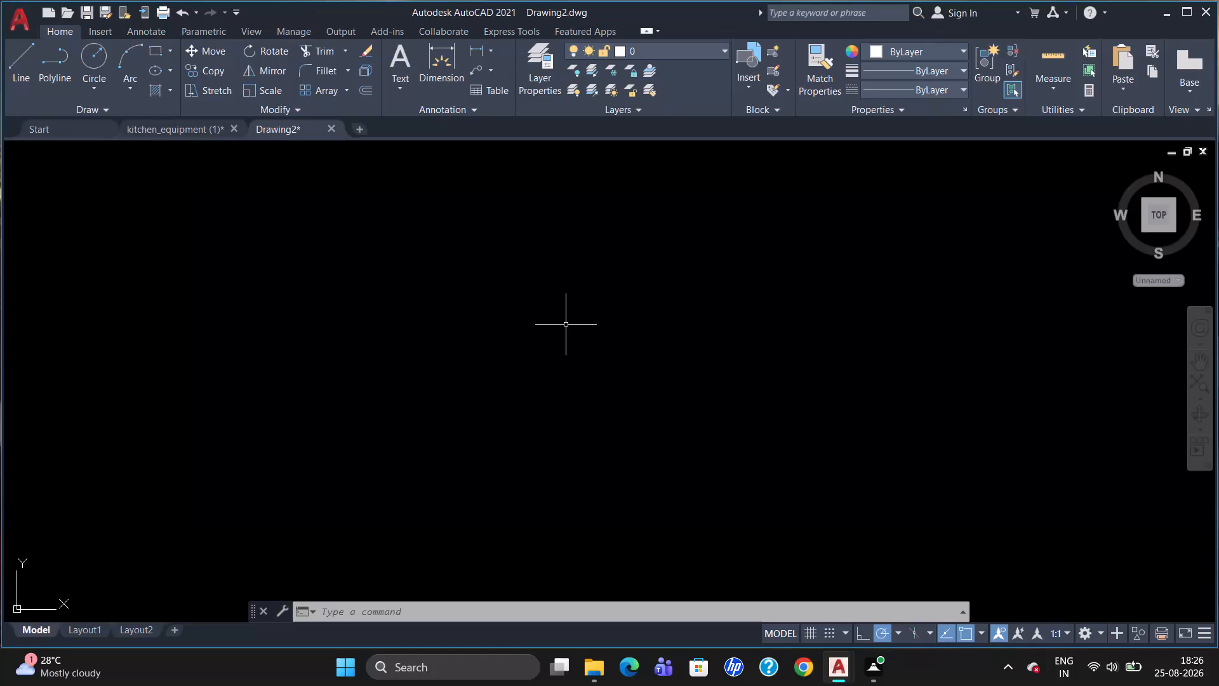
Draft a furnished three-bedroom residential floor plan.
Set the drawing units to Engineering length with 0'-0.00" precision and Inches as the insertion scale.
text(UN)
key(Return)
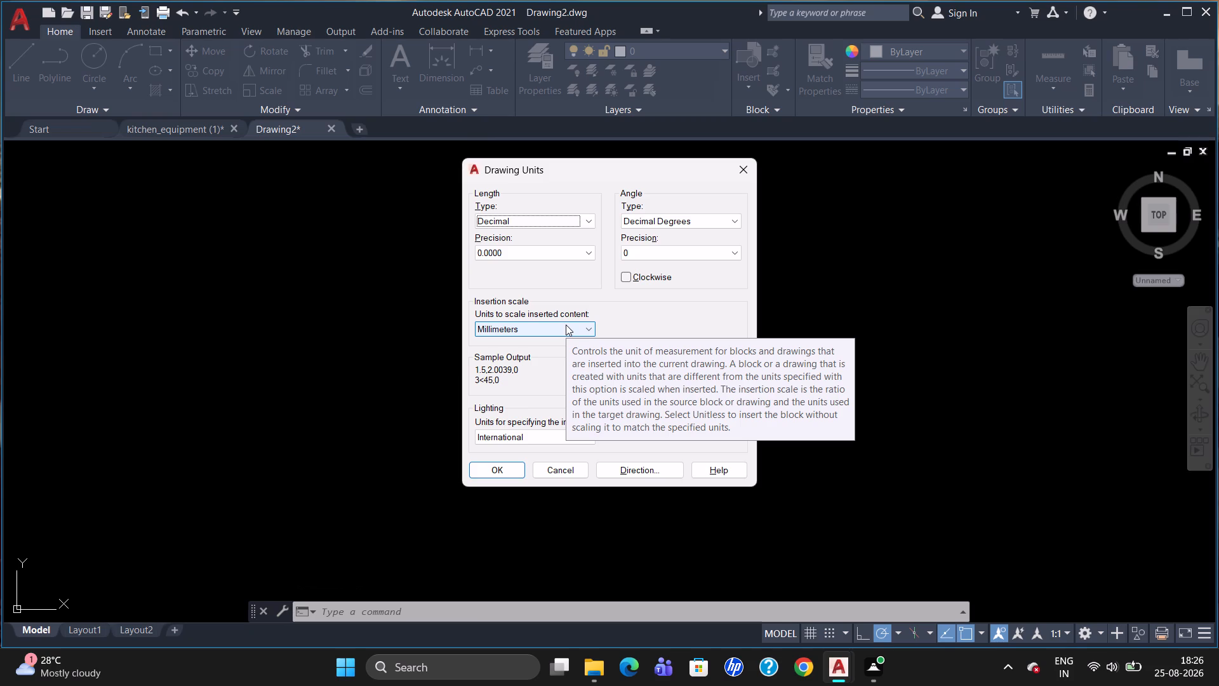
click(589, 221)
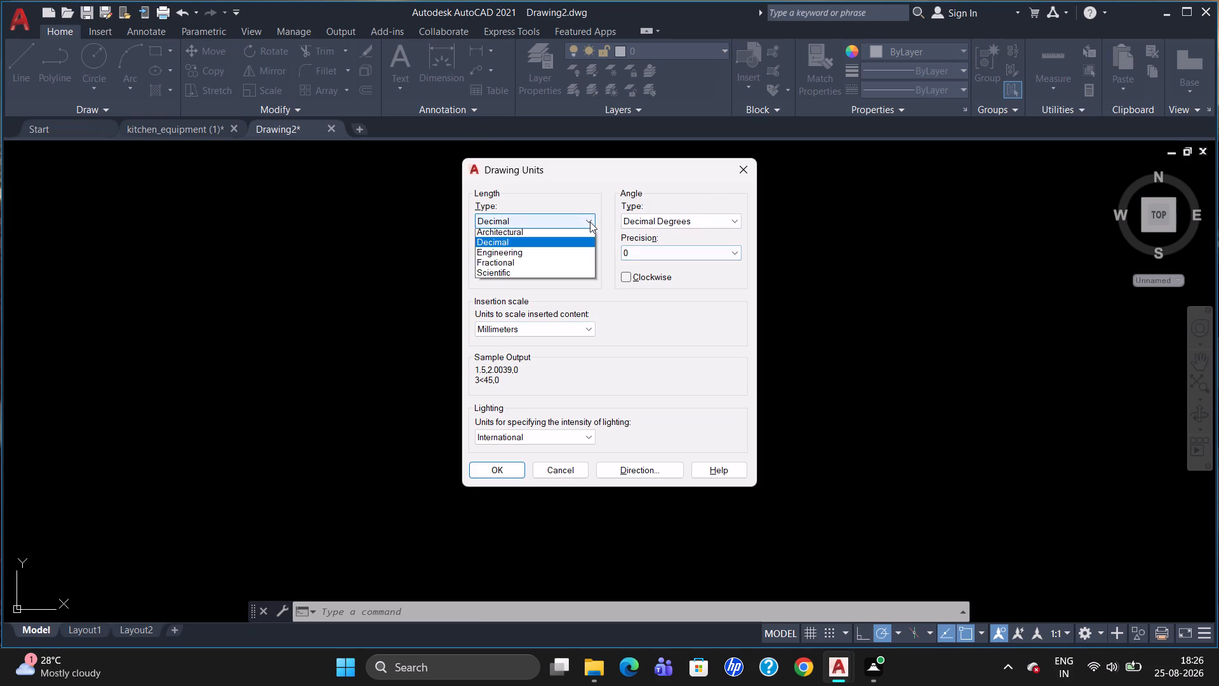
click(555, 257)
click(555, 257)
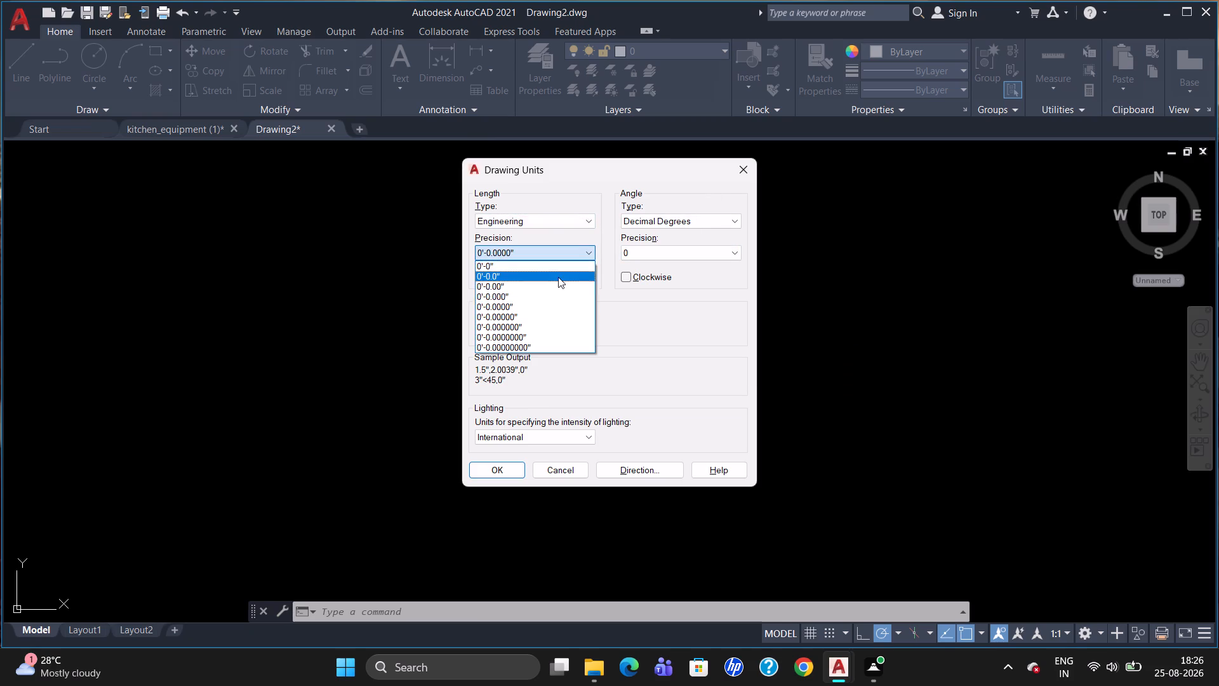
click(561, 286)
click(550, 329)
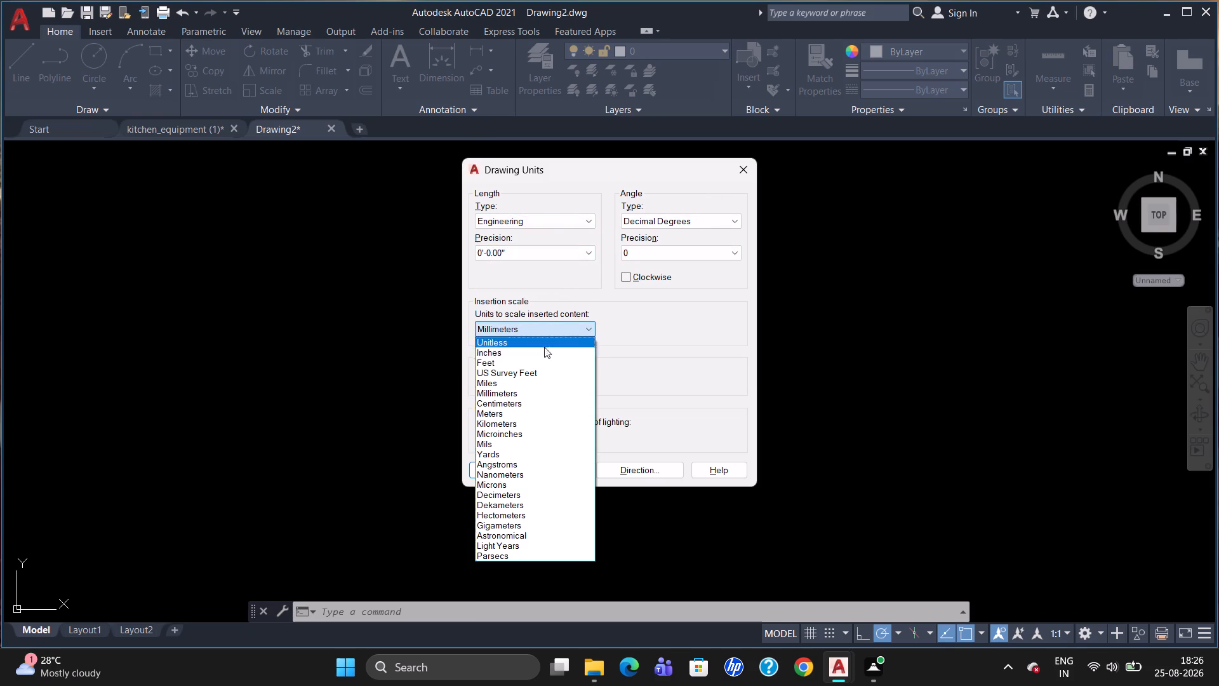
click(542, 360)
click(545, 332)
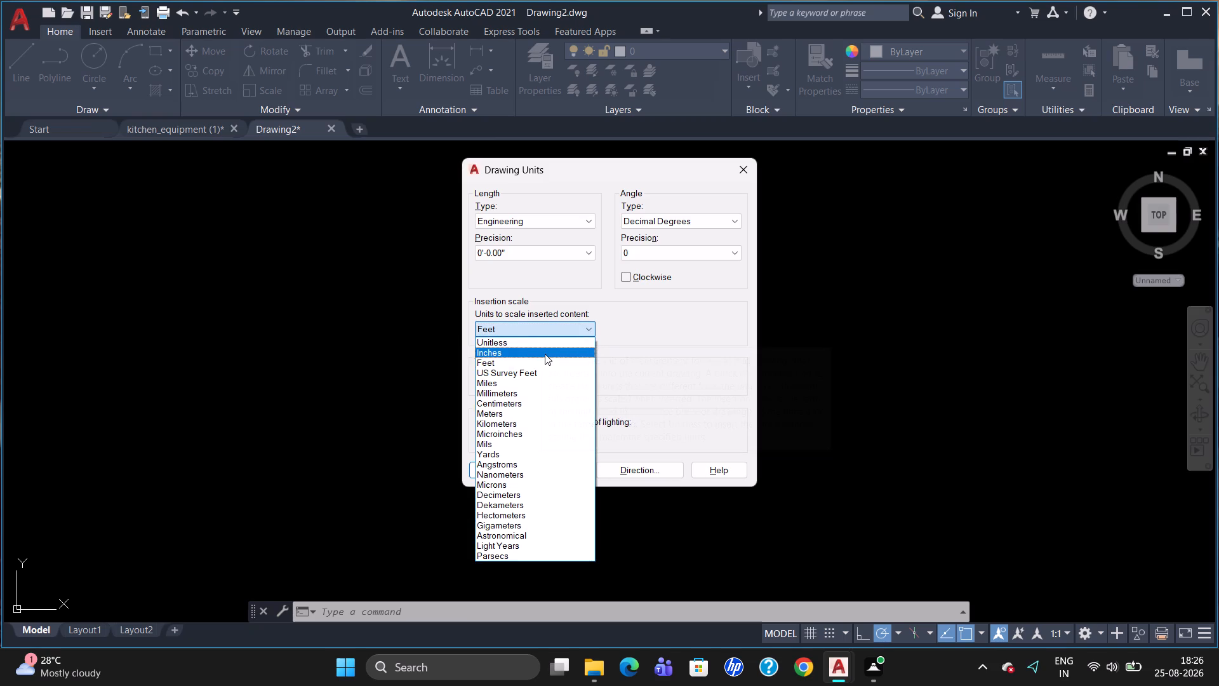
click(545, 354)
click(503, 469)
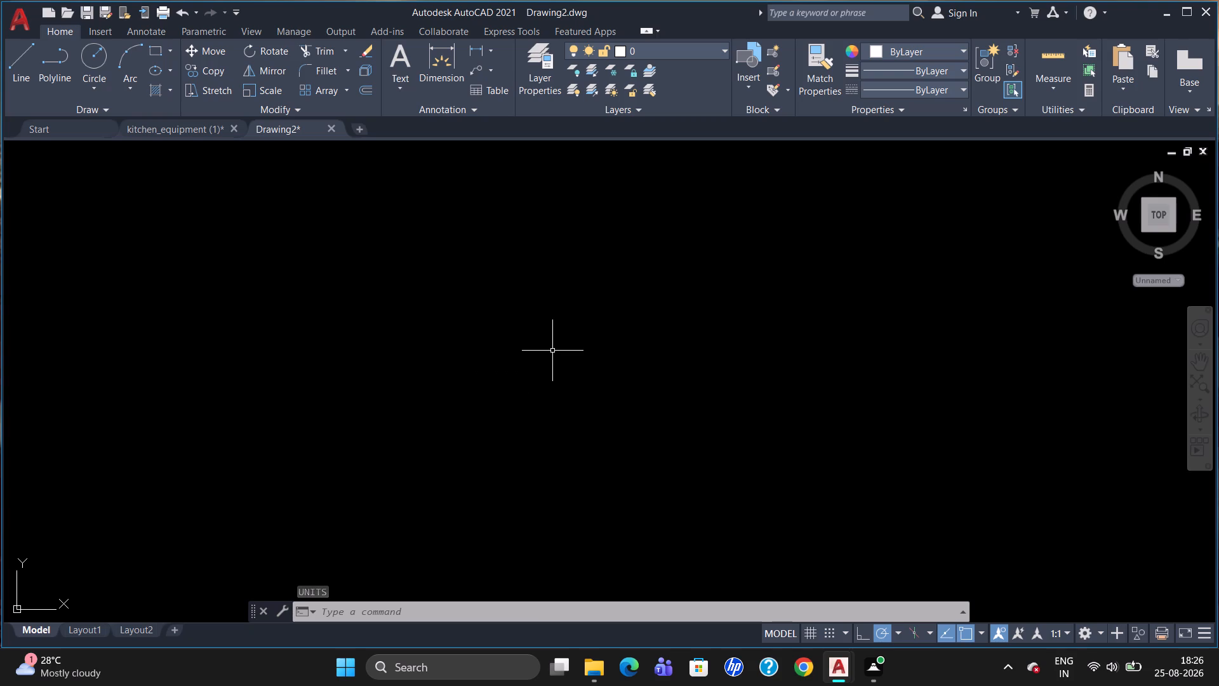
Modify the ISO-25 dimension style so its primary units use Engineering format with 0'-0.00" precision.
key(d)
key(Return)
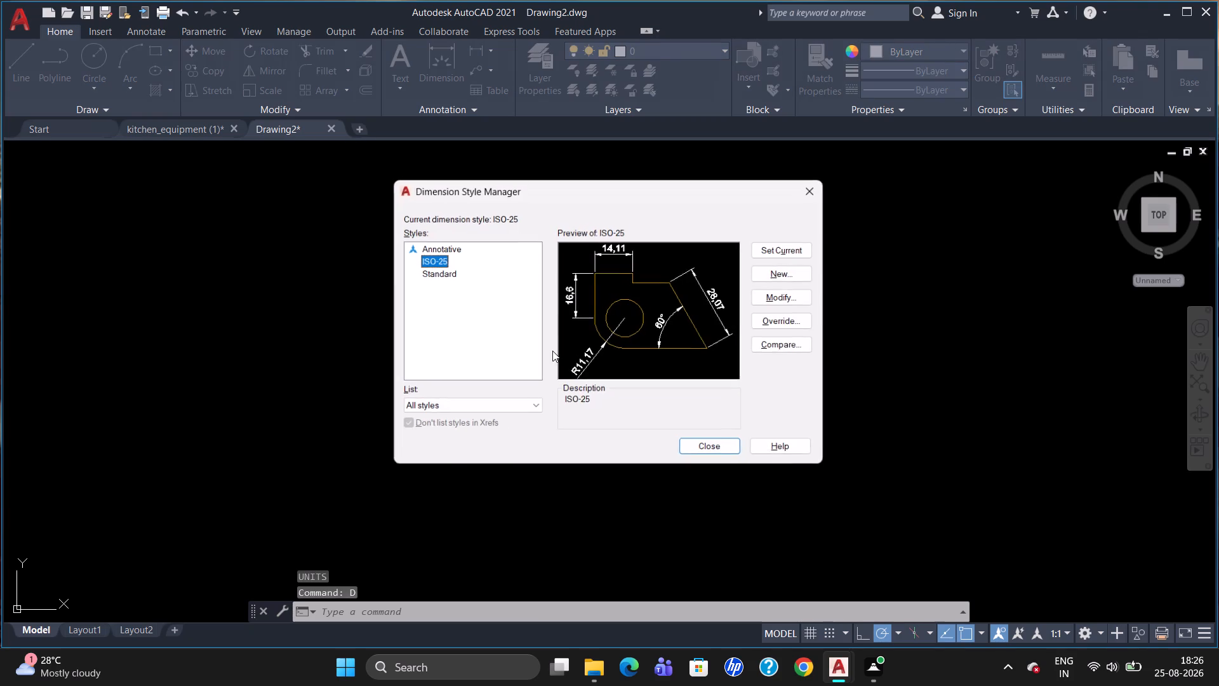
click(781, 295)
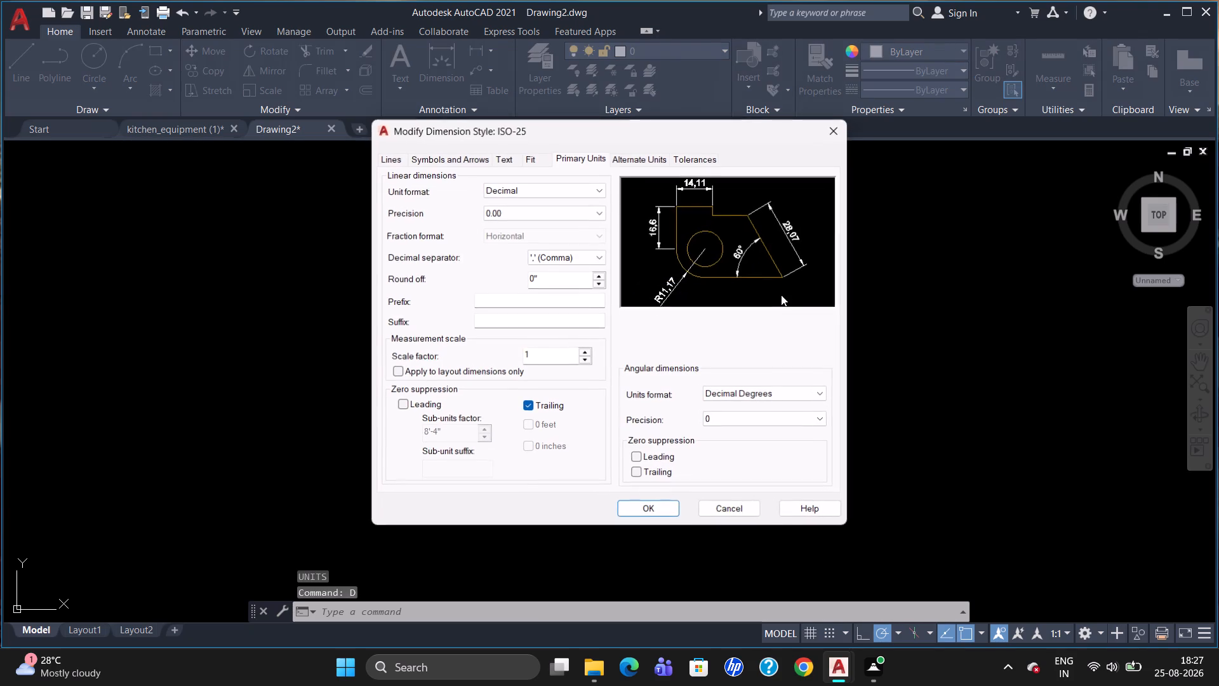
click(576, 188)
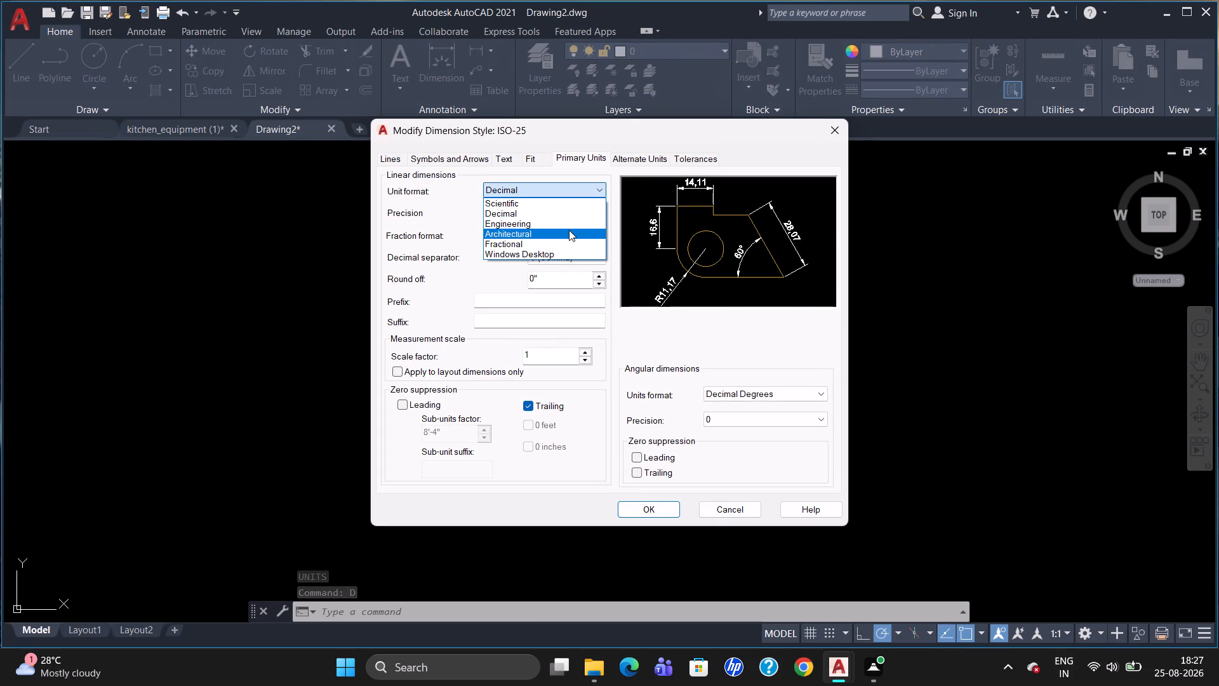
click(569, 219)
click(570, 215)
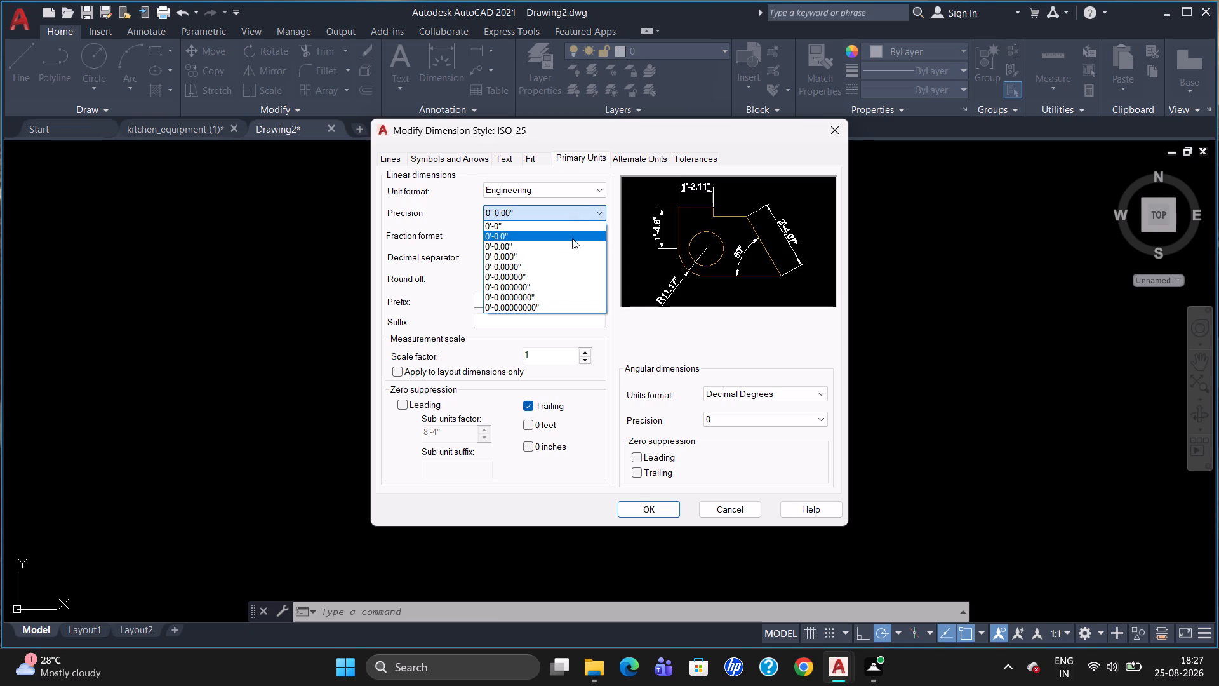
click(575, 243)
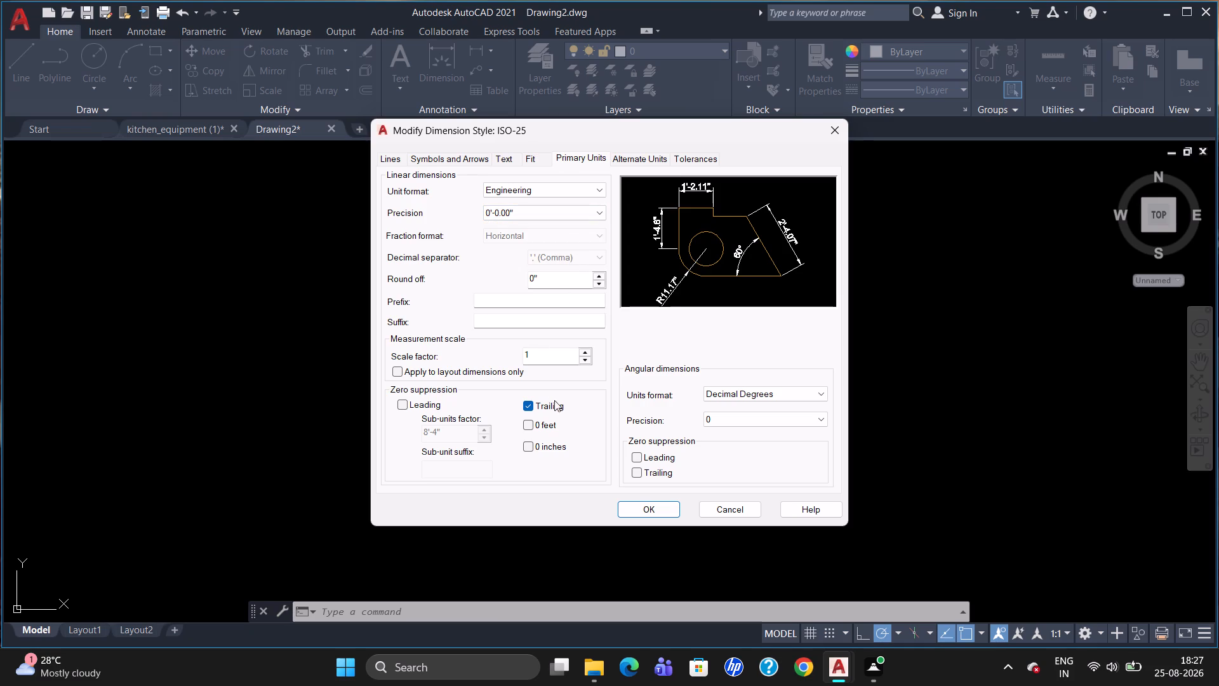
Set the dimension text height of the ISO-25 style to 4.
click(507, 159)
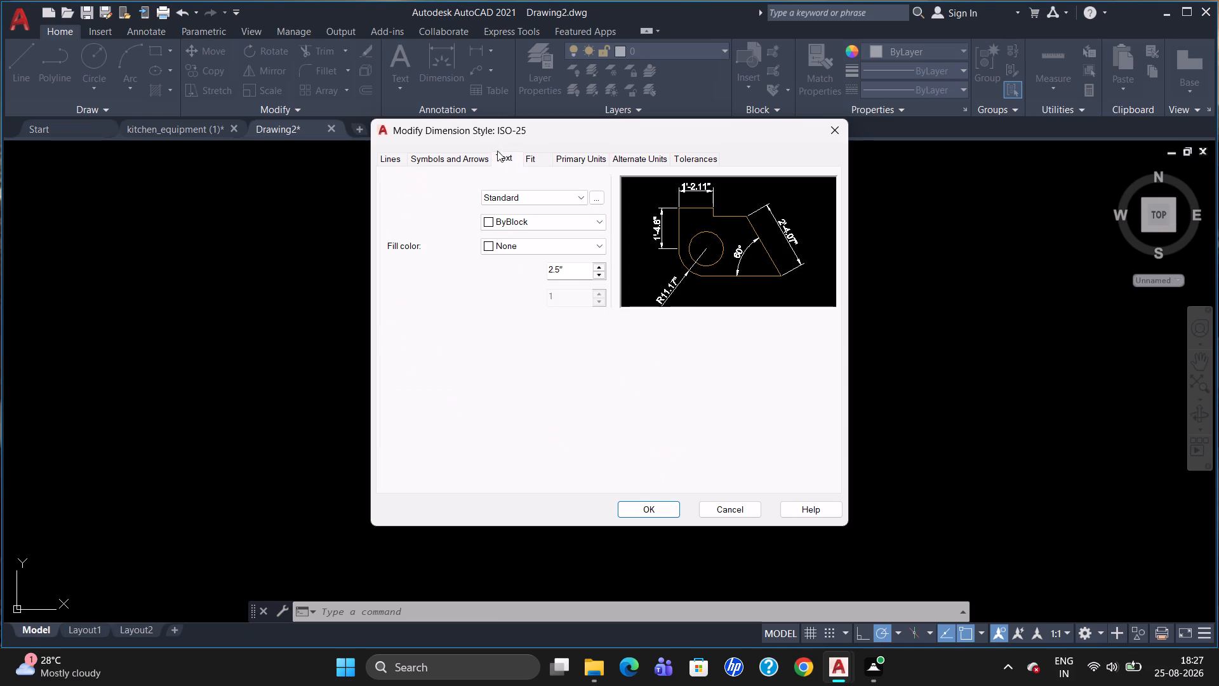
click(568, 273)
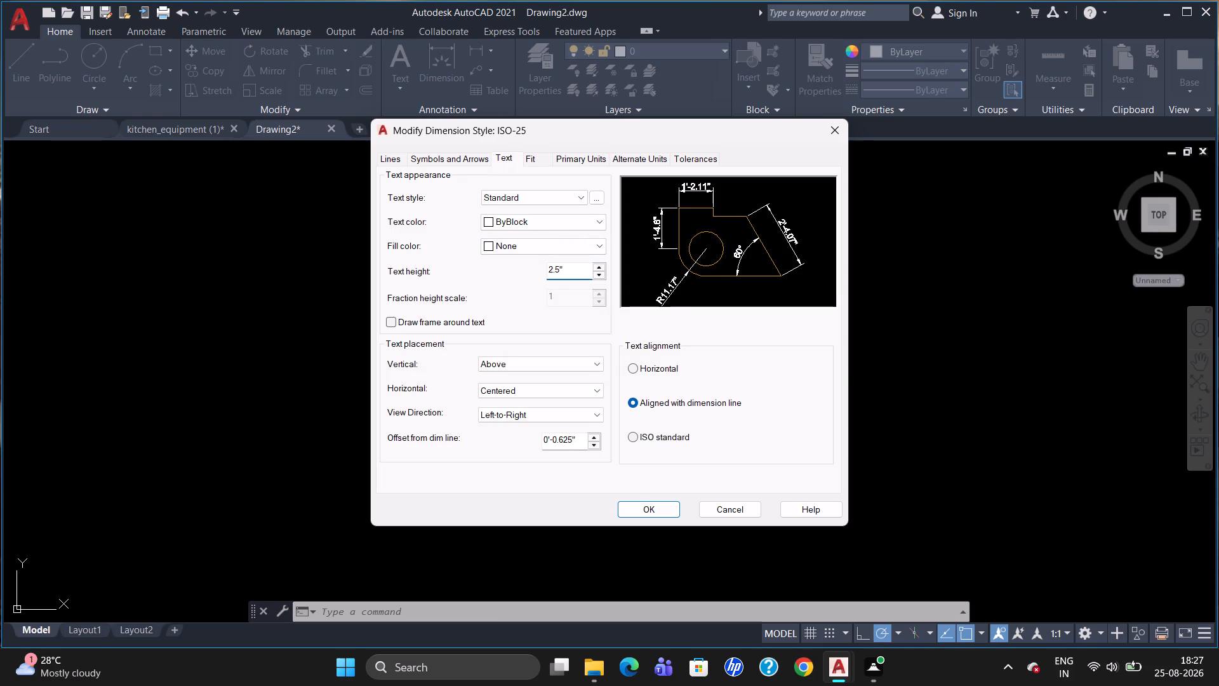
key(BackSpace)
key(BackSpace)
key(BackSpace)
key(BackSpace)
key(4)
Set the ISO-25 arrow size to 4 and change the dimension line arrowheads to oblique strokes.
click(447, 159)
drag(425, 314, 382, 328)
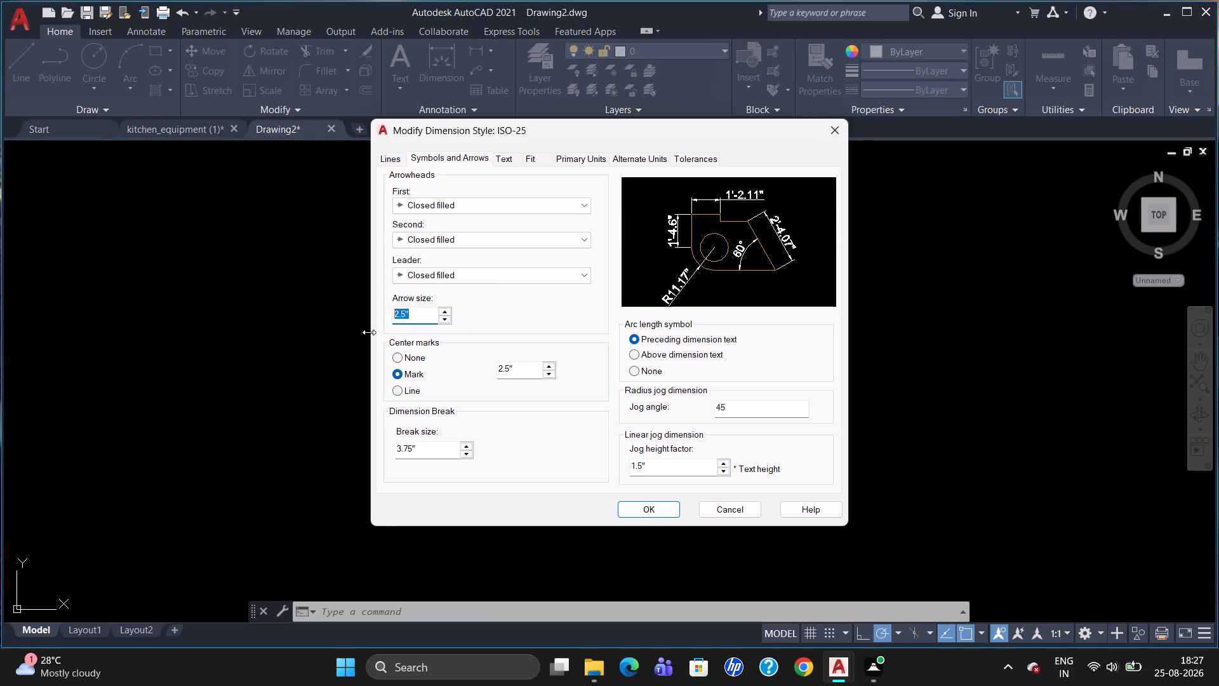
key(BackSpace)
key(4)
click(481, 205)
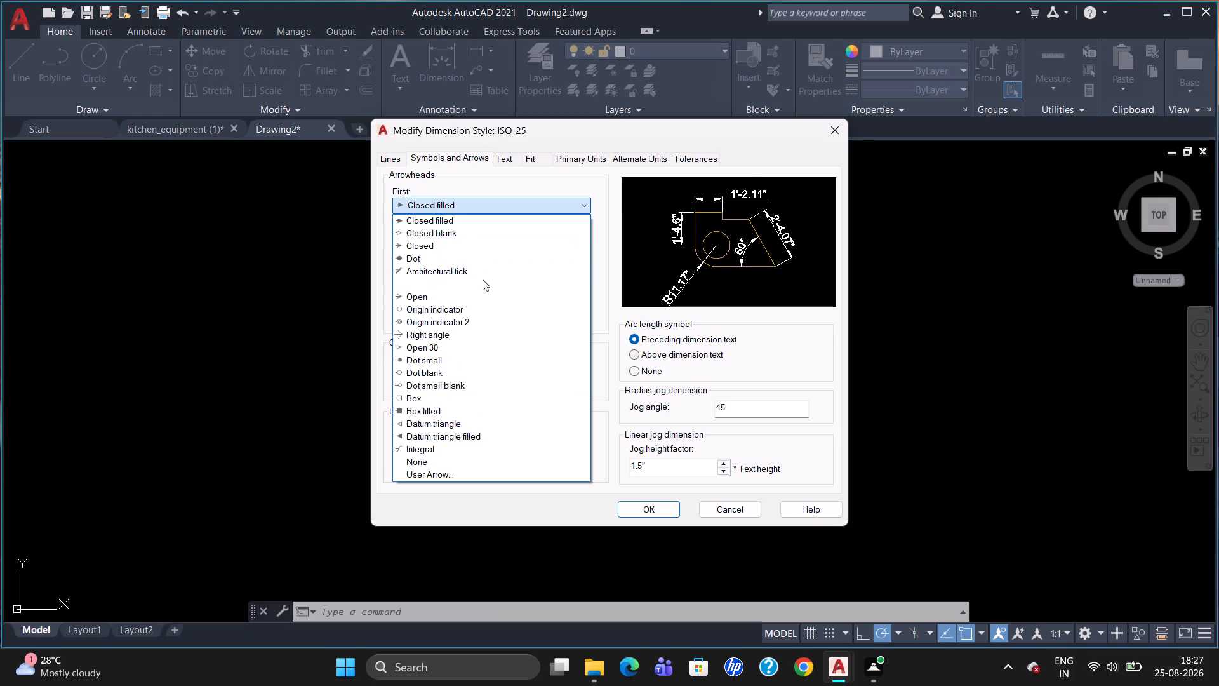
click(483, 279)
Reselect Engineering units and 0'-0.00" precision for linear dimensions, save the style changes and make ISO-25 the current style.
click(576, 160)
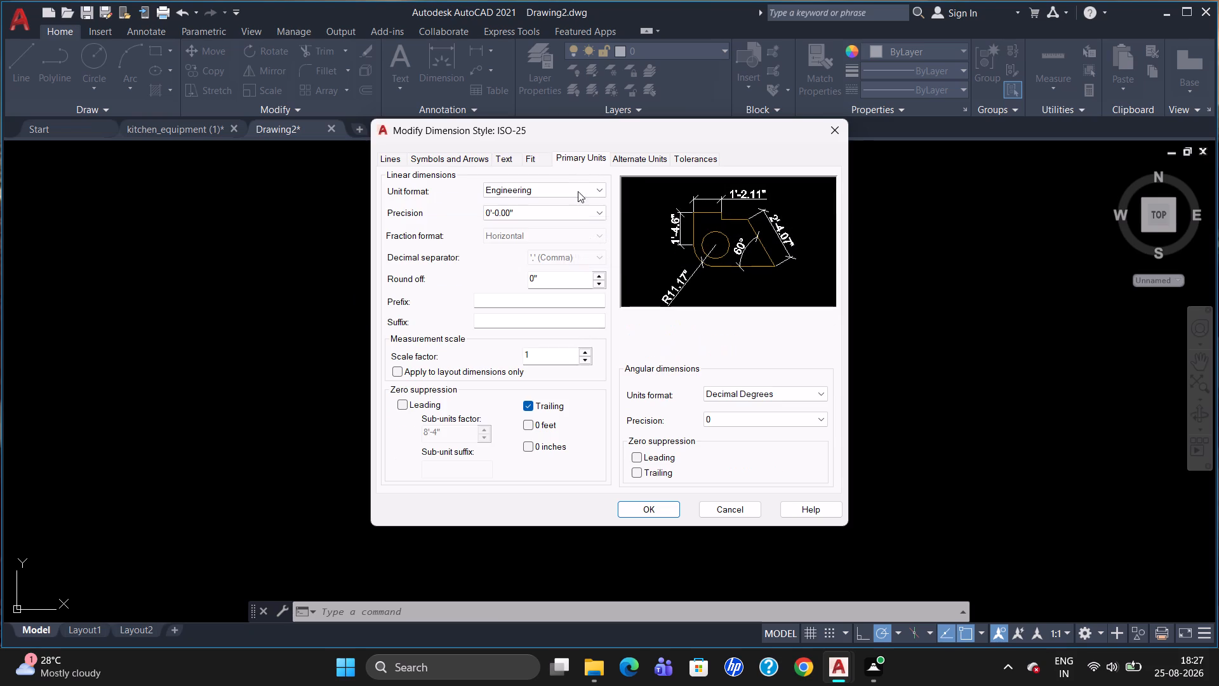
click(576, 188)
click(566, 226)
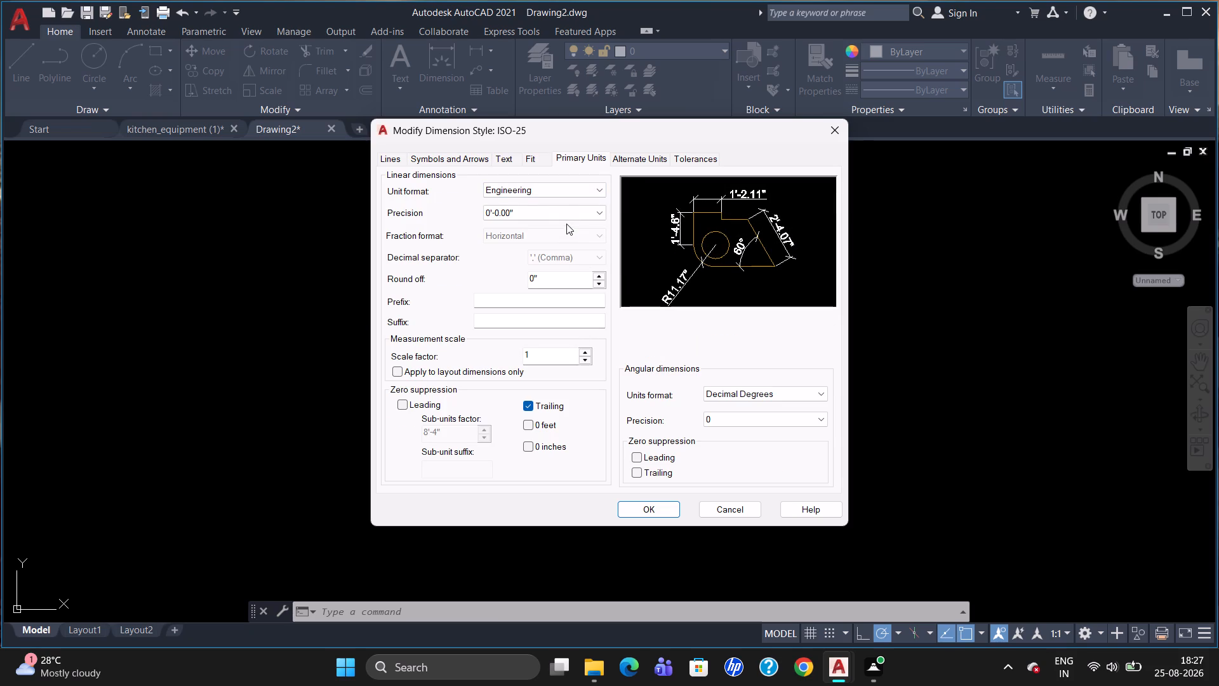
click(564, 214)
click(565, 245)
click(648, 513)
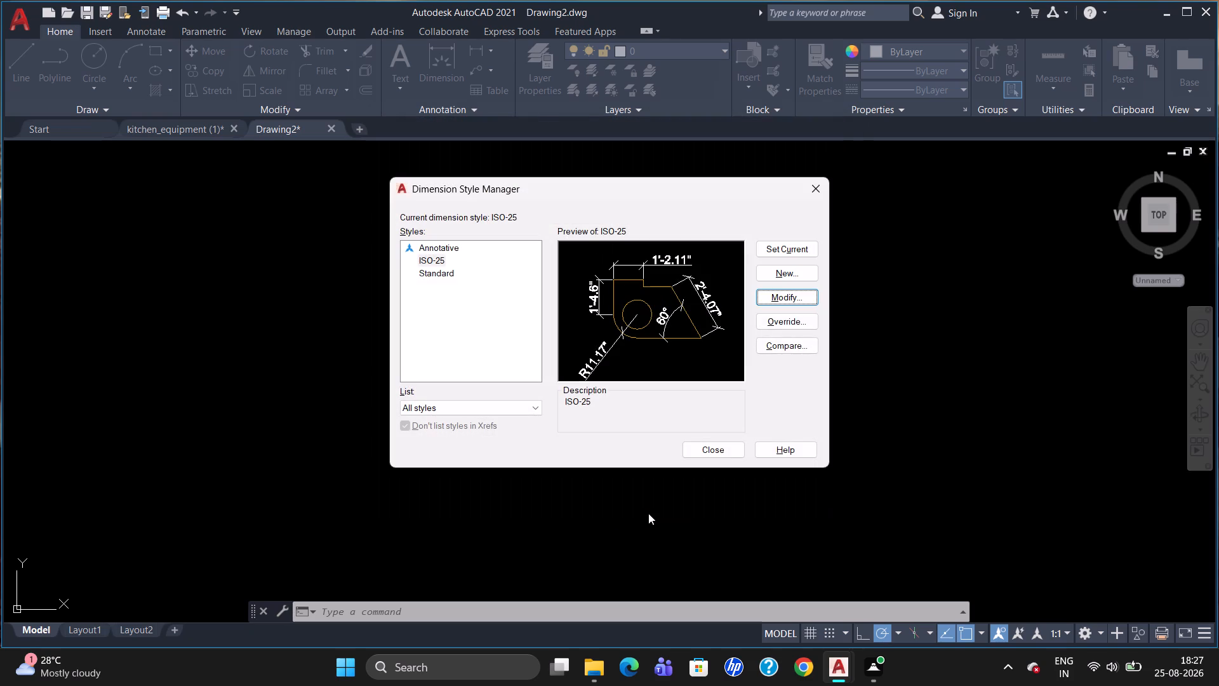
click(778, 249)
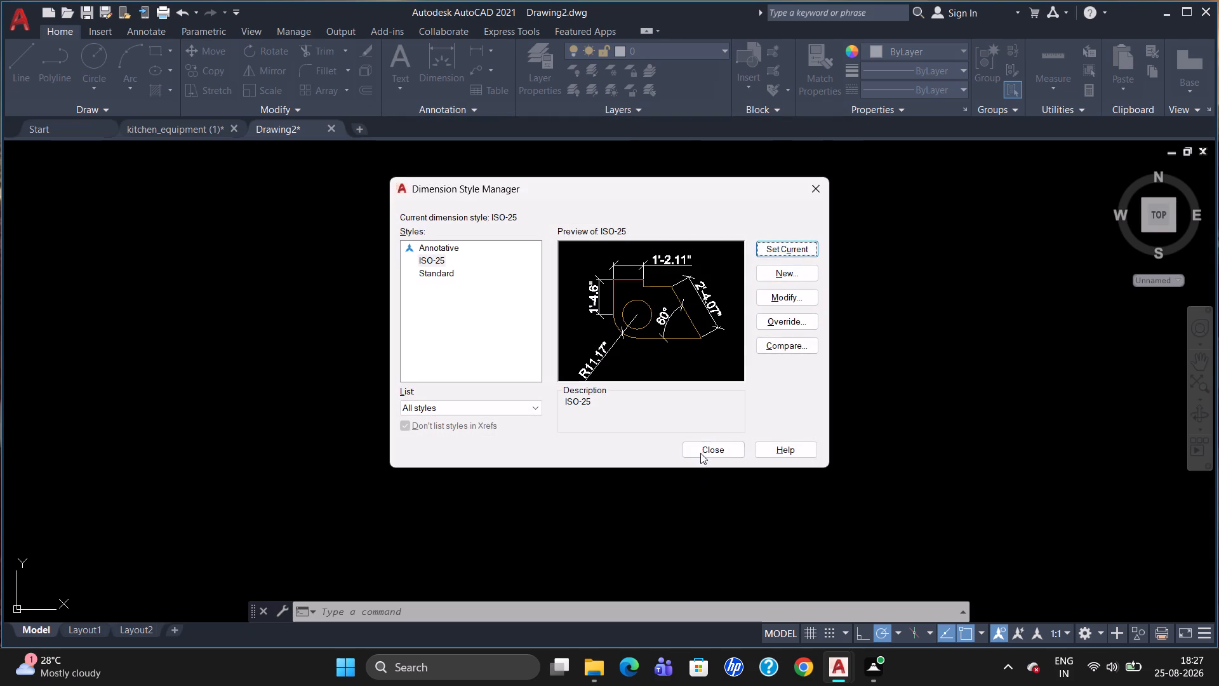
click(702, 451)
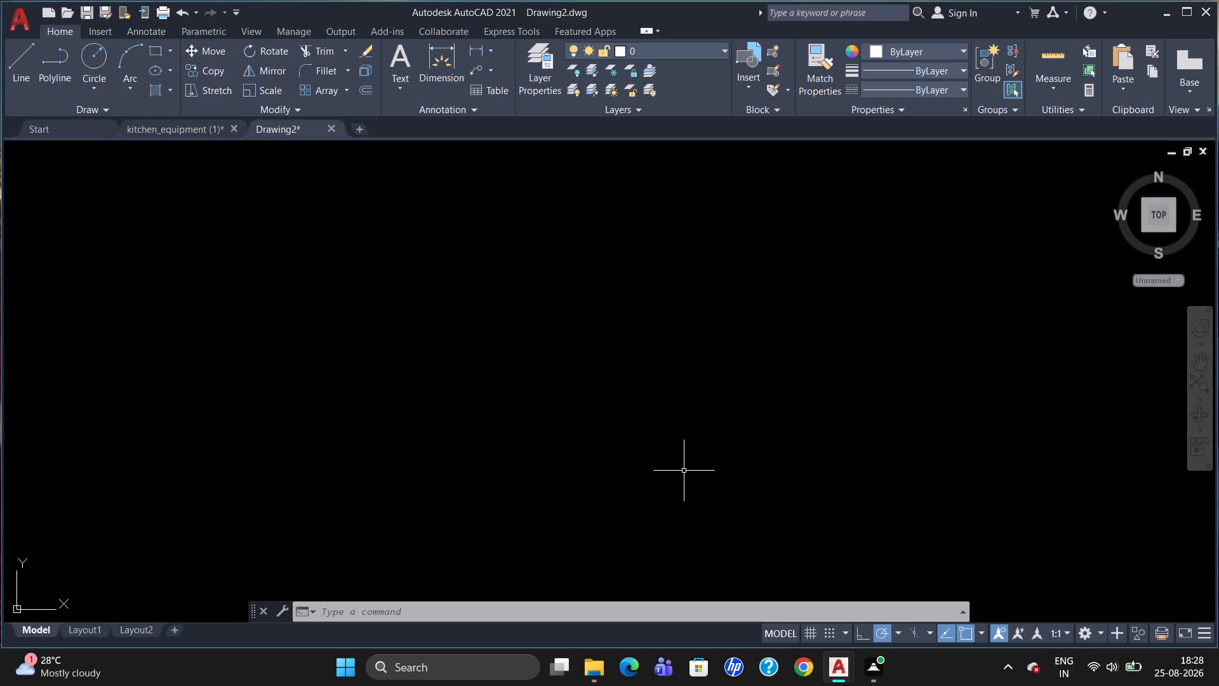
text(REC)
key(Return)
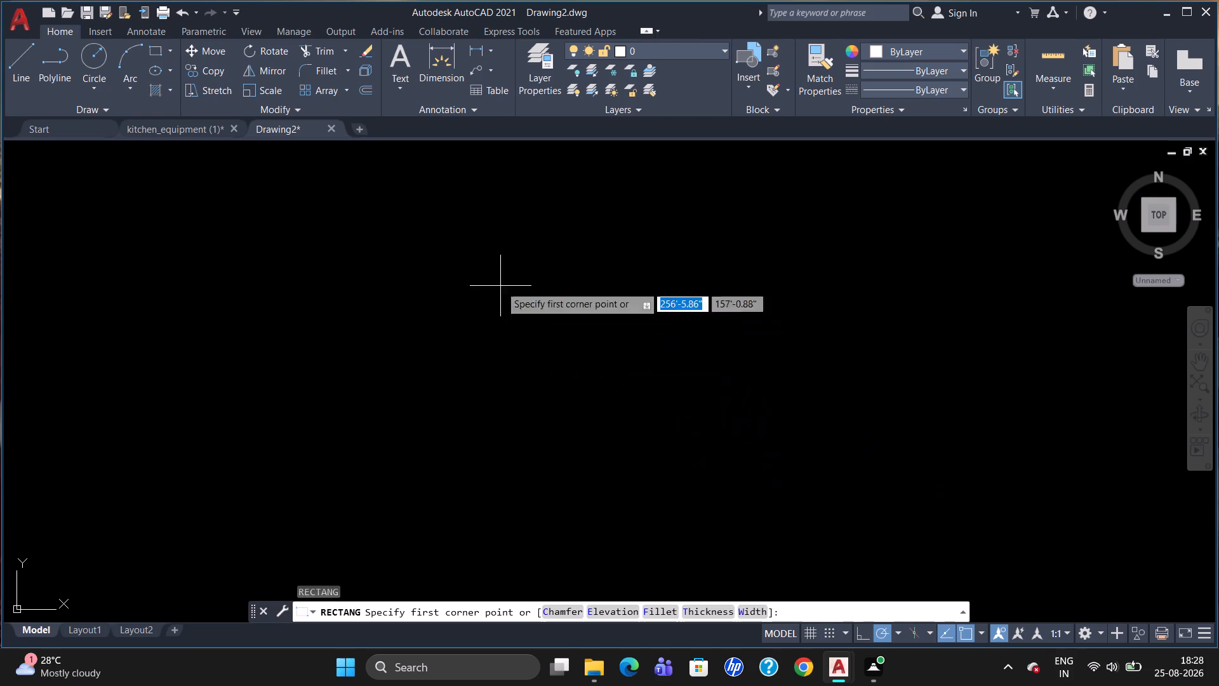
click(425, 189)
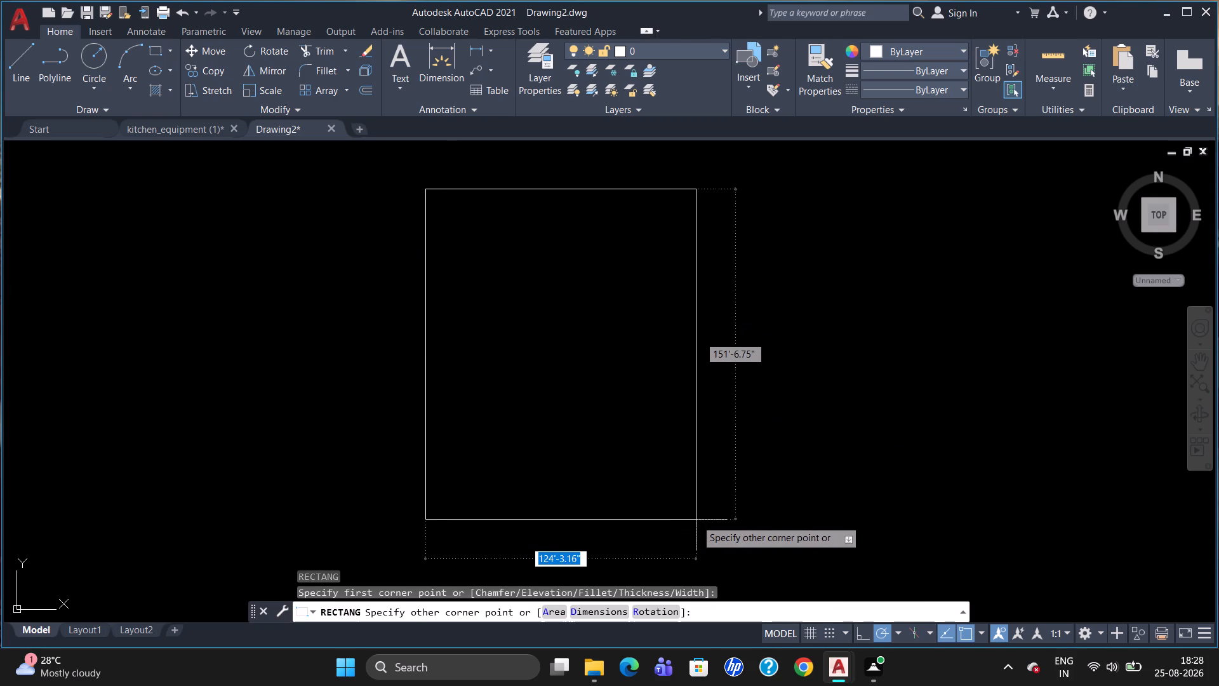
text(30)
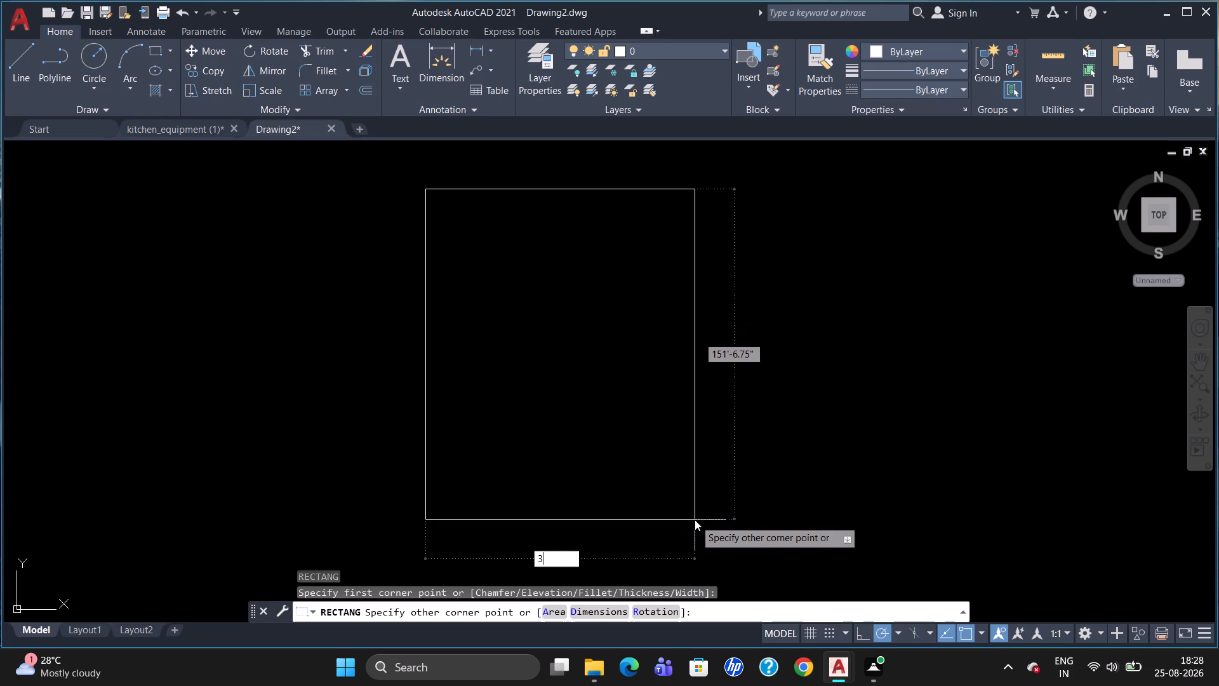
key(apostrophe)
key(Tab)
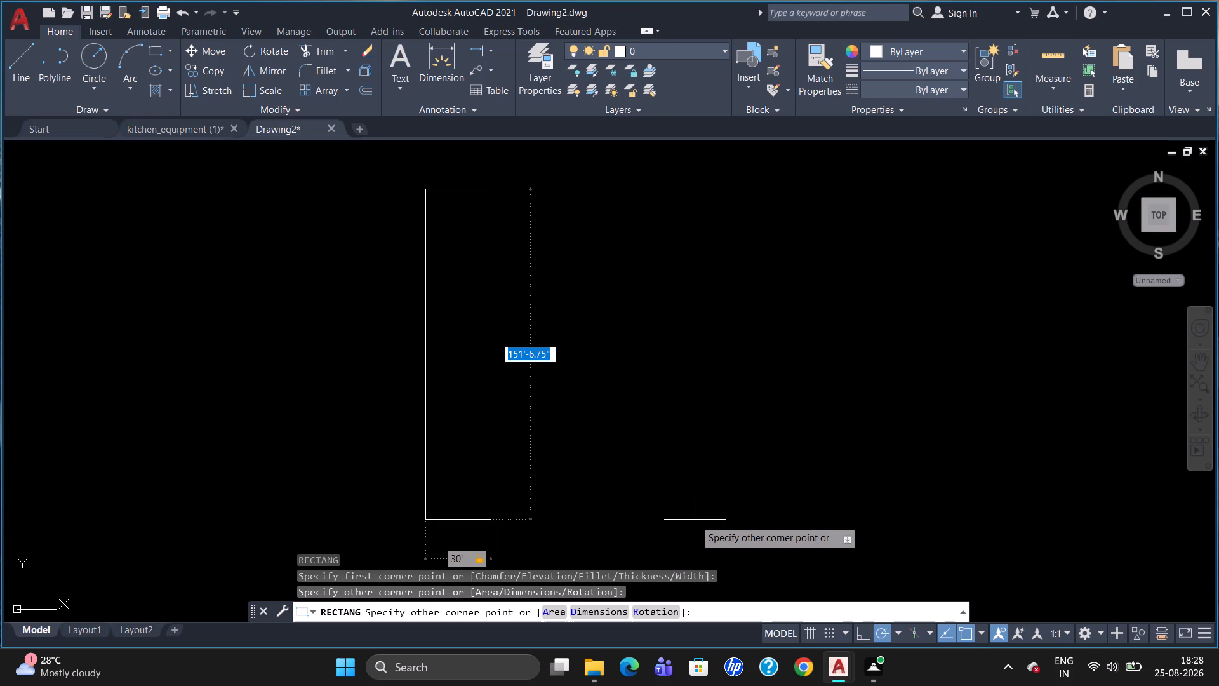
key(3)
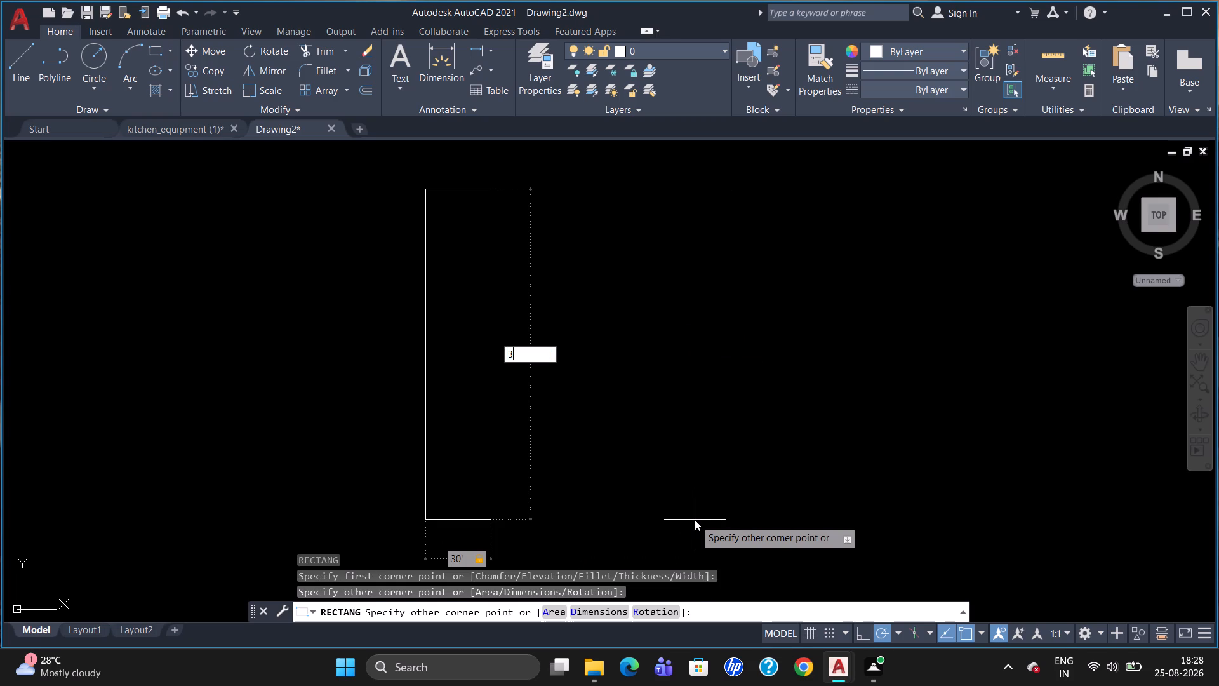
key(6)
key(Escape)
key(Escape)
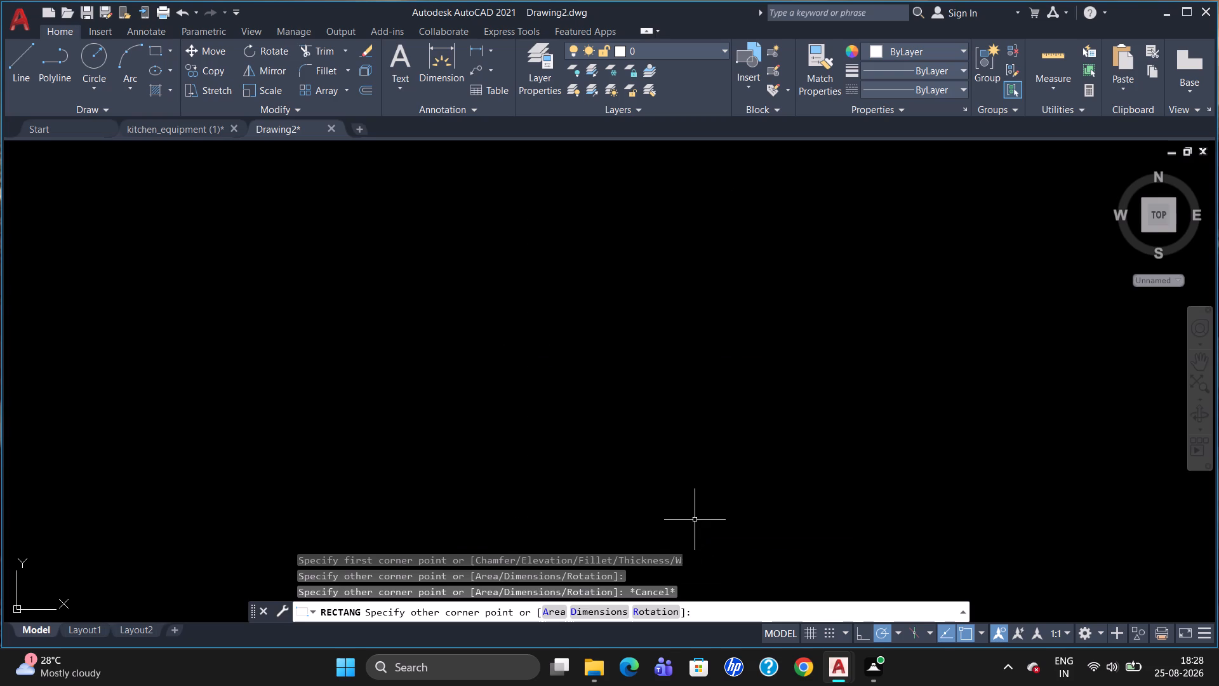
Set the model space limits from 0,0 to 11.7,16.5.
text(LIMITS)
key(Return)
text(0,0)
key(Return)
text(11.7,16.6)
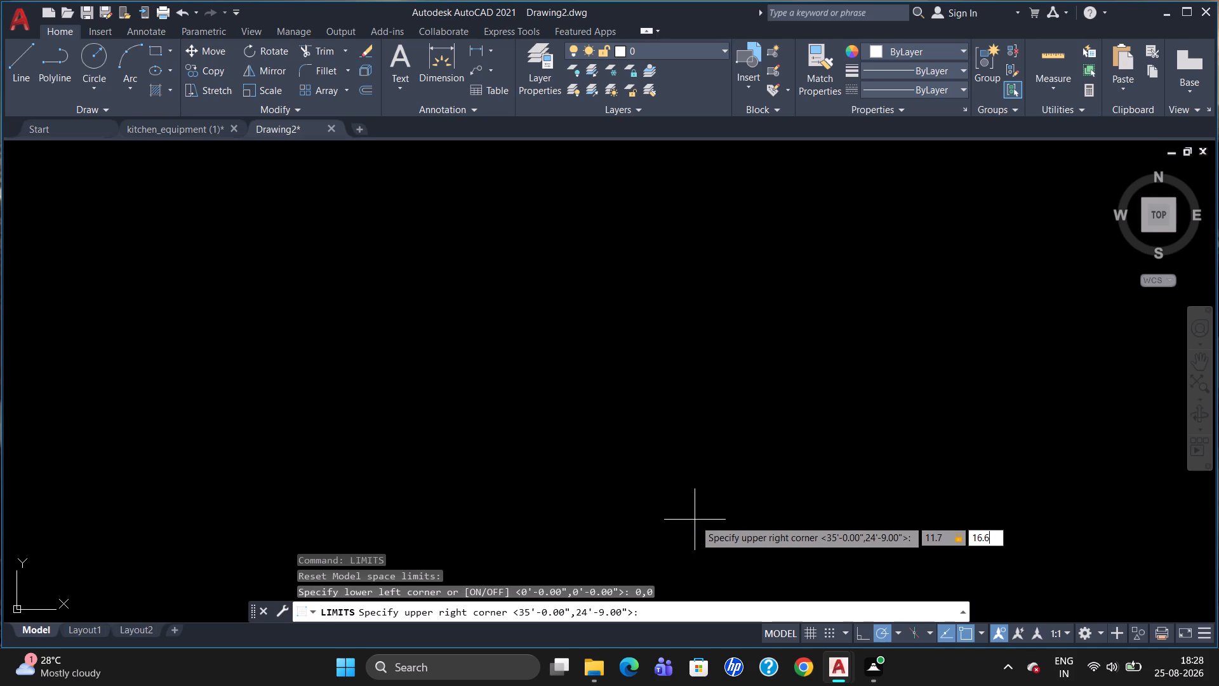
key(BackSpace)
key(5)
key(Return)
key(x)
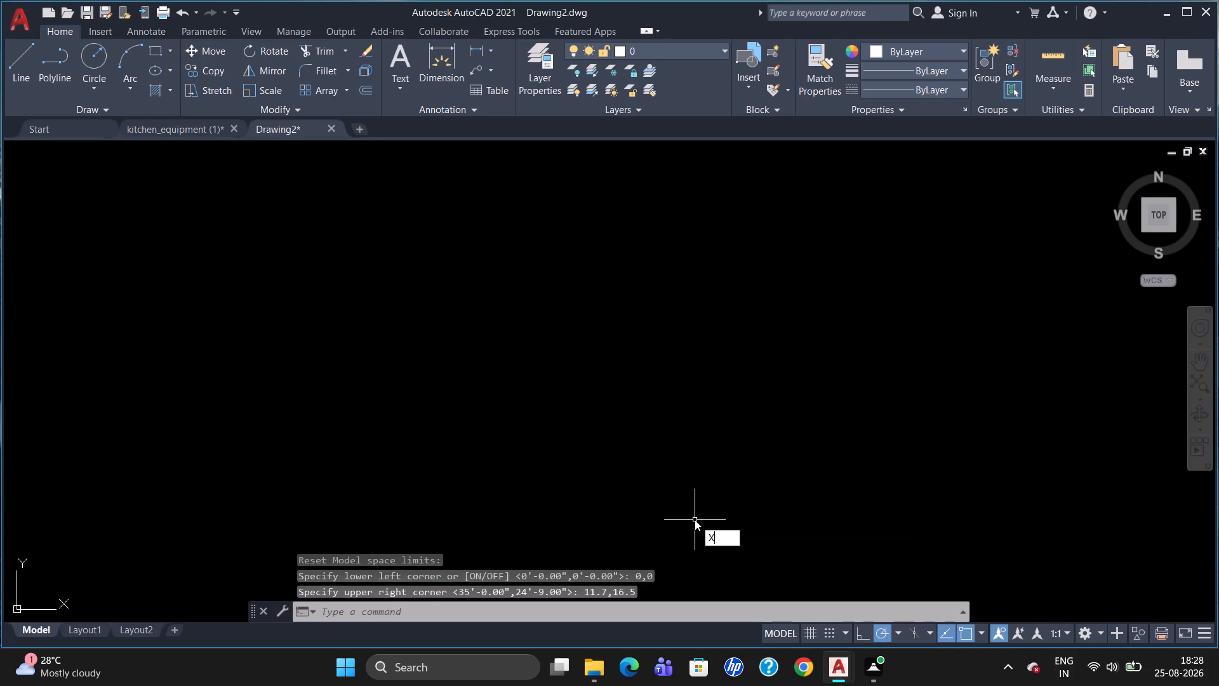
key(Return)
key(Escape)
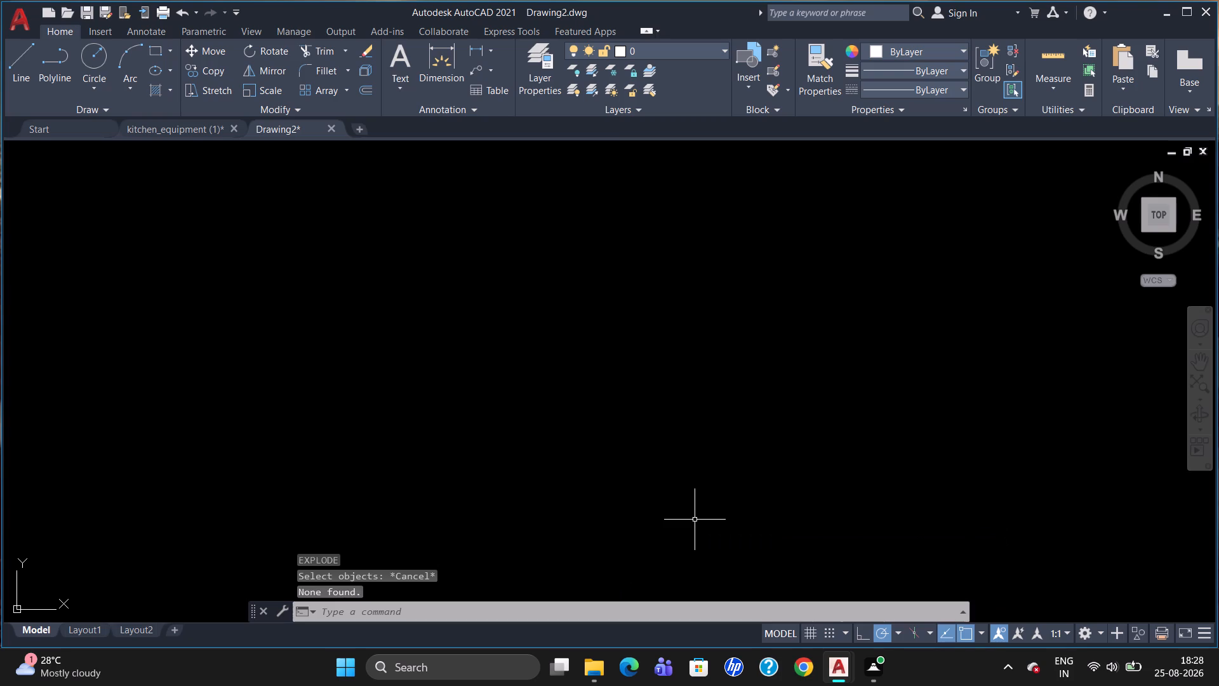
Set the model space limits again, from 0,0 to 11.7,16.5.
text(LIMITS)
key(Return)
text(0,0)
key(Return)
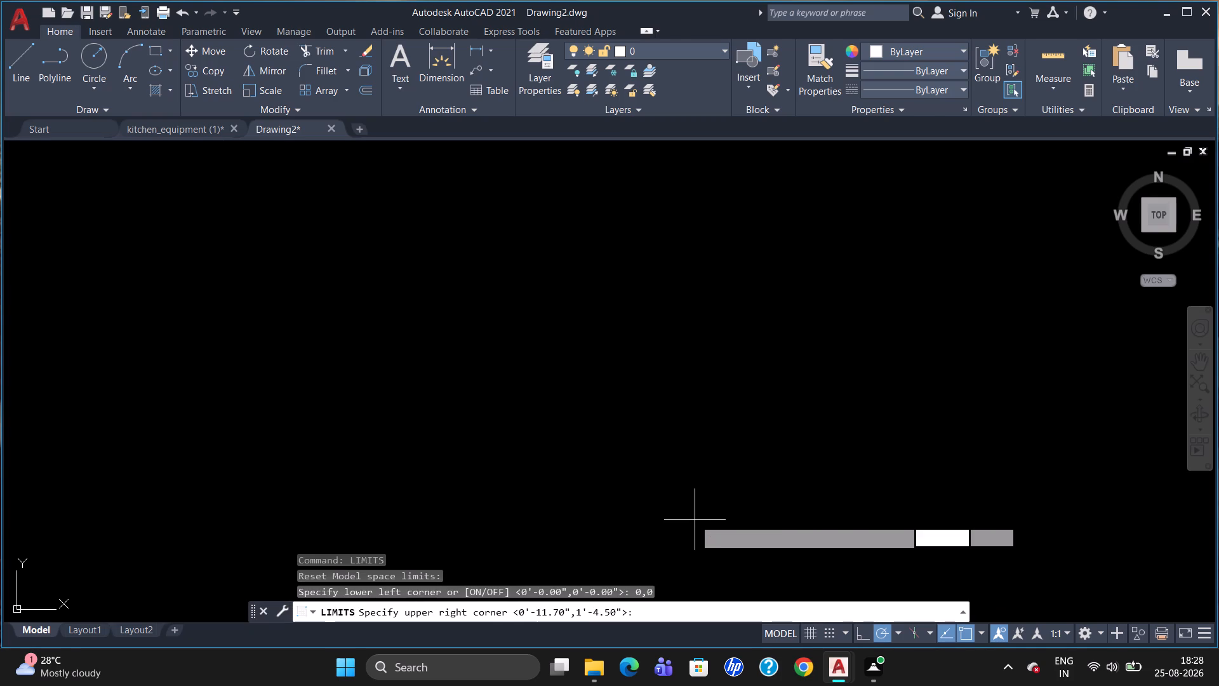
text(11)
text(.7,16.5)
key(Return)
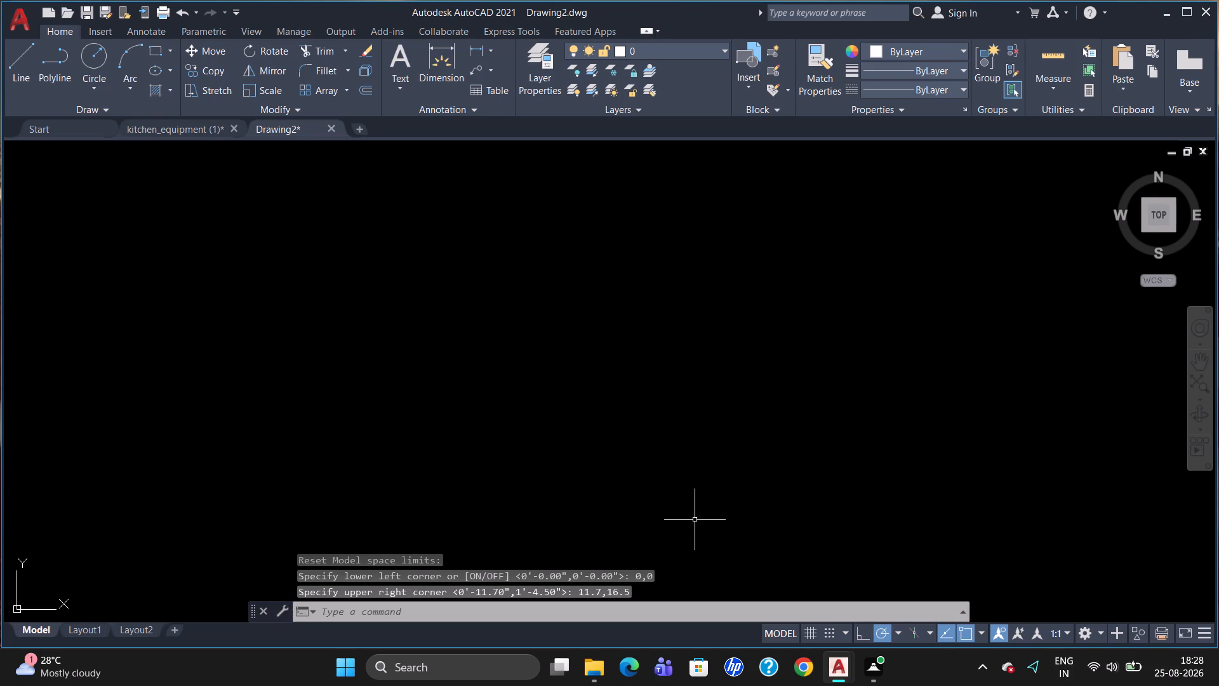
Draw a rectangle 30' wide and 36' high for the outer wall outline.
key(z)
key(Return)
key(a)
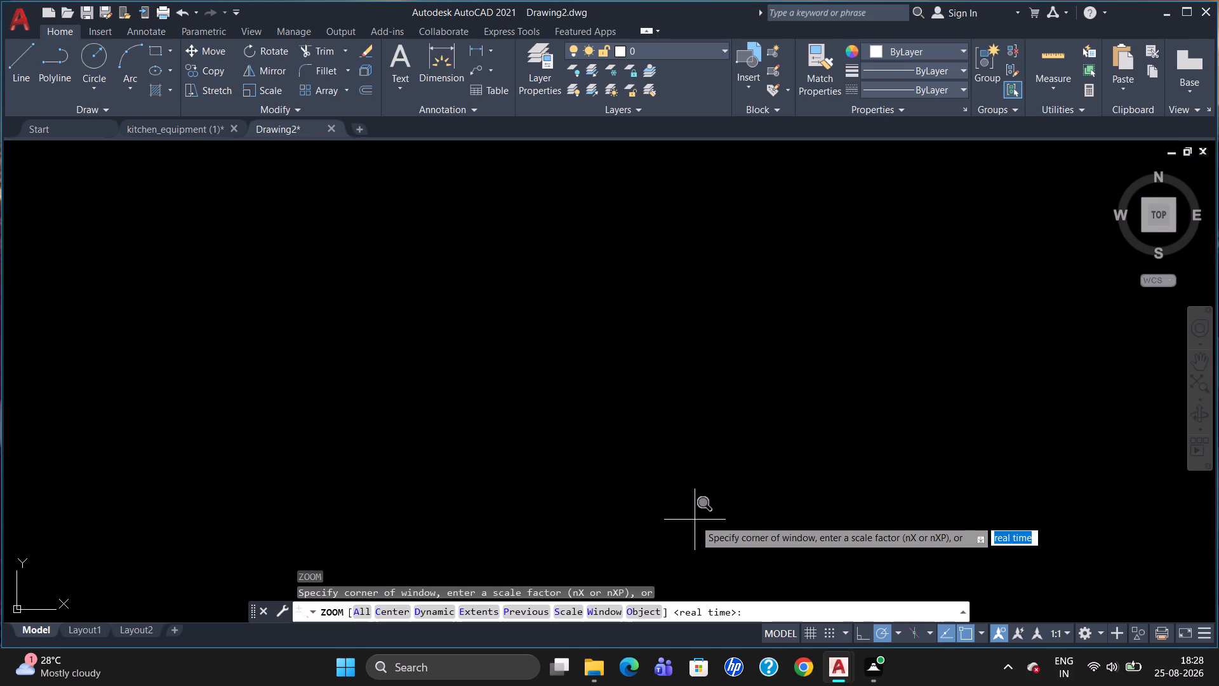
key(Return)
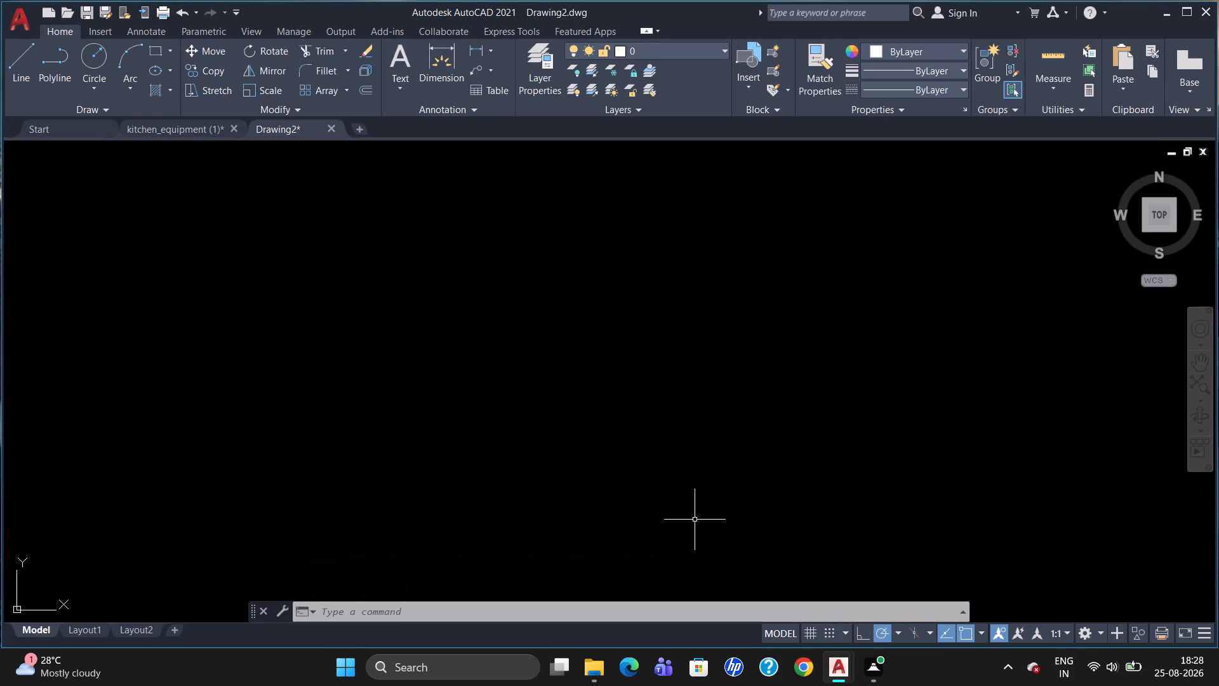
text(REC)
key(Return)
click(423, 204)
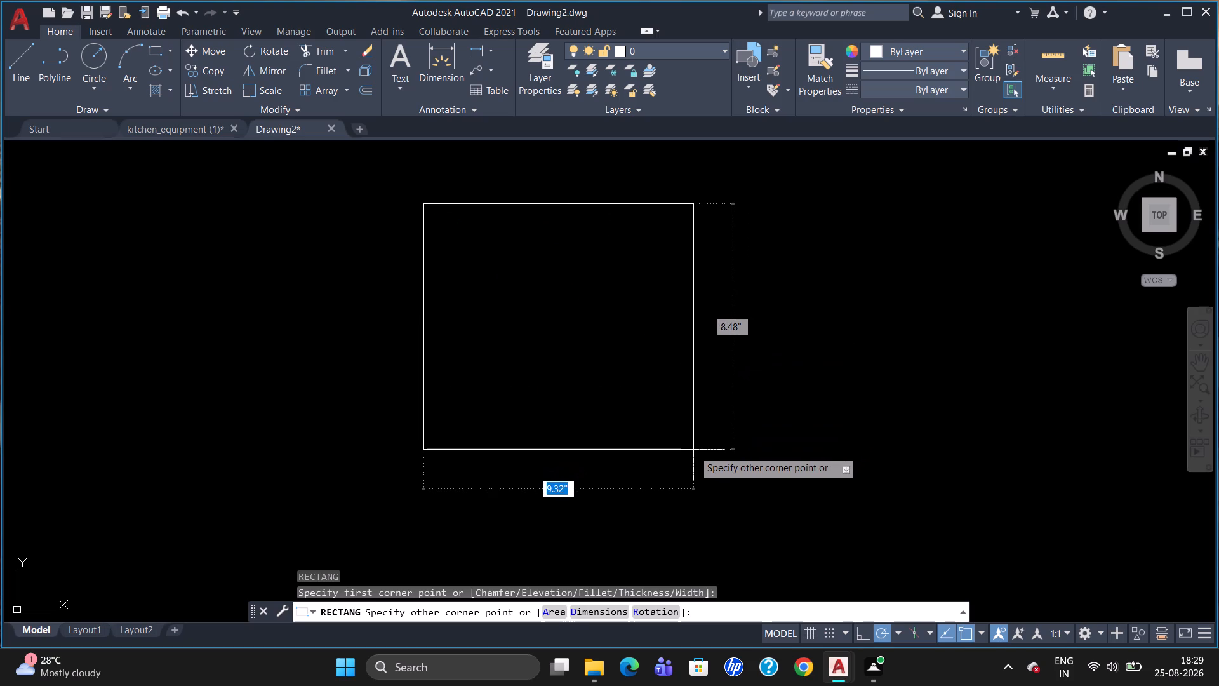
text(30')
key(Tab)
text(36)
key(apostrophe)
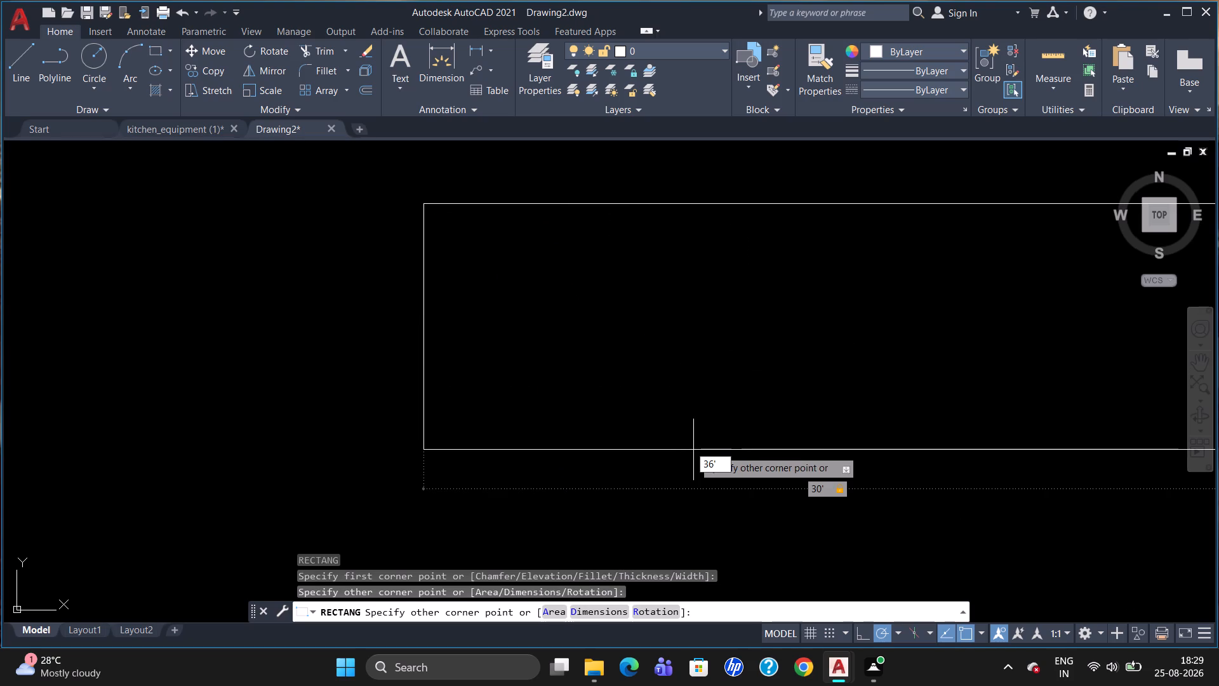
key(Return)
key(Escape)
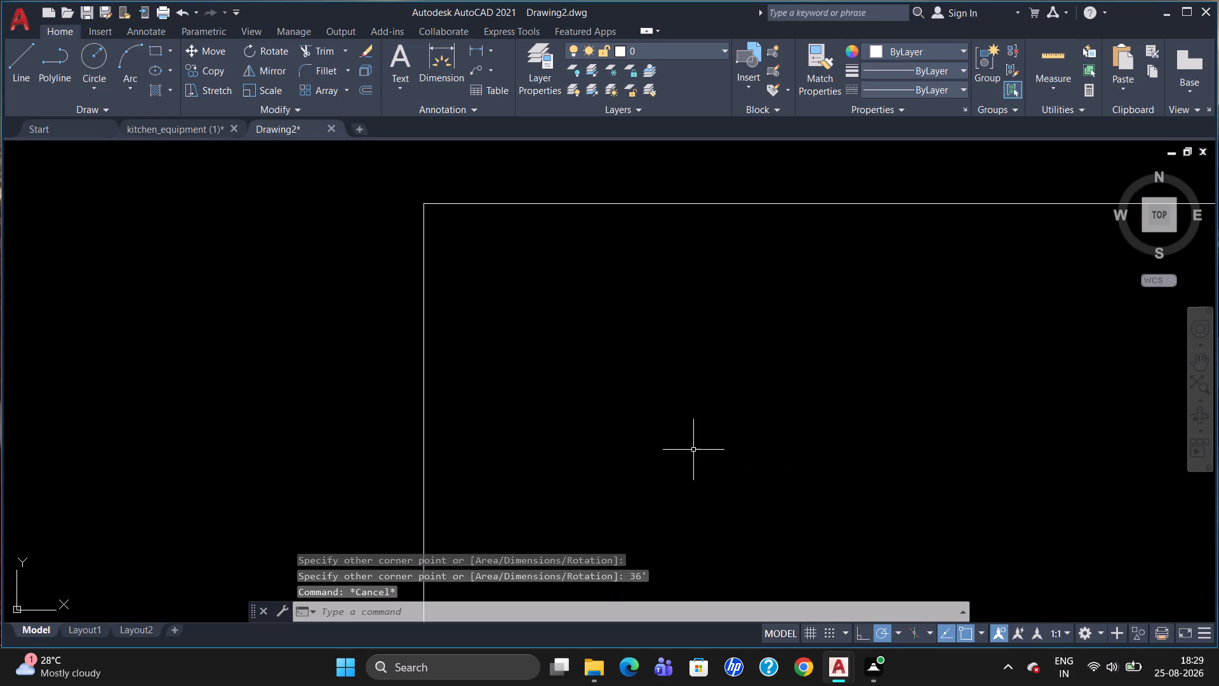
Move the UCS origin out of the rectangle to empty space beyond its upper-left corner.
scroll(735, 249, down, 6)
scroll(898, 389, up, 5)
scroll(647, 271, down, 7)
click(606, 257)
drag(606, 257, 465, 264)
drag(606, 256, 560, 262)
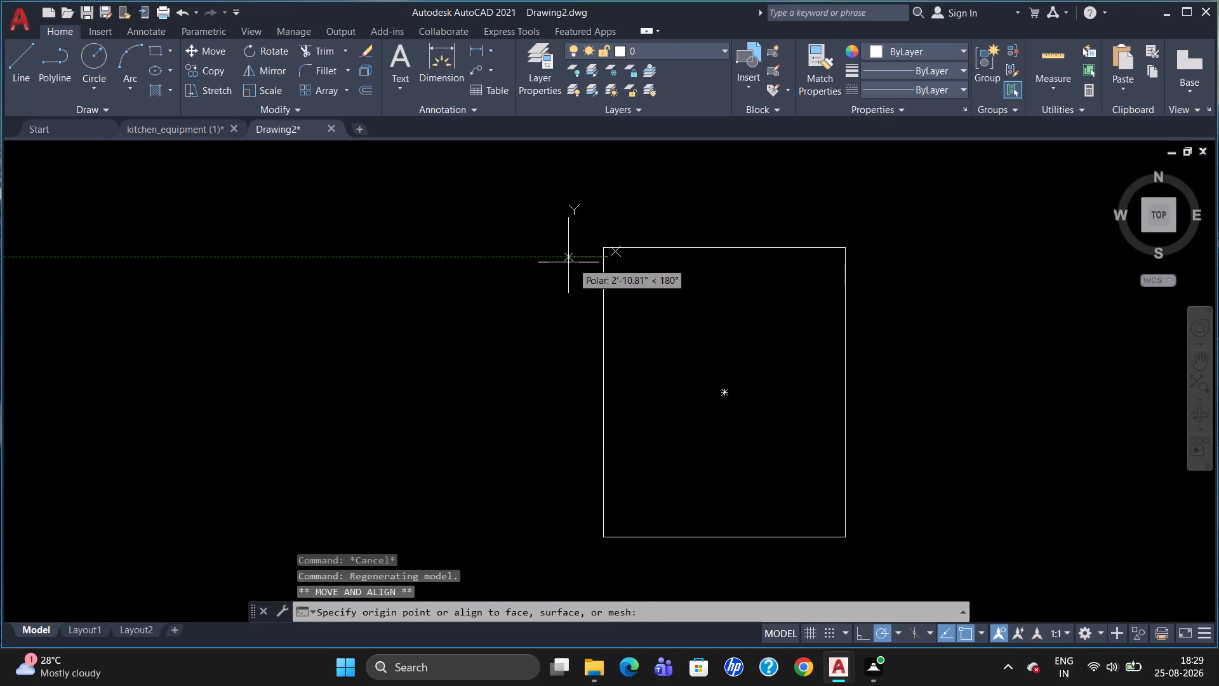
drag(560, 262, 303, 241)
click(300, 242)
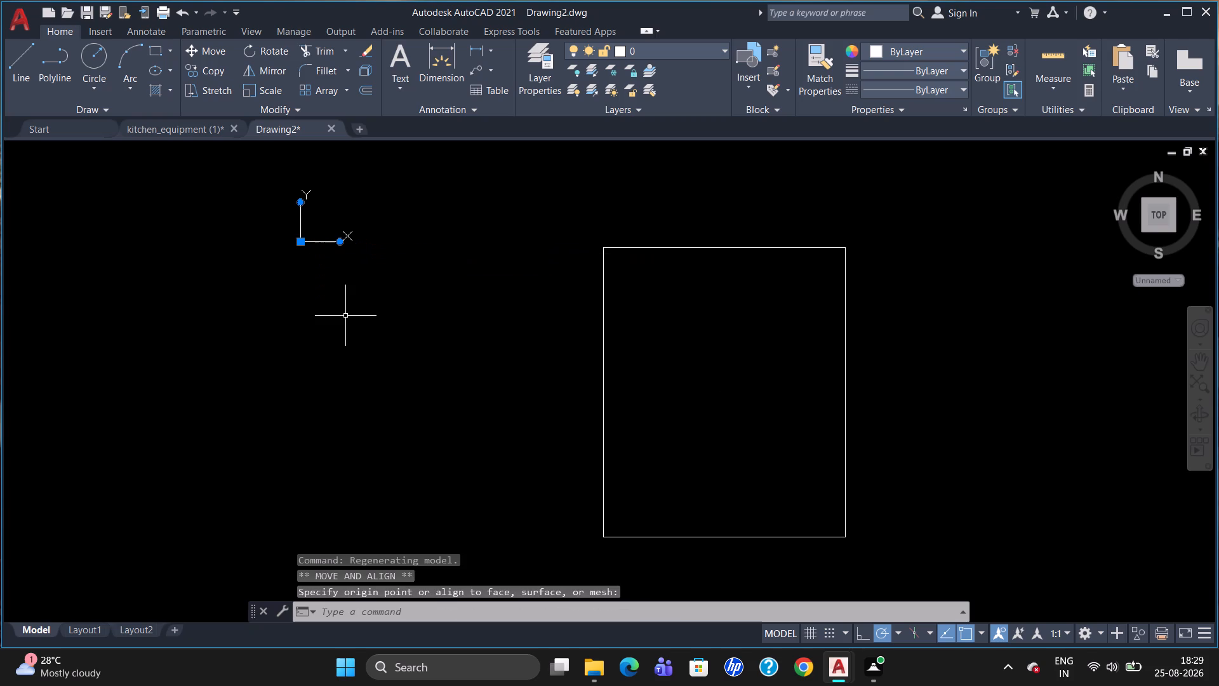
key(Escape)
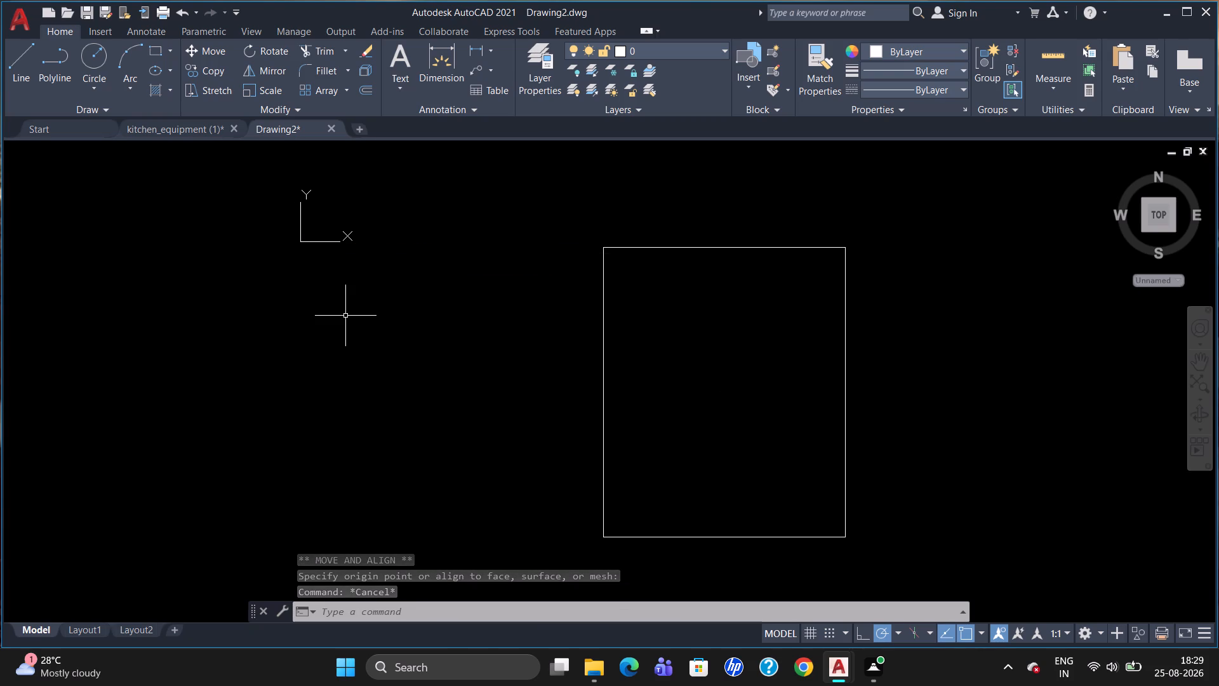
Offset the outer rectangle 9" inward to form the outer wall thickness.
key(o)
key(Return)
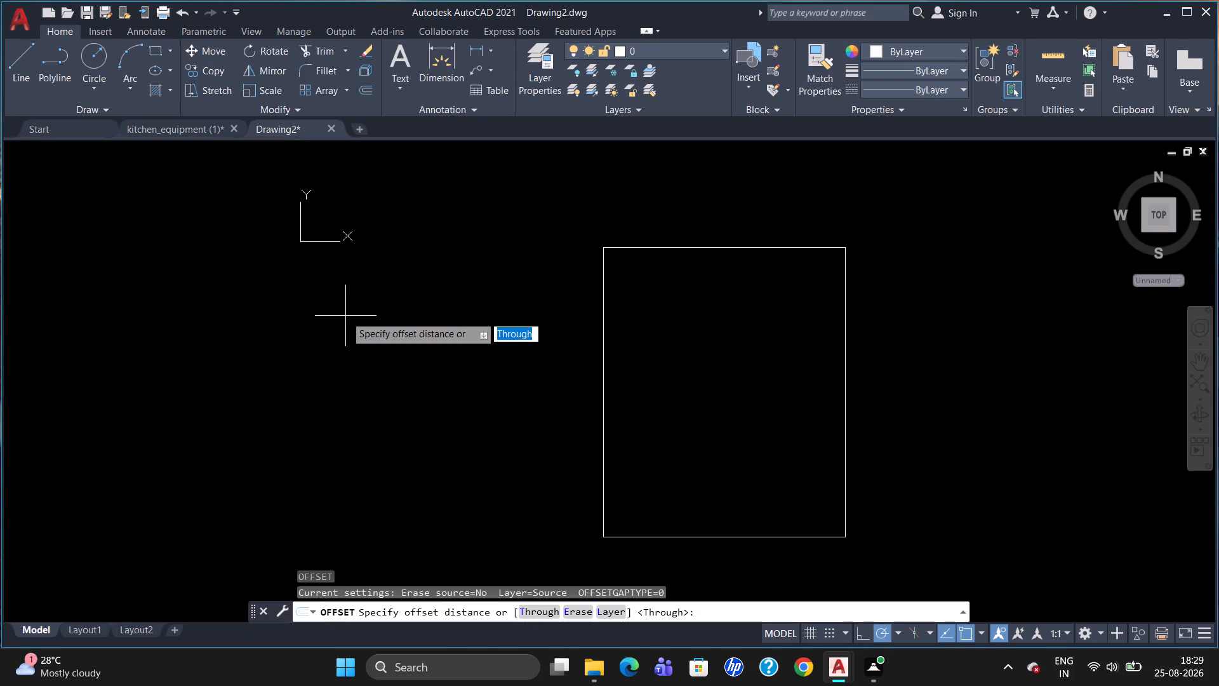
text(9")
key(Return)
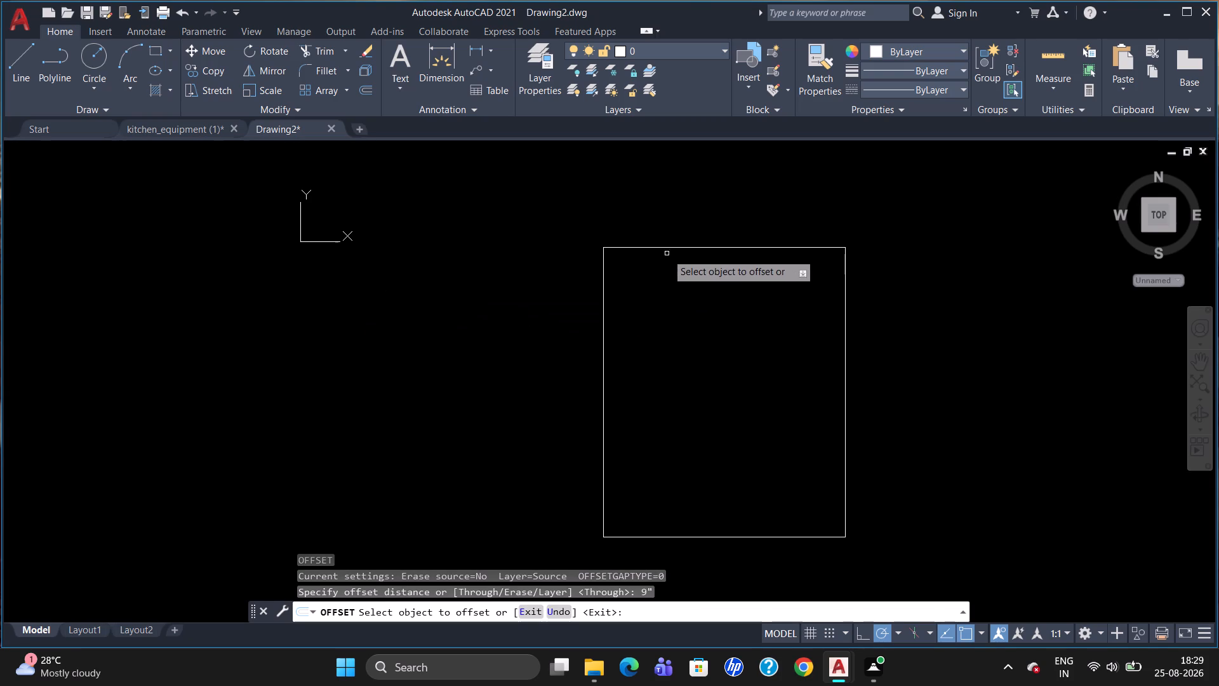
click(667, 247)
click(676, 286)
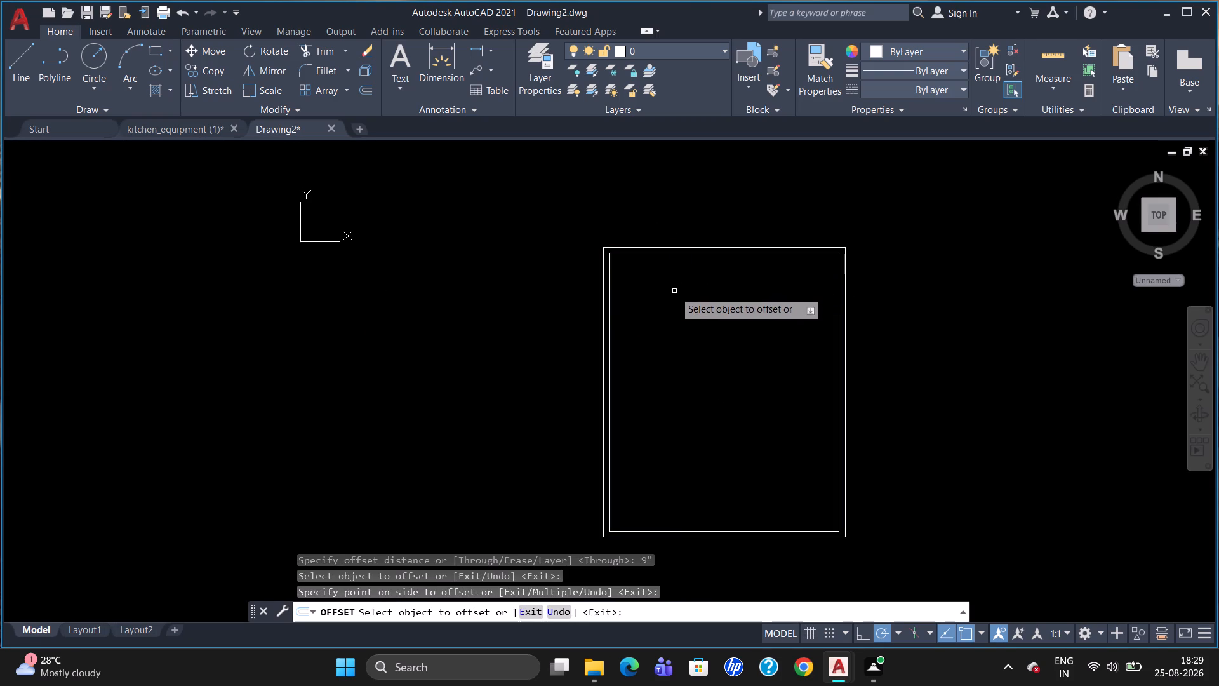
key(Escape)
Explode the inner rectangle into separate lines.
scroll(709, 265, up, 1)
scroll(731, 299, down, 1)
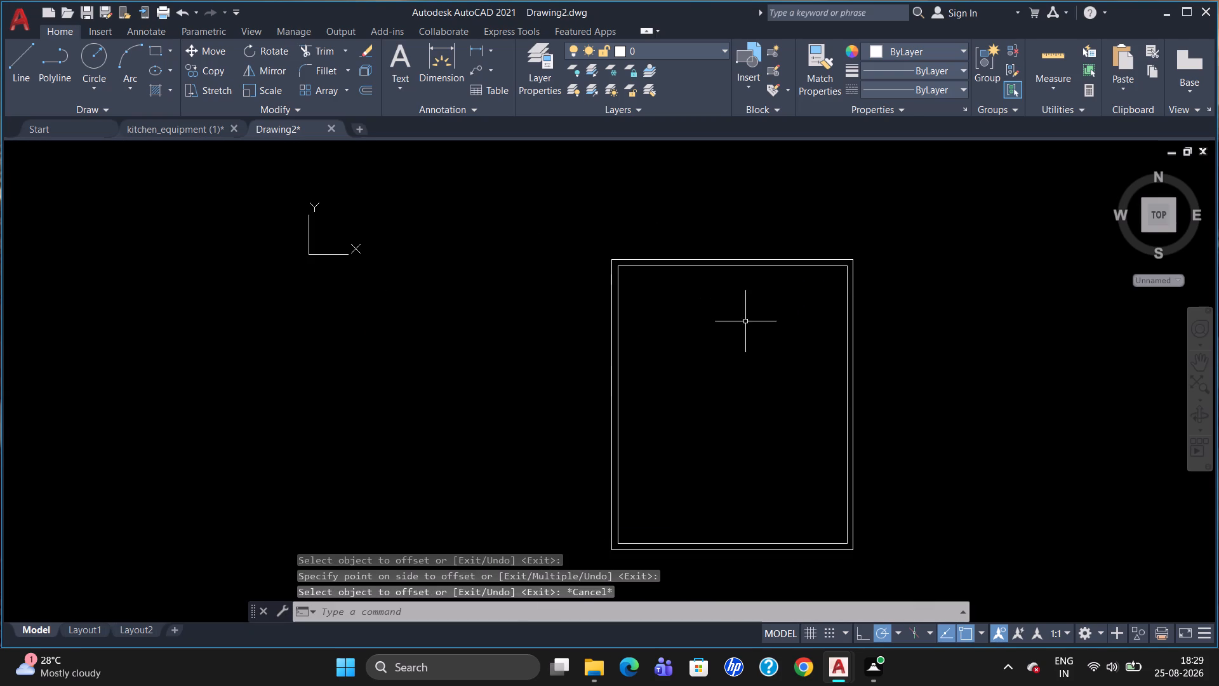
scroll(768, 429, up, 1)
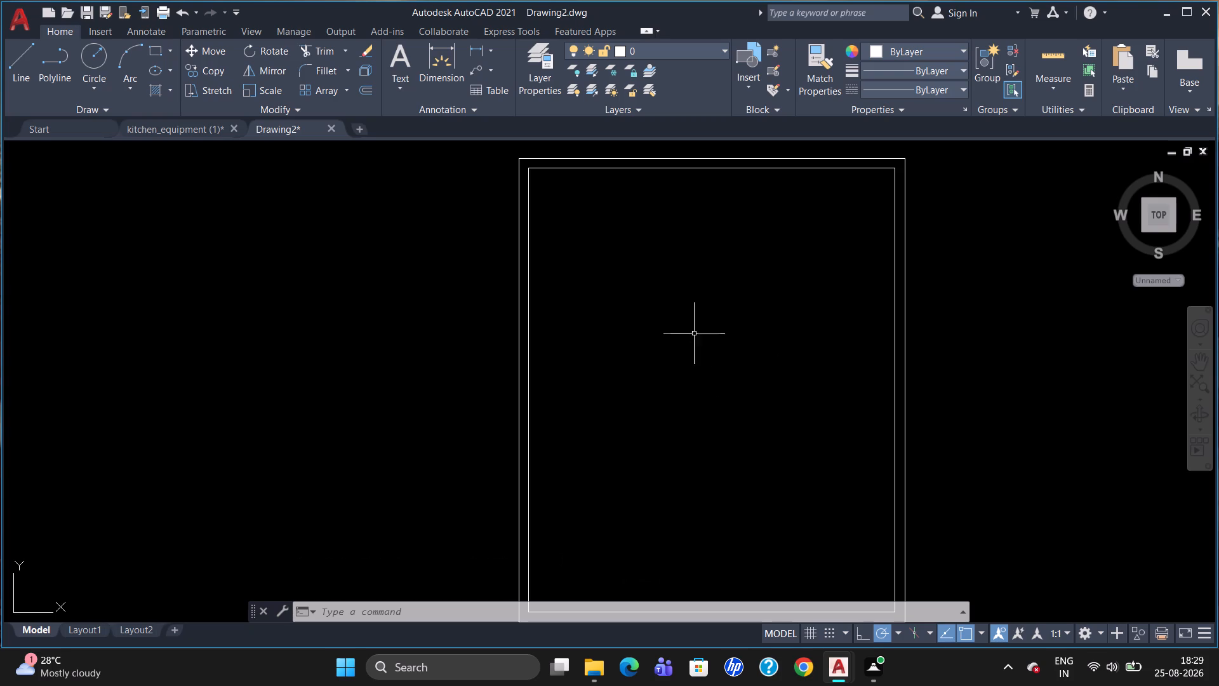
click(528, 278)
key(x)
key(Return)
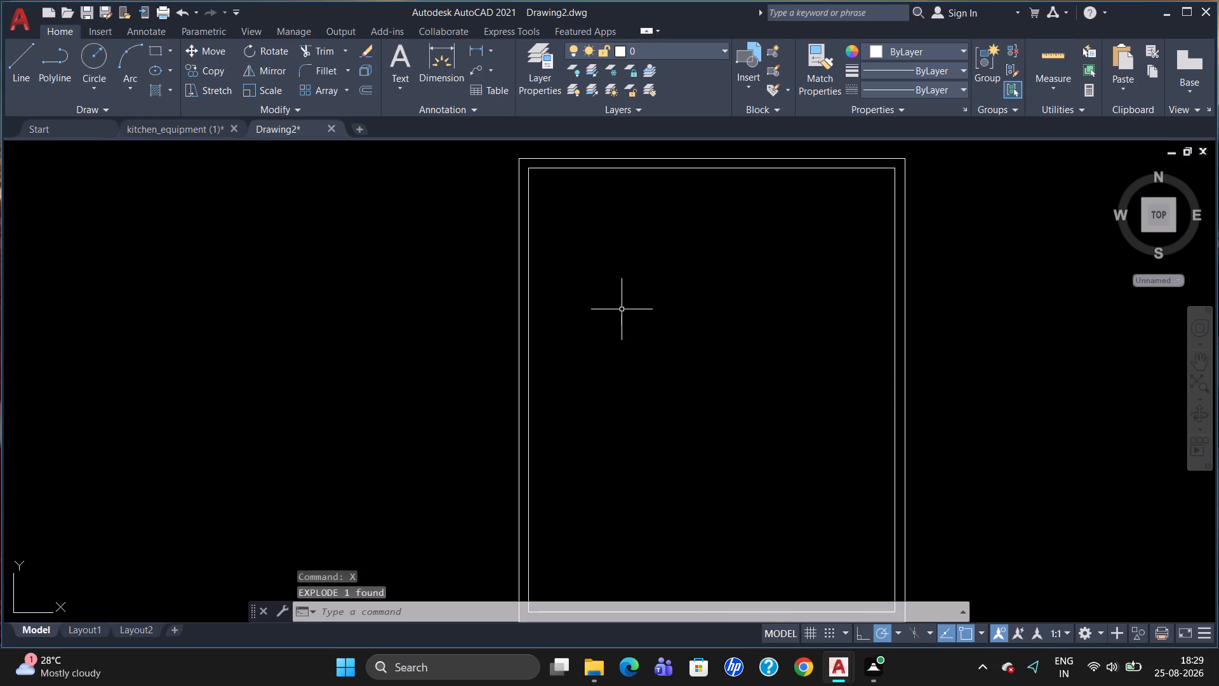
Offset the inner left wall line 11' into the room, and offset the resulting line 4" further right to form a vertical partition.
key(o)
key(Return)
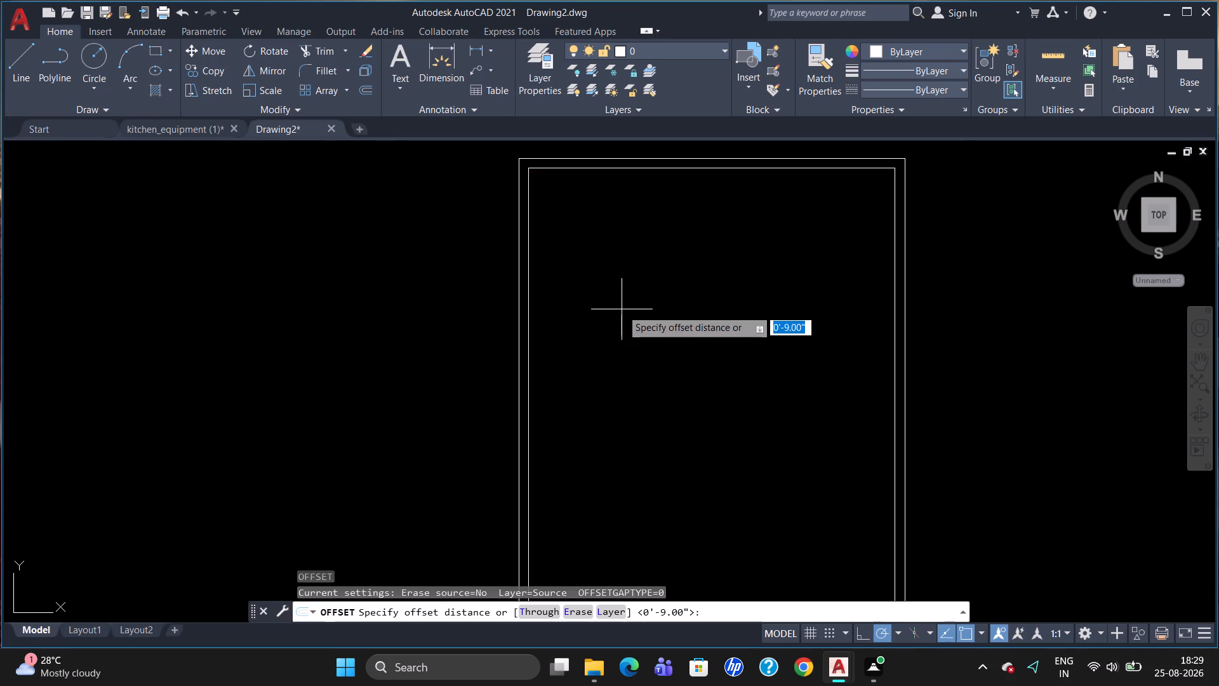
text(11')
key(Return)
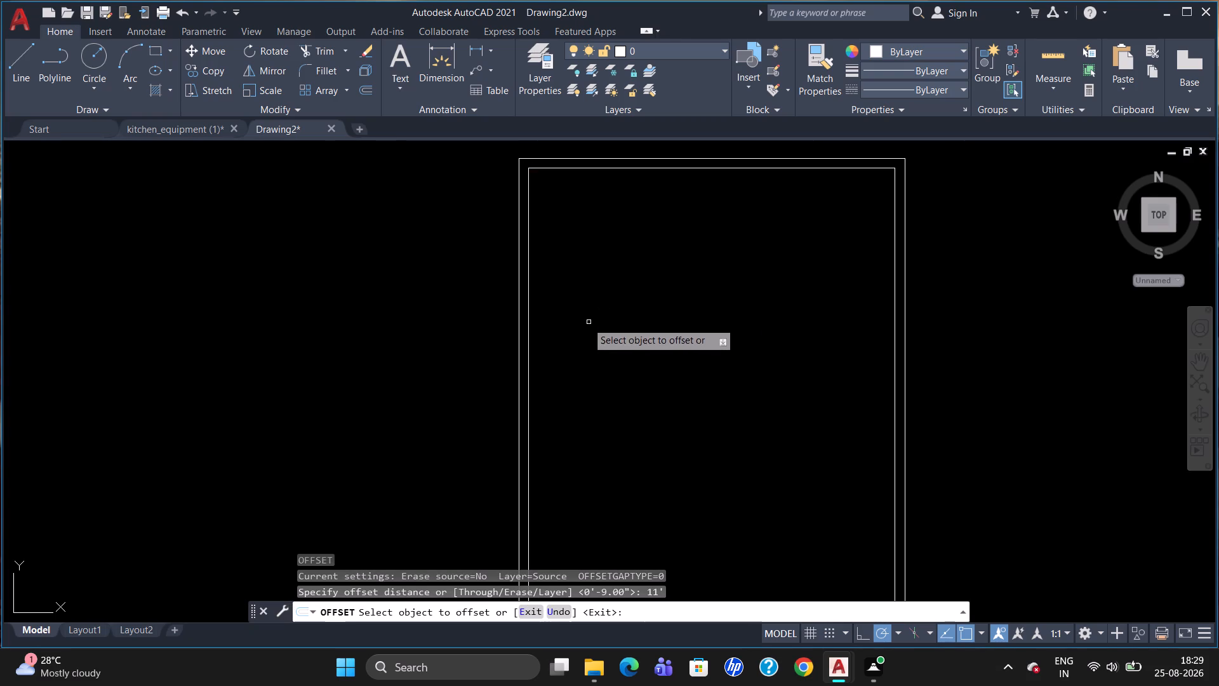
click(530, 307)
click(635, 311)
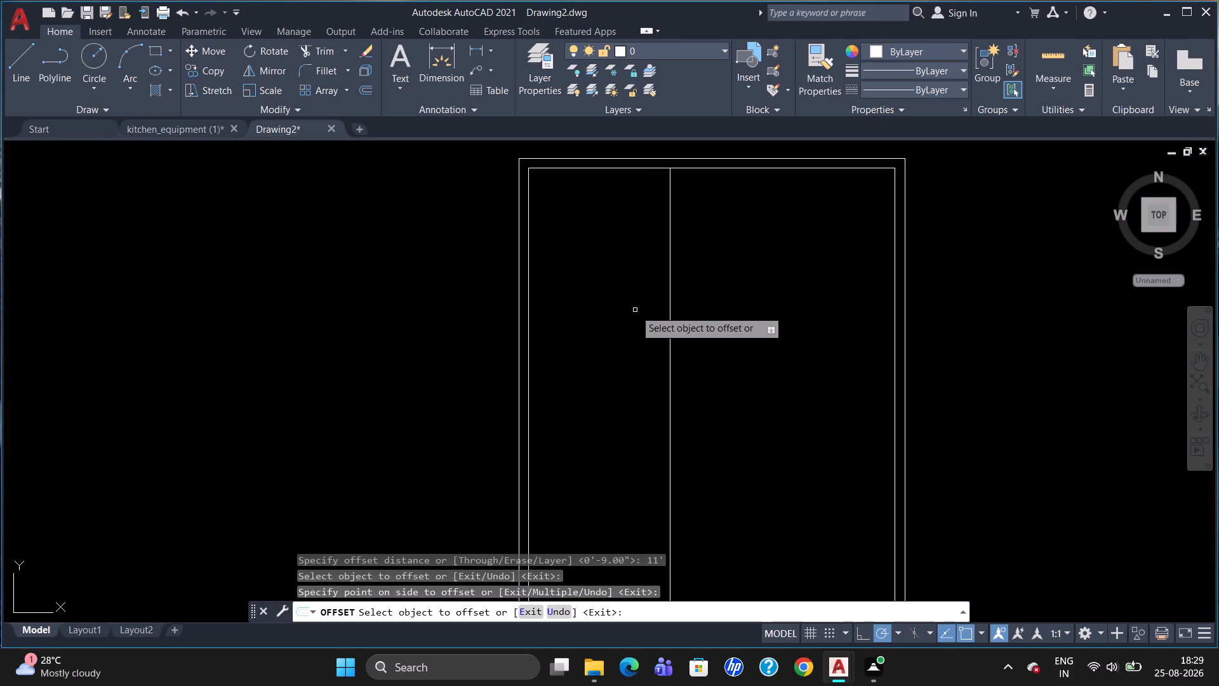
click(670, 323)
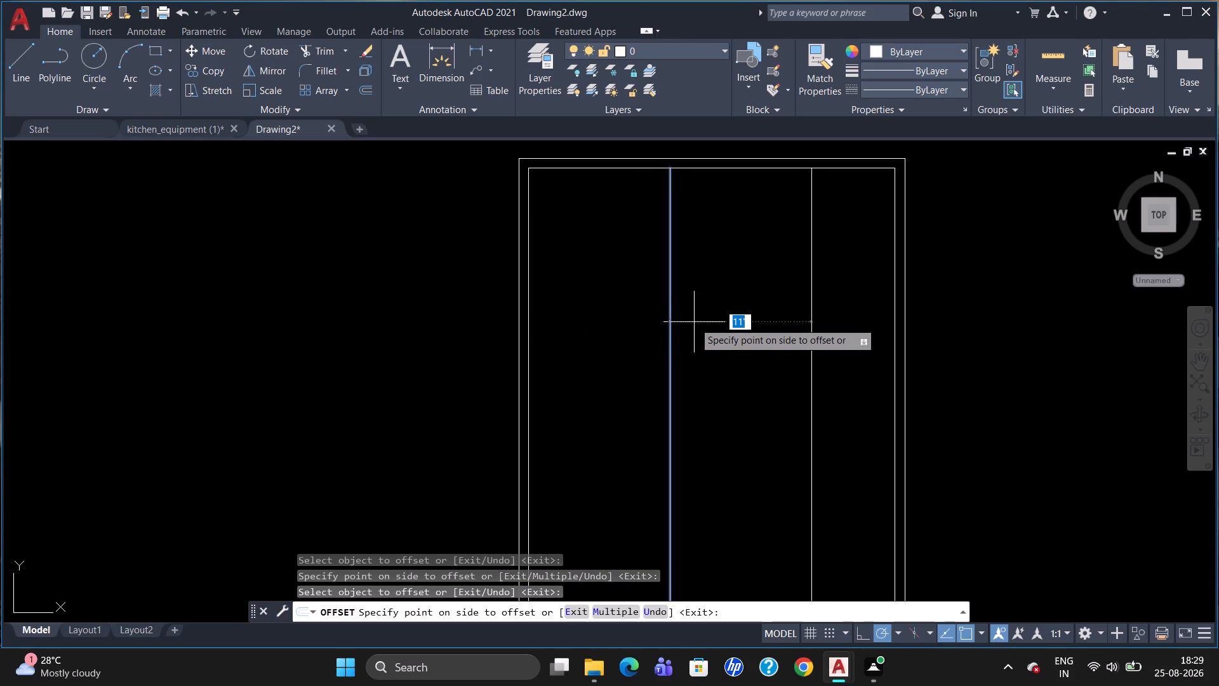
text(4")
key(Return)
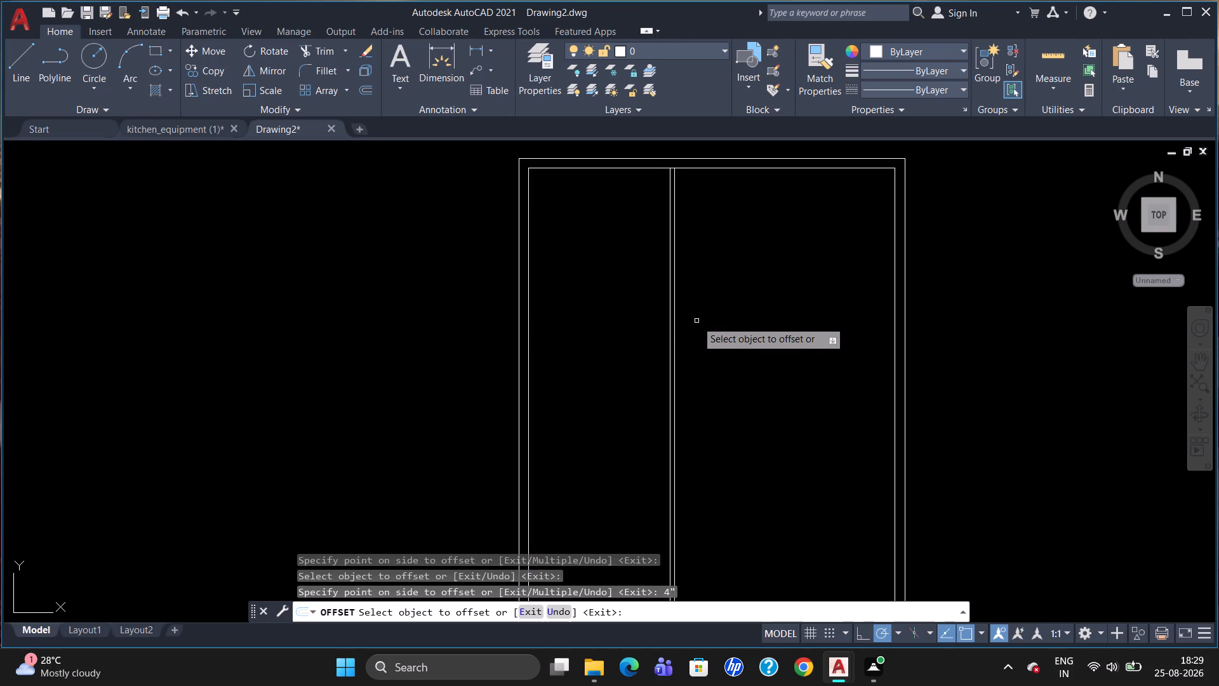
Offset the partition's right line 5' to the right, and offset the resulting line 4" further to form a second vertical partition.
click(675, 299)
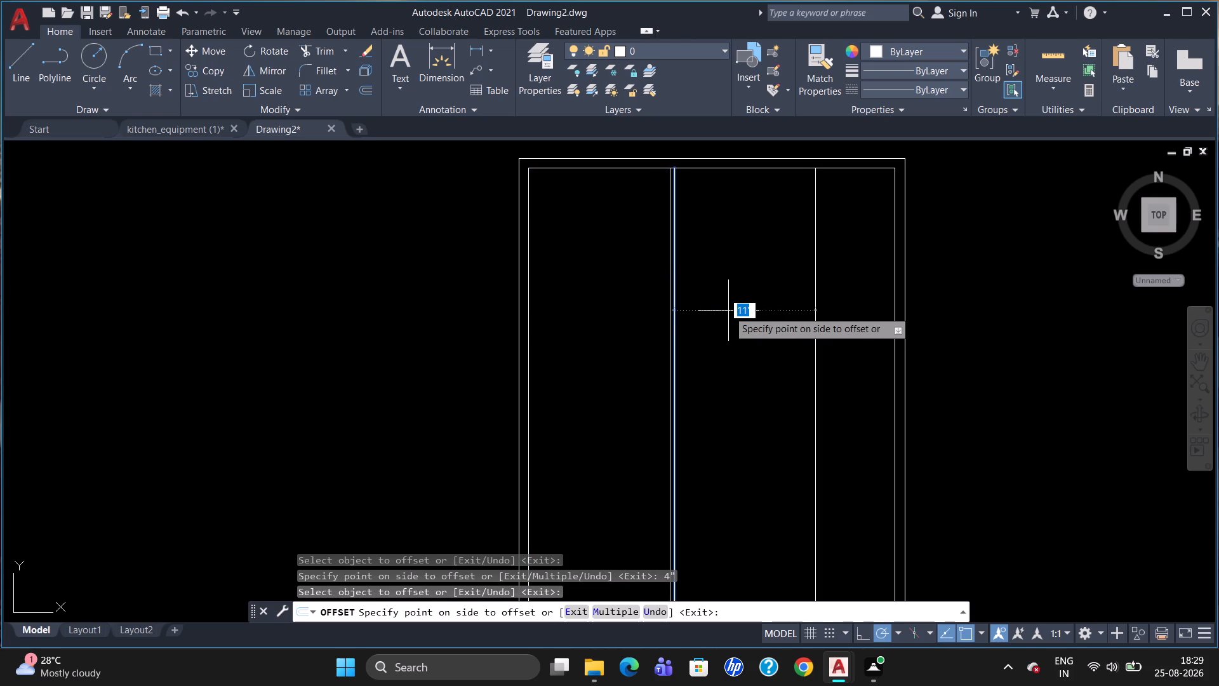
text(5')
key(Return)
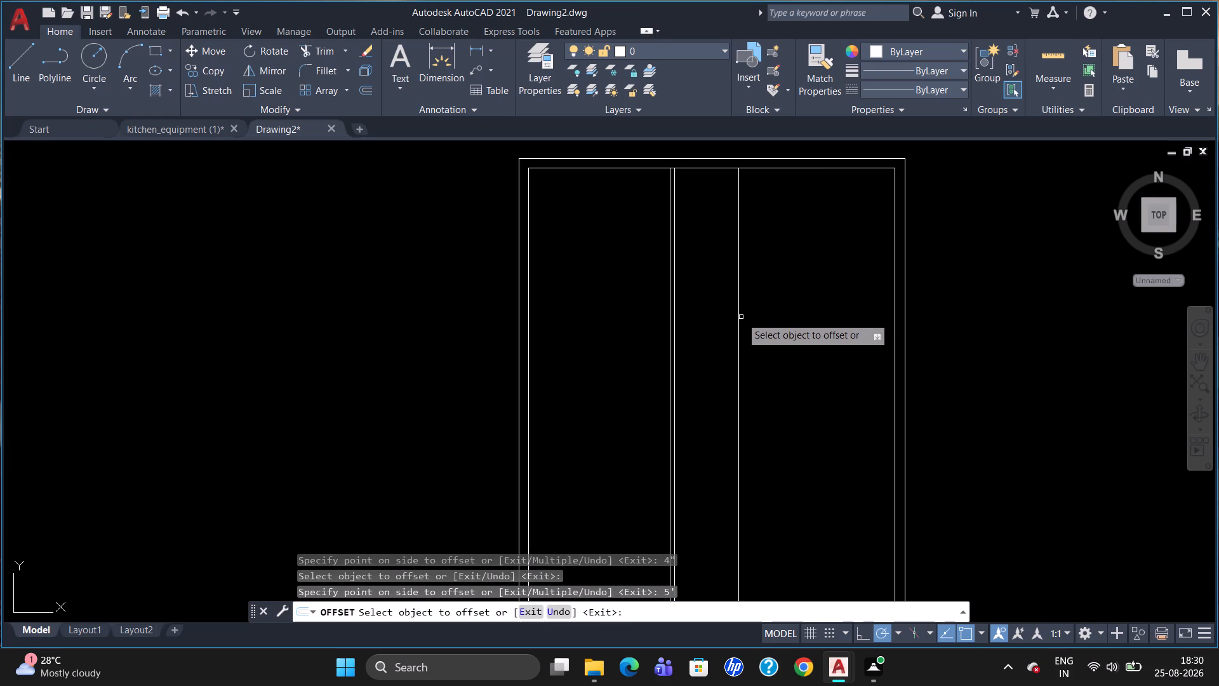
click(740, 316)
text(4")
key(Return)
key(Escape)
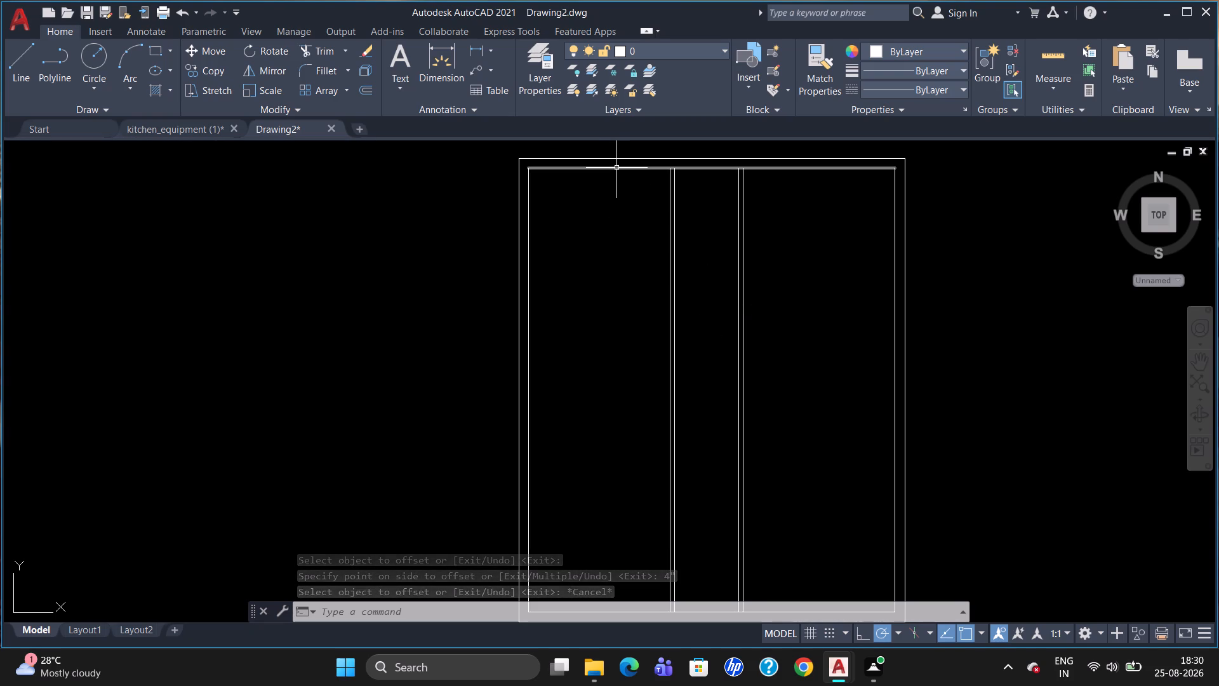
Offset the inner top wall line 13' downward, and offset the resulting line 4" further down to form a horizontal partition.
key(0)
key(BackSpace)
key(o)
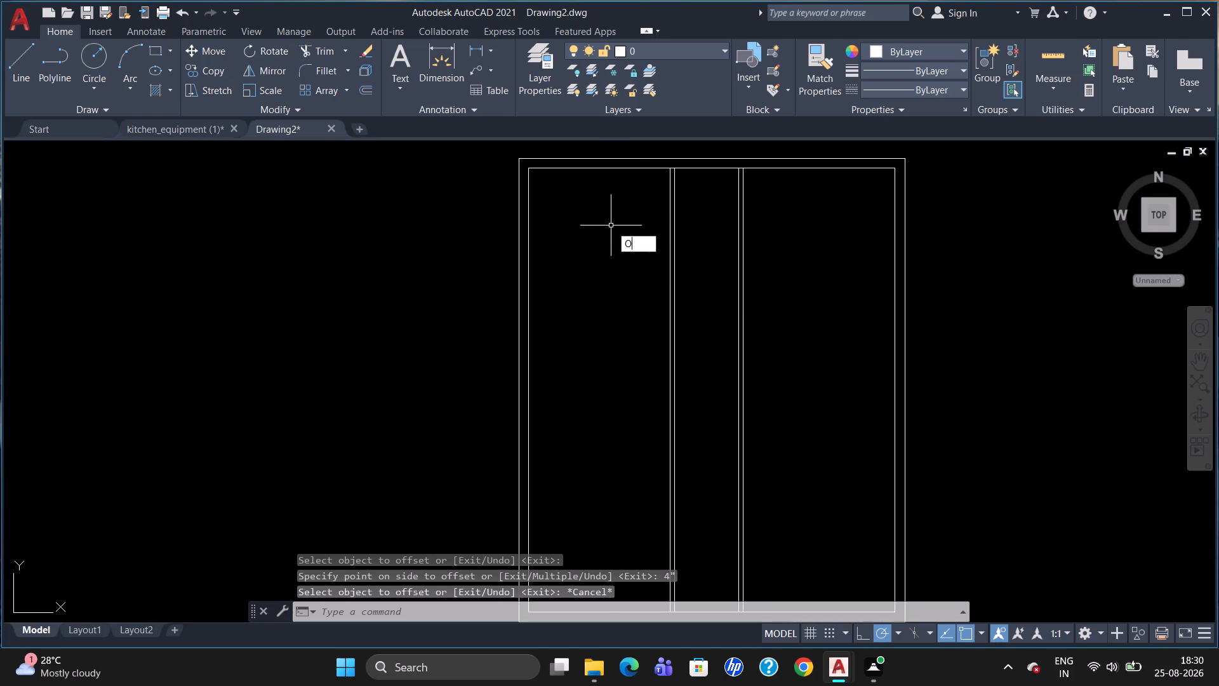
key(Return)
text(13')
key(Return)
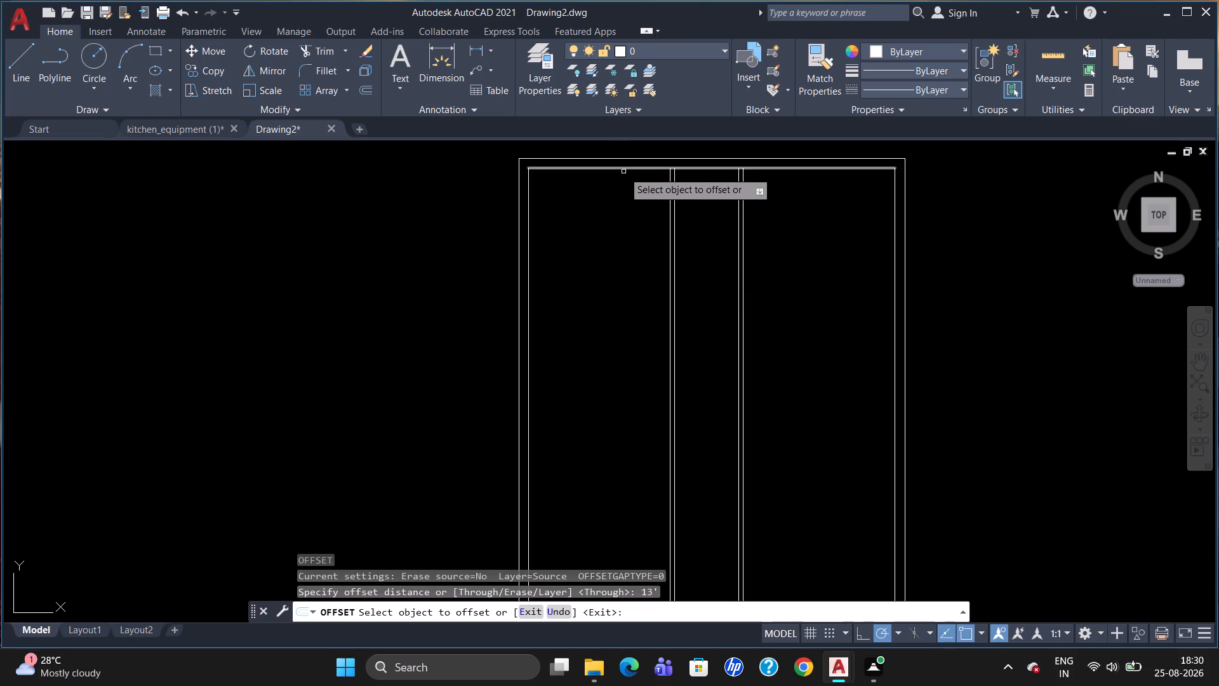
click(627, 168)
click(635, 243)
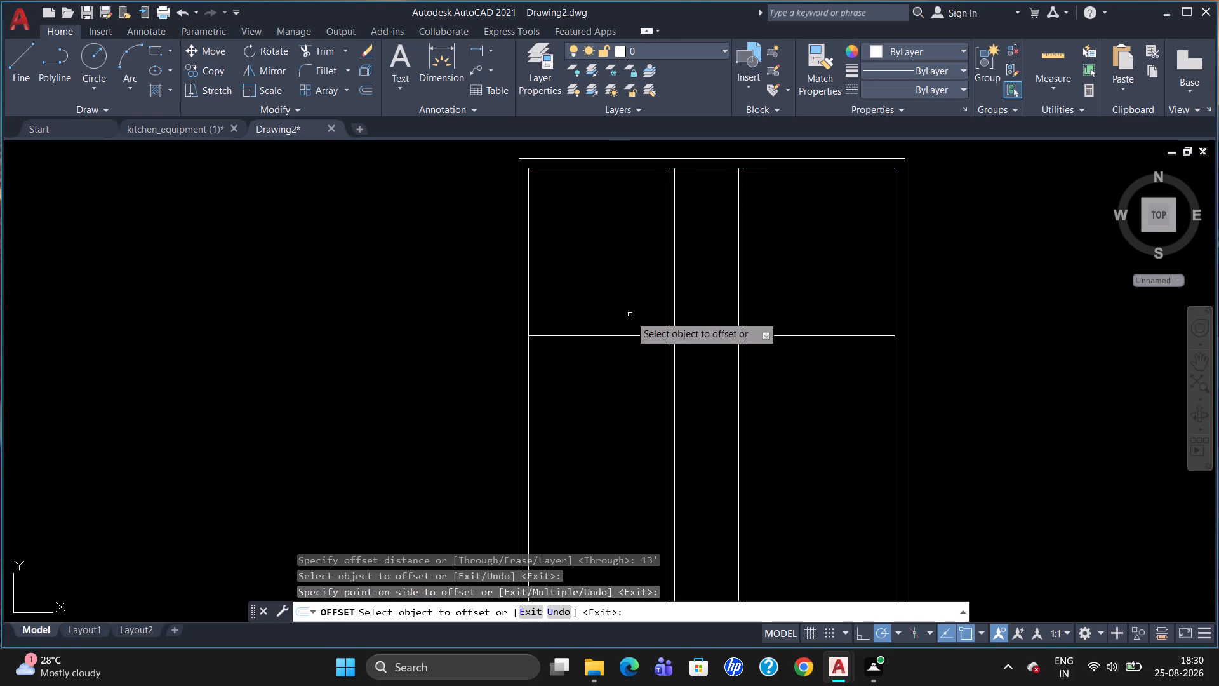
click(629, 334)
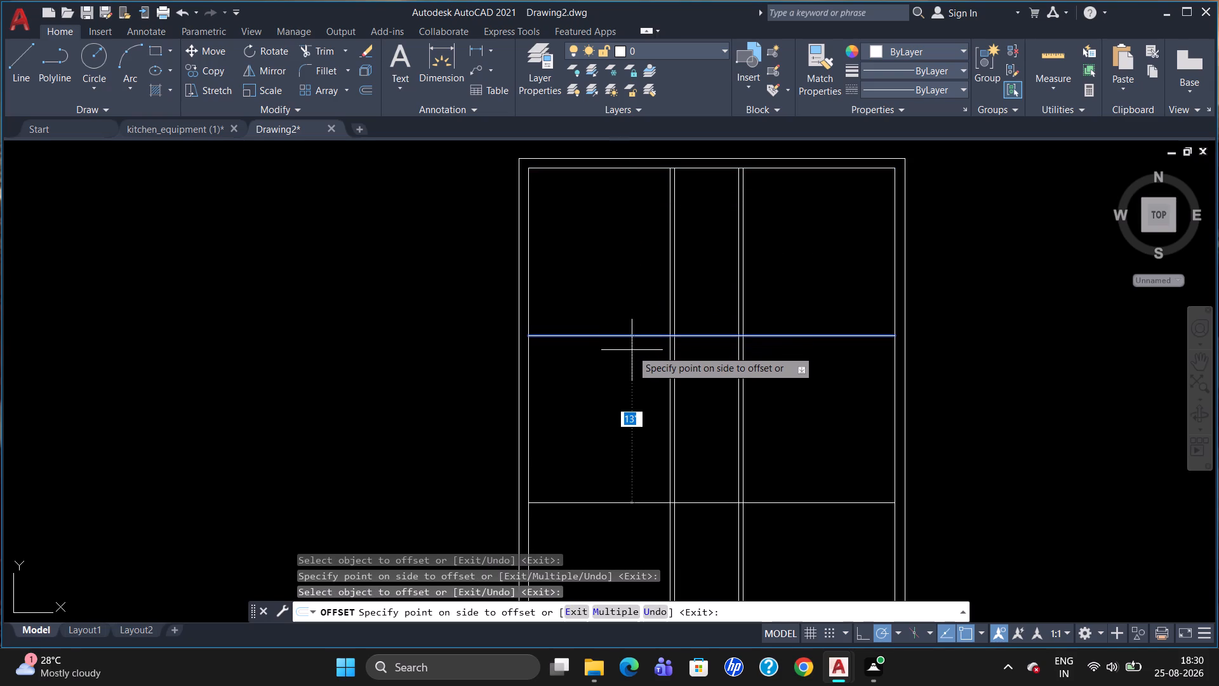
text(4")
key(Return)
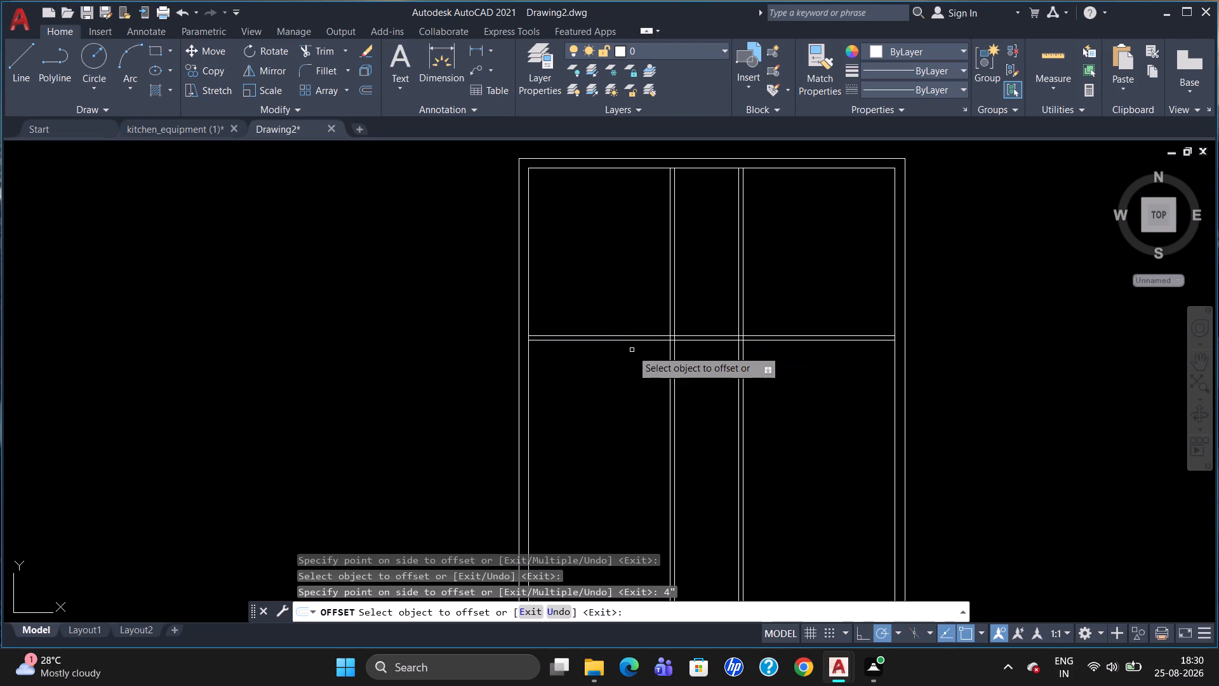
key(Escape)
Trim away the four vertical partition lines below the horizontal partition.
text(TR)
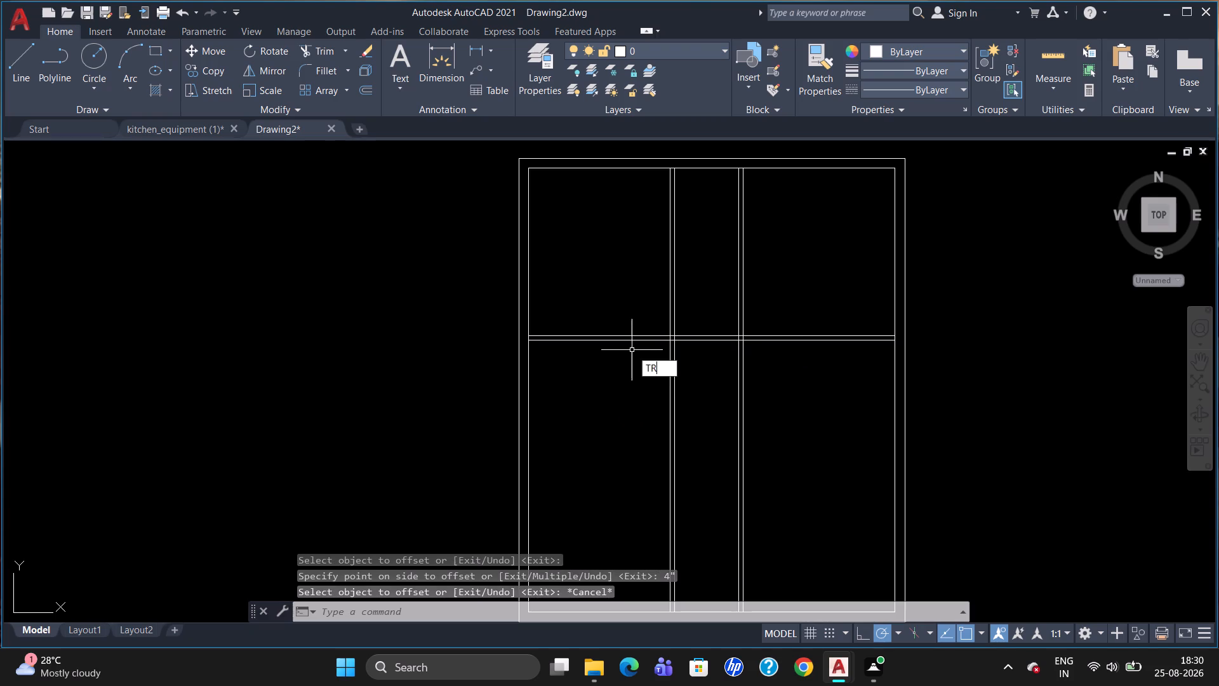
key(Return)
key(Return)
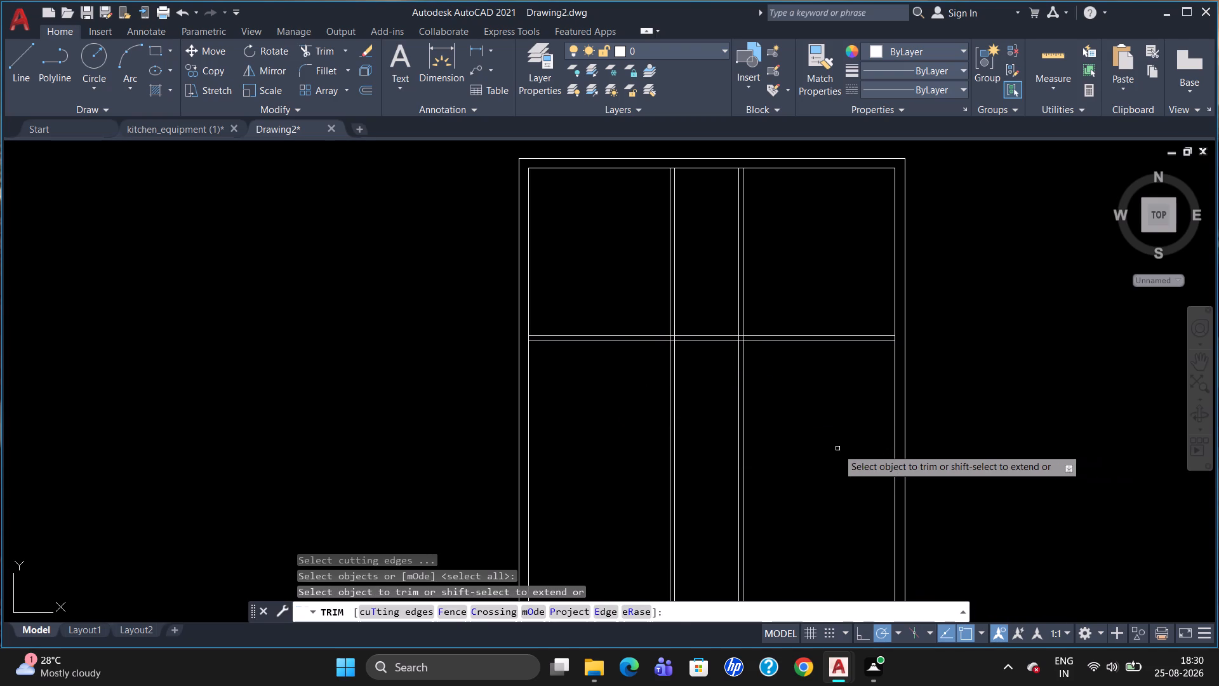
drag(830, 448, 585, 422)
click(589, 424)
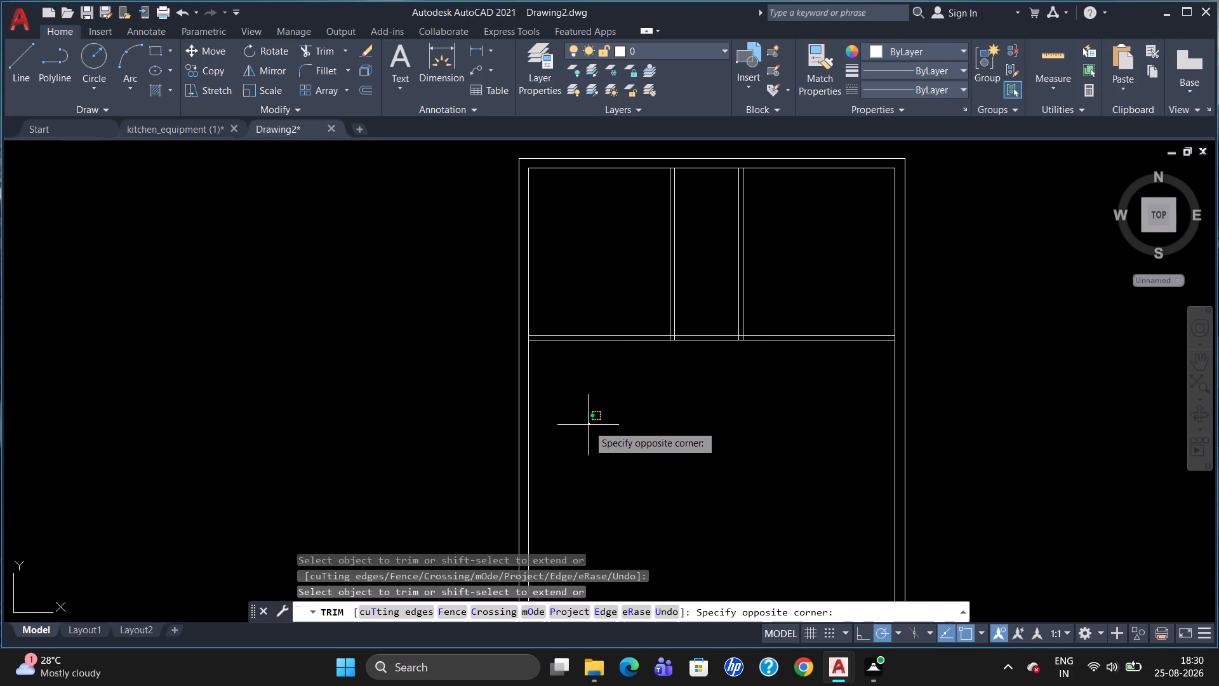
key(Escape)
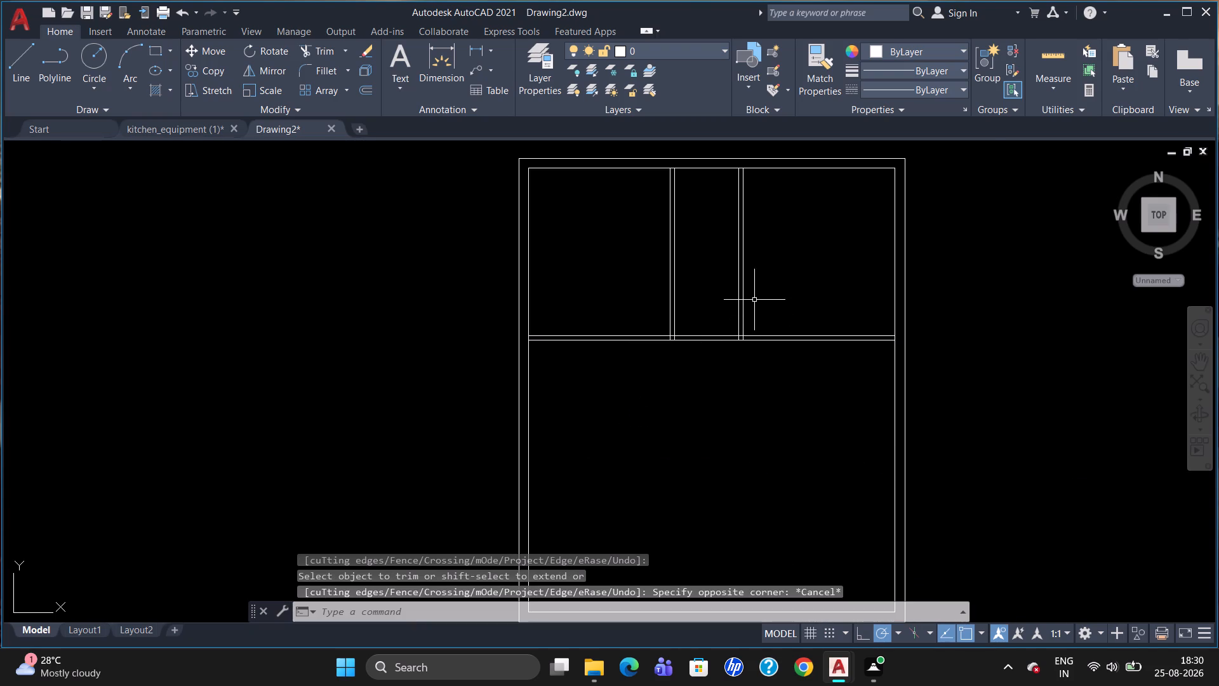
Trim the inner top wall line between the paired lines of both vertical partitions, opening the wall junctions.
scroll(754, 299, up, 2)
scroll(752, 307, down, 1)
scroll(709, 255, down, 1)
scroll(688, 151, up, 2)
scroll(705, 203, down, 2)
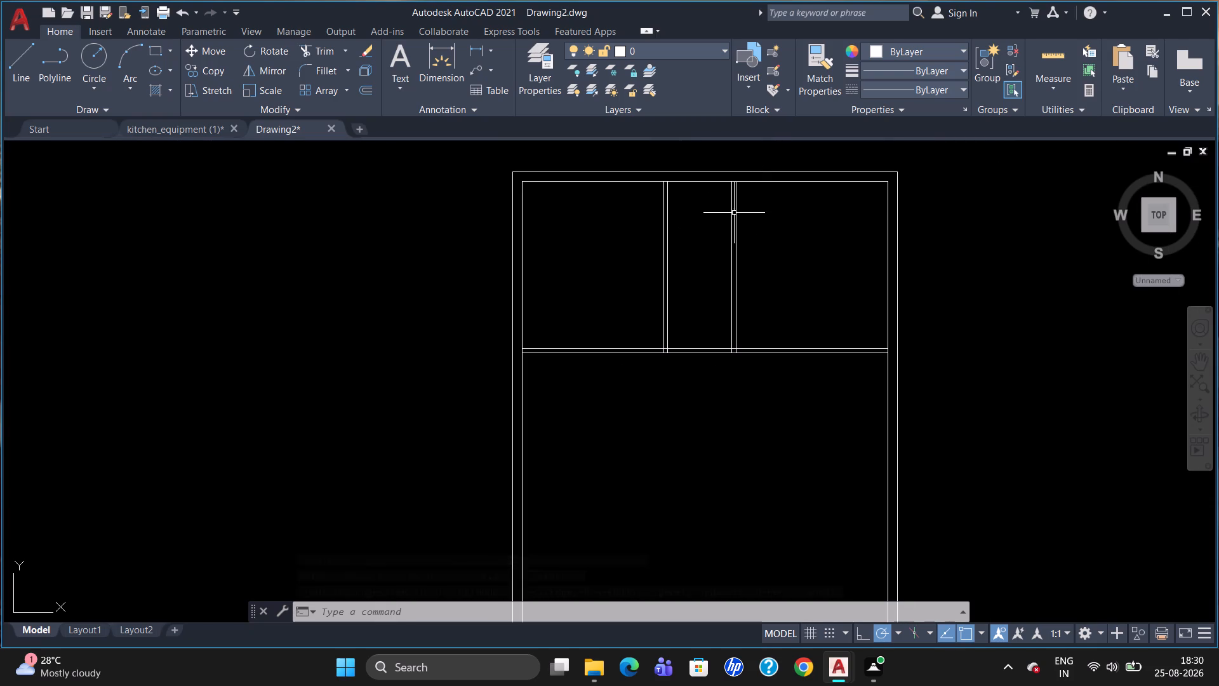
text(TR)
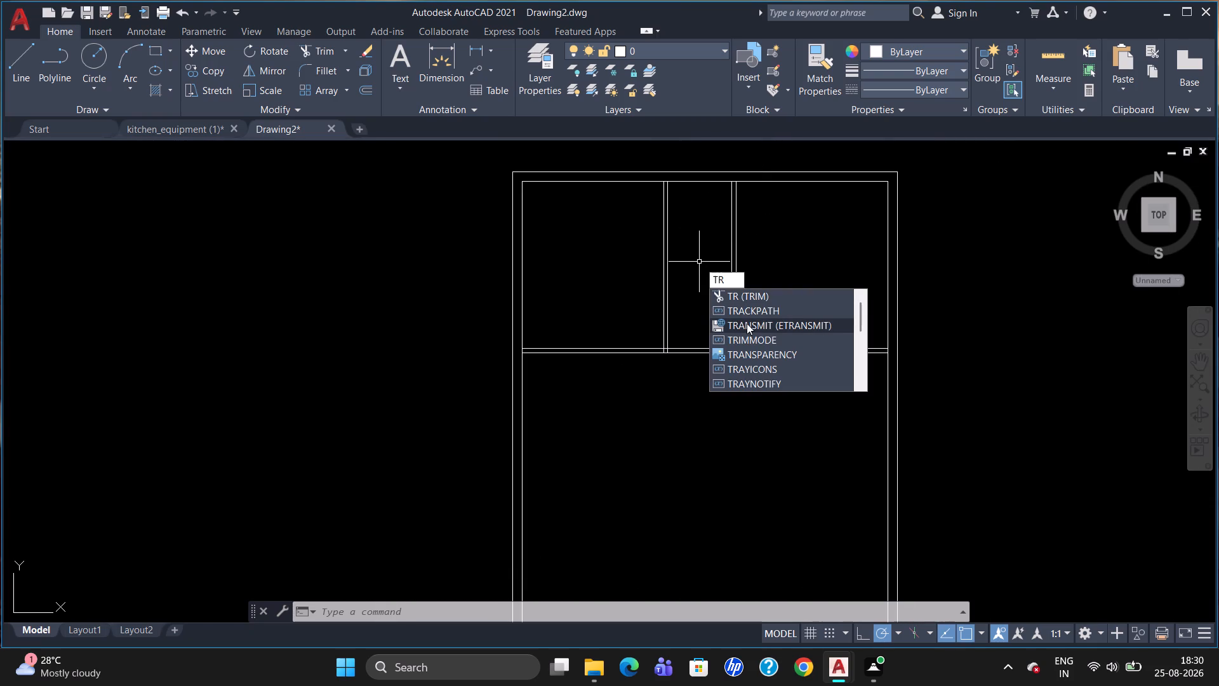
key(Return)
scroll(672, 212, up, 1)
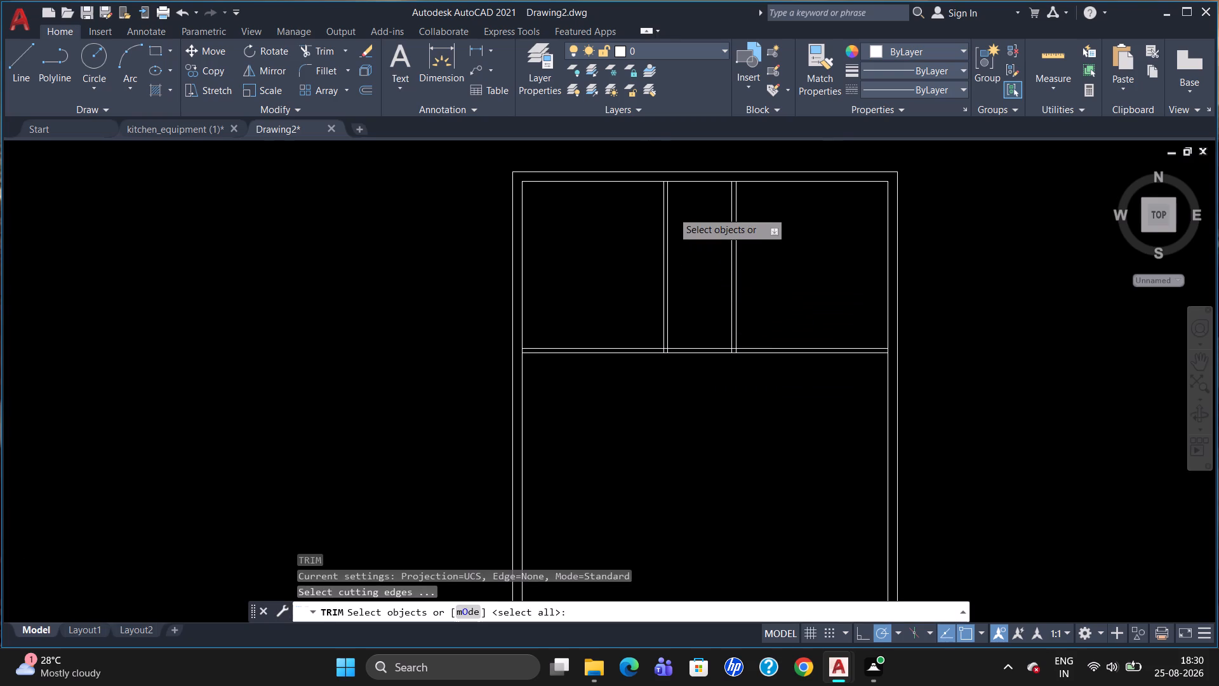
scroll(672, 212, up, 1)
key(Return)
scroll(686, 219, down, 1)
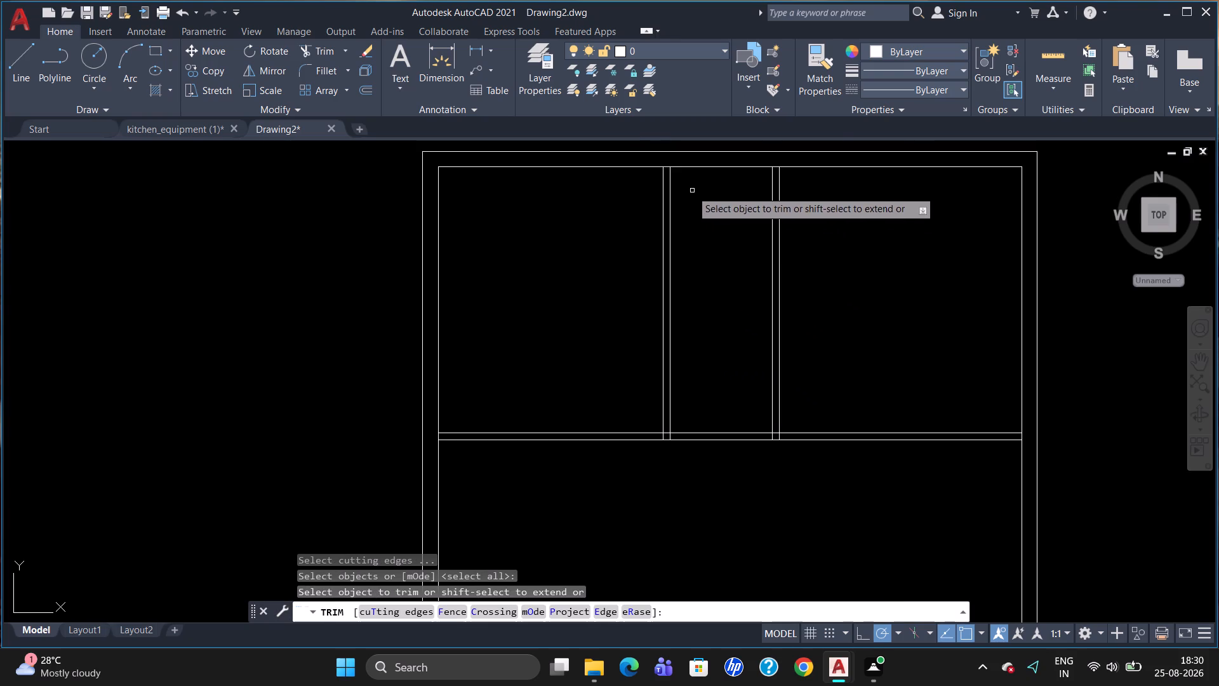
scroll(658, 165, up, 1)
click(669, 168)
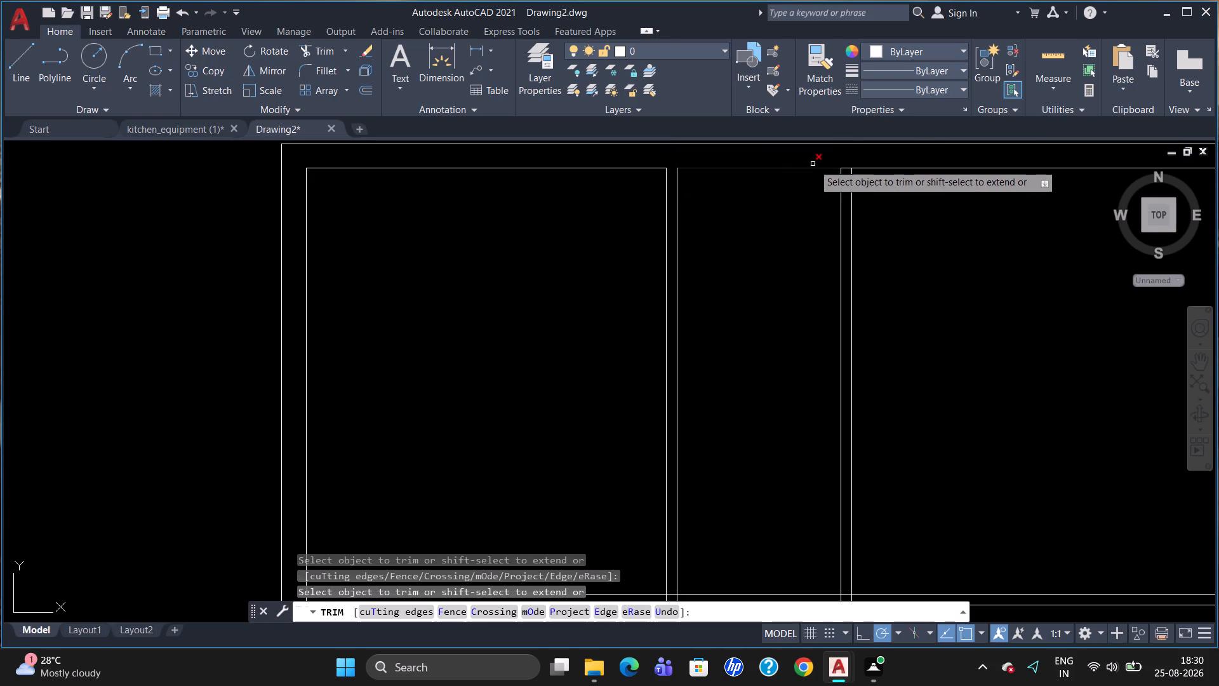
click(848, 169)
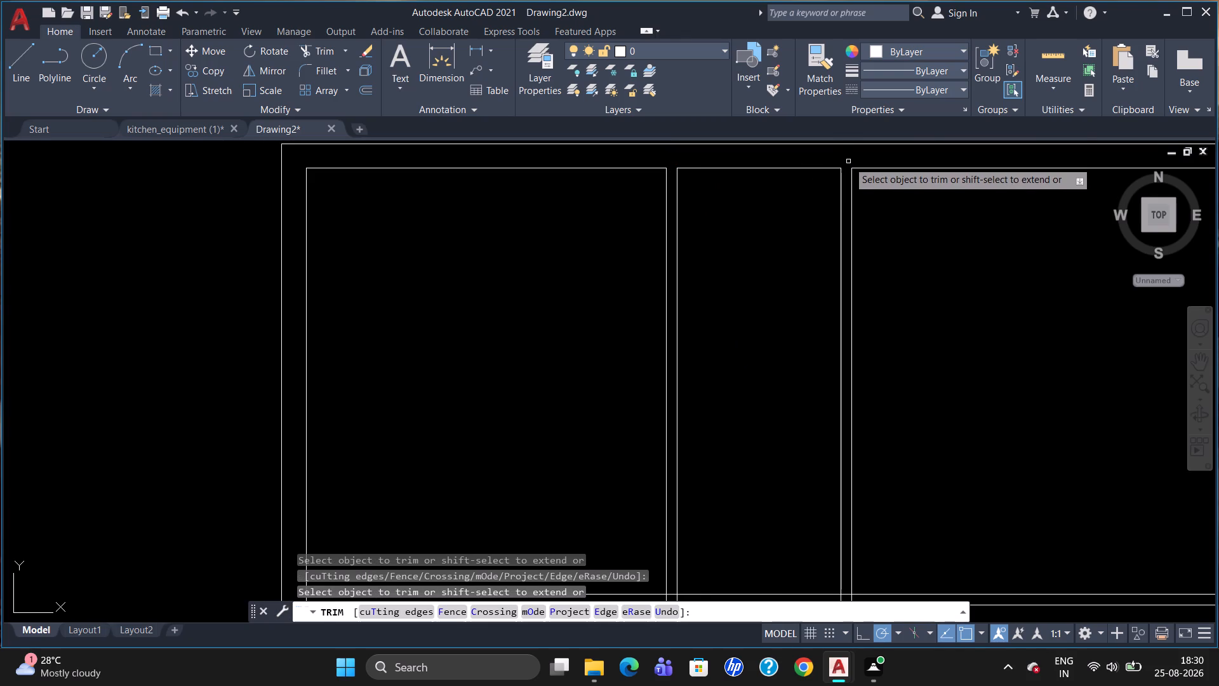
key(Escape)
Offset the middle room's top wall line 8' downward, and offset the resulting line 4" further down to form a short horizontal partition.
key(o)
key(Return)
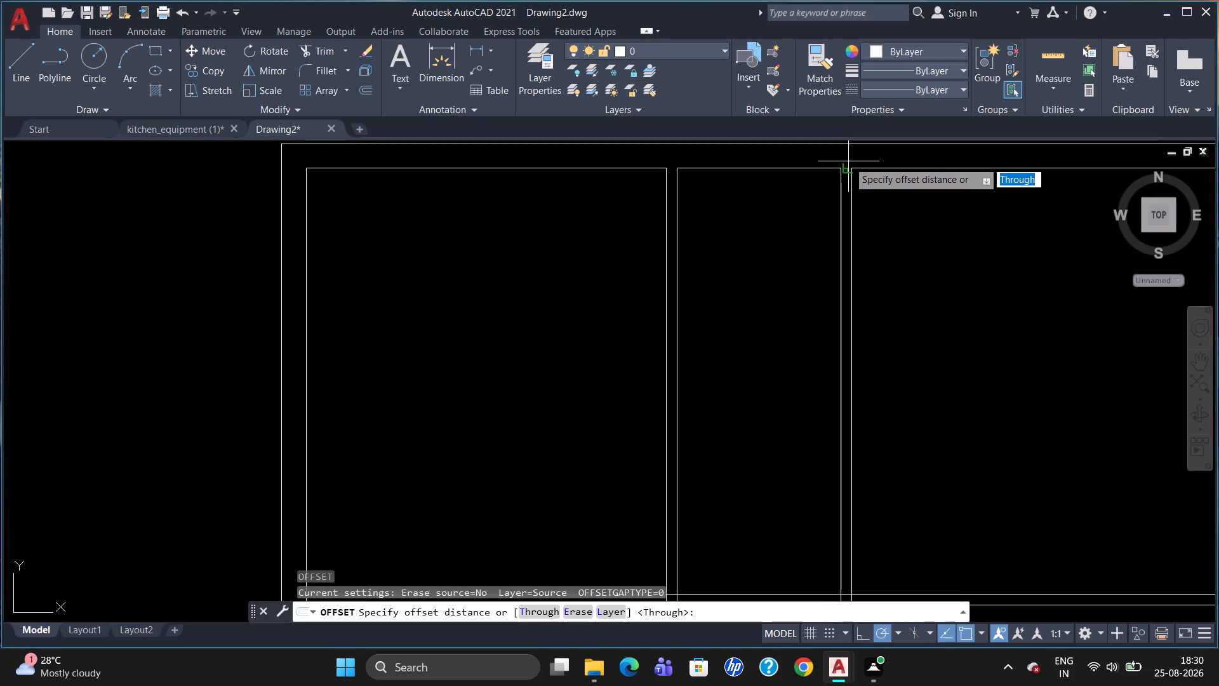
text(8')
key(Return)
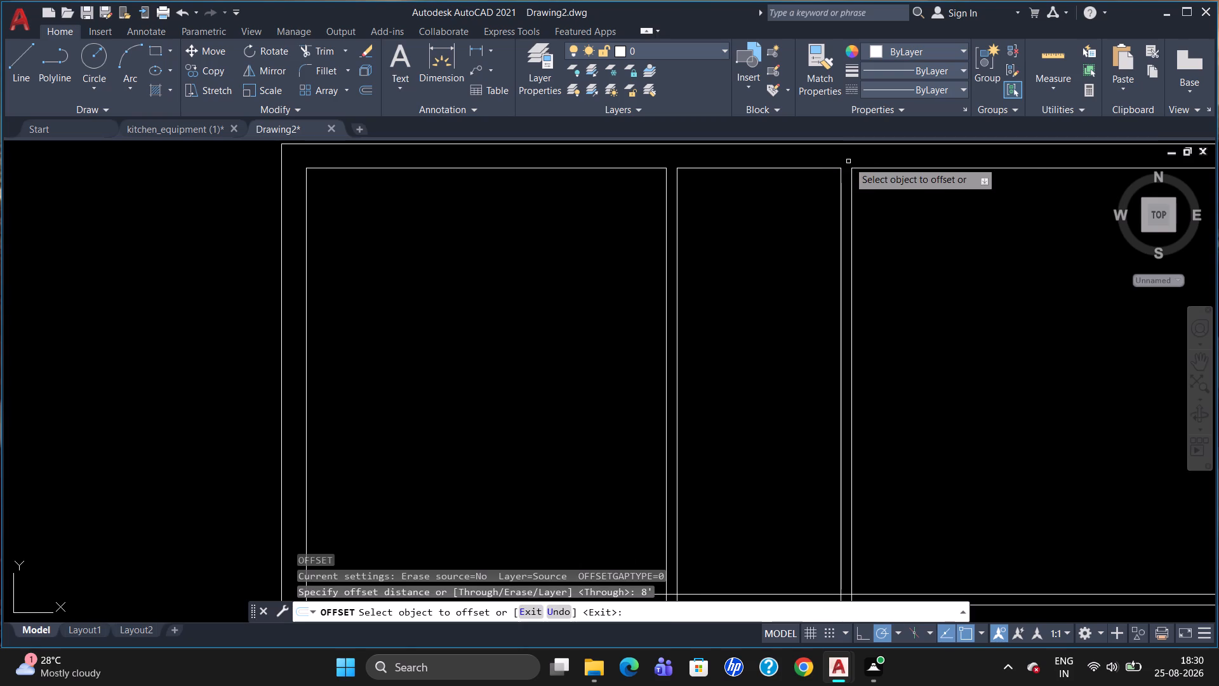
click(766, 168)
click(768, 277)
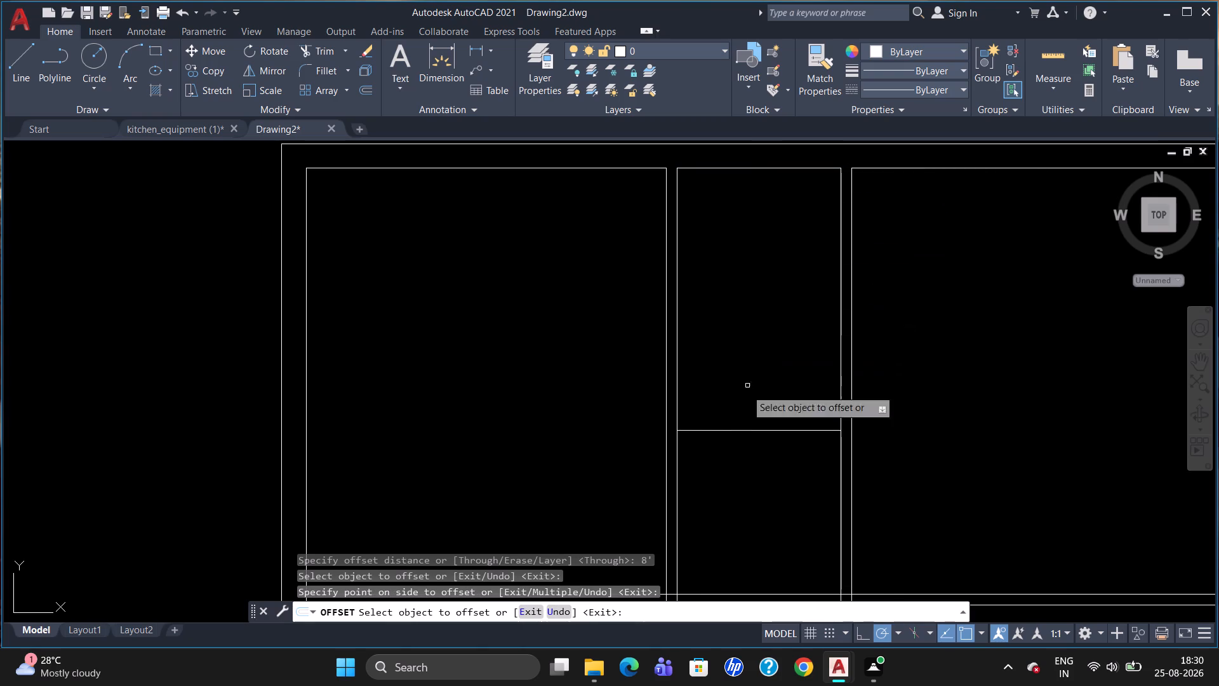
click(746, 431)
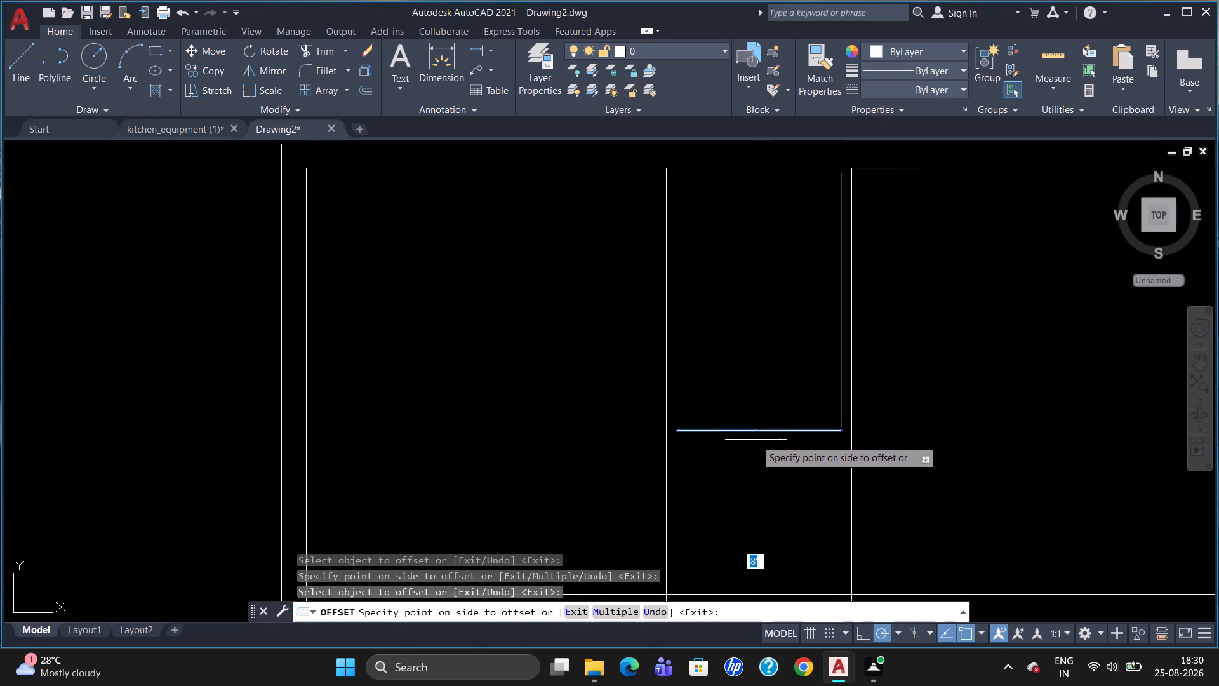
text(4")
key(Return)
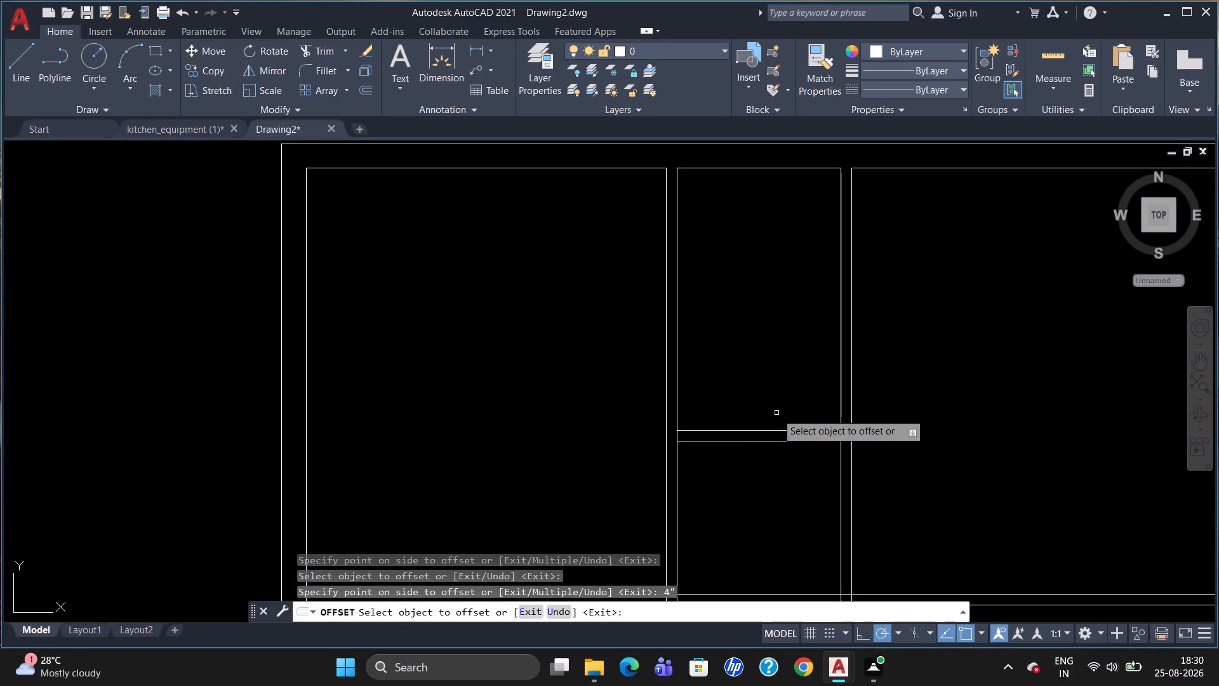
scroll(781, 412, down, 2)
scroll(790, 520, up, 4)
scroll(888, 287, down, 4)
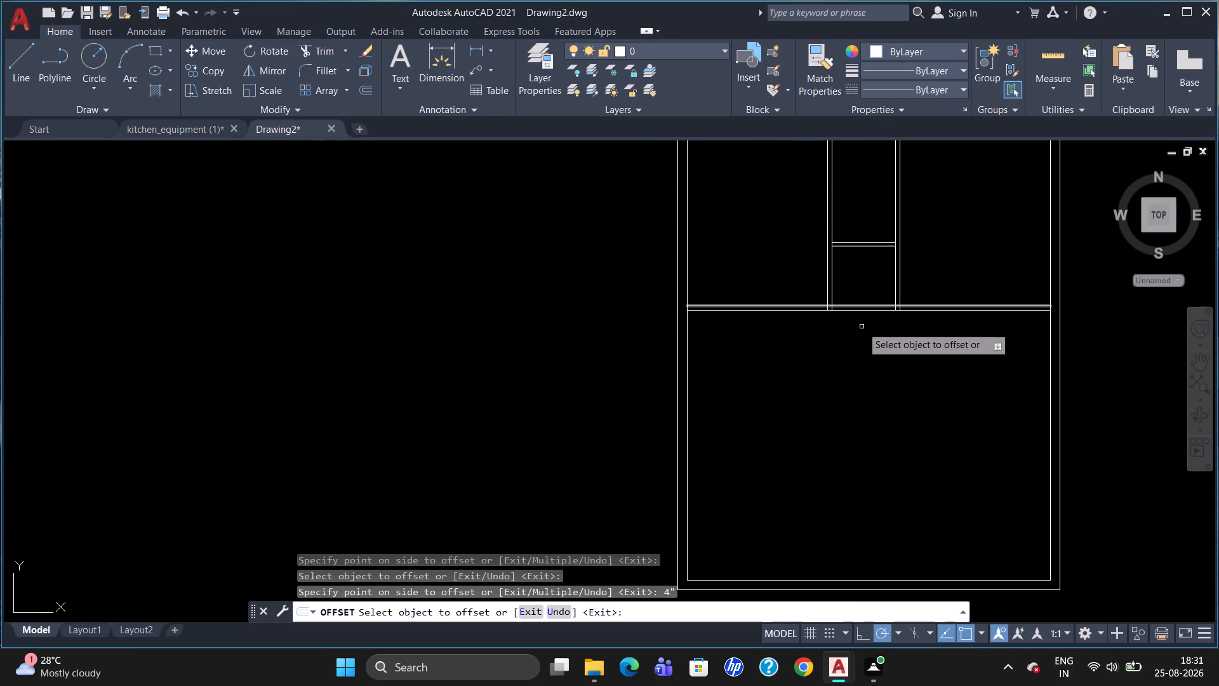
click(861, 295)
key(Escape)
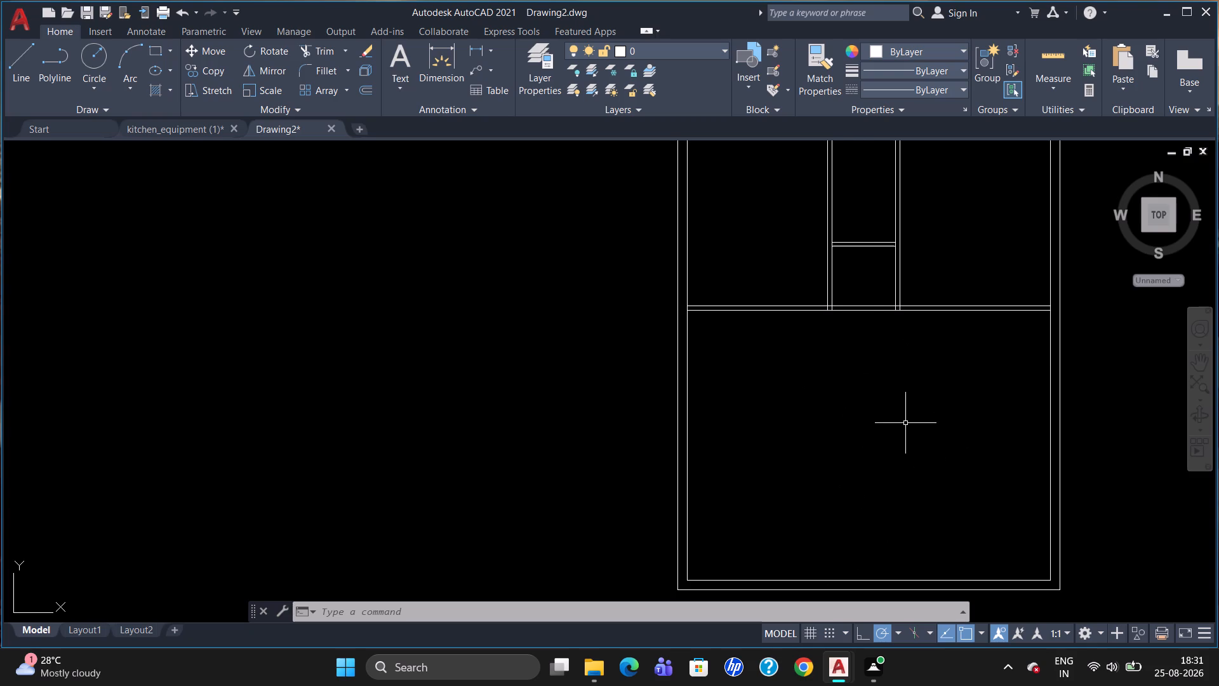
Break the inner left wall line at the point where it meets the lower line of the long horizontal partition.
scroll(912, 427, down, 1)
scroll(963, 537, up, 1)
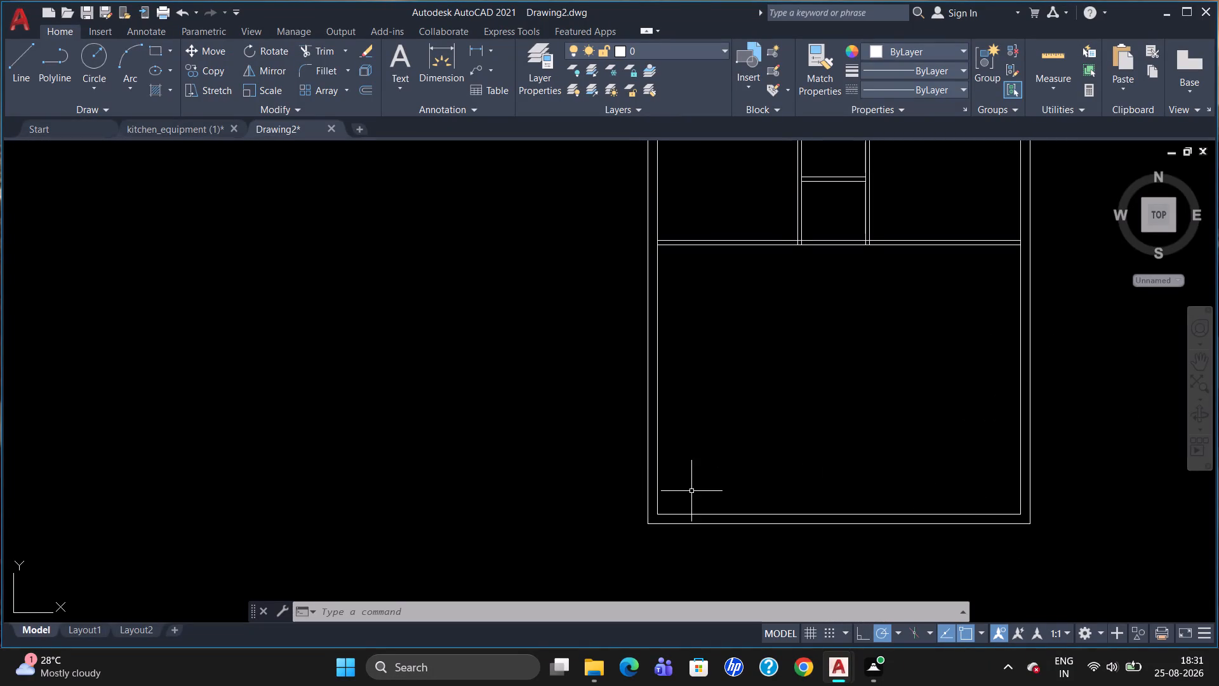
text(BR)
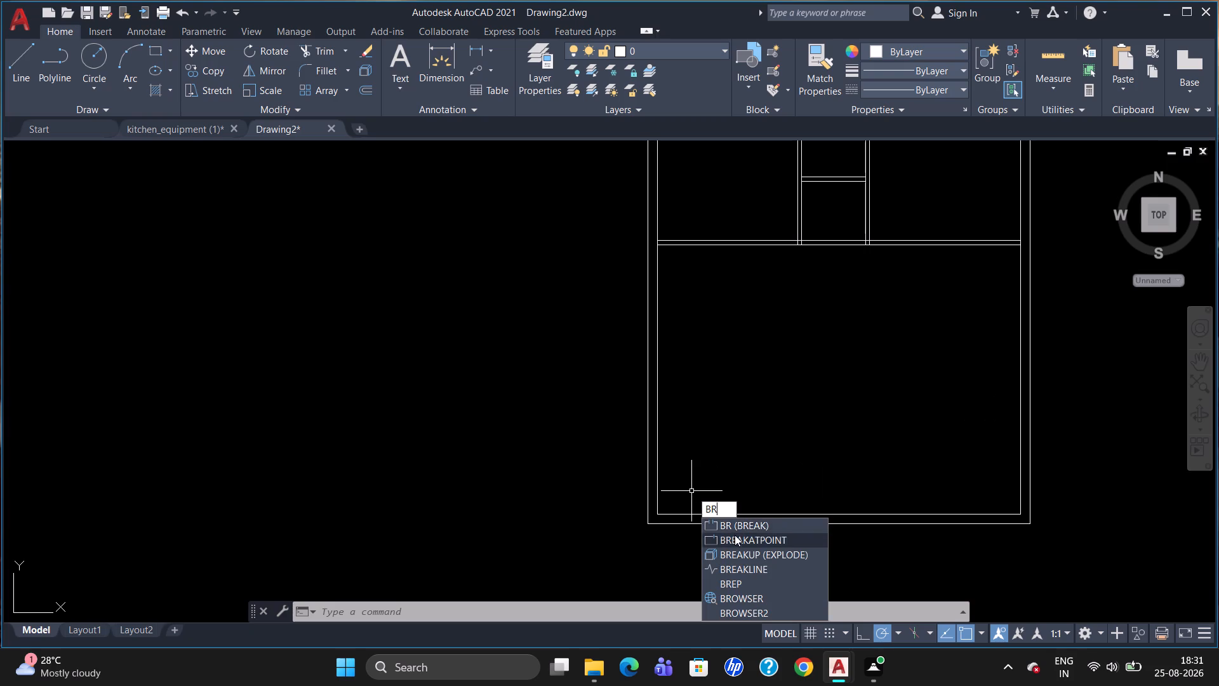
click(736, 536)
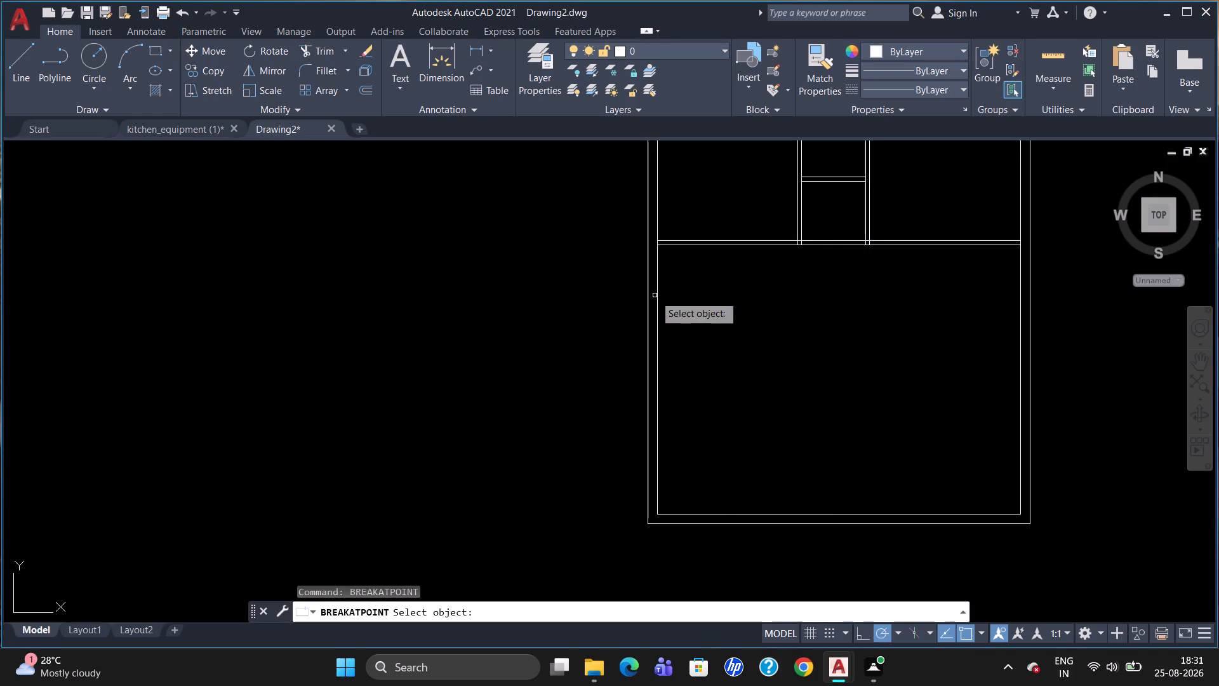
click(658, 279)
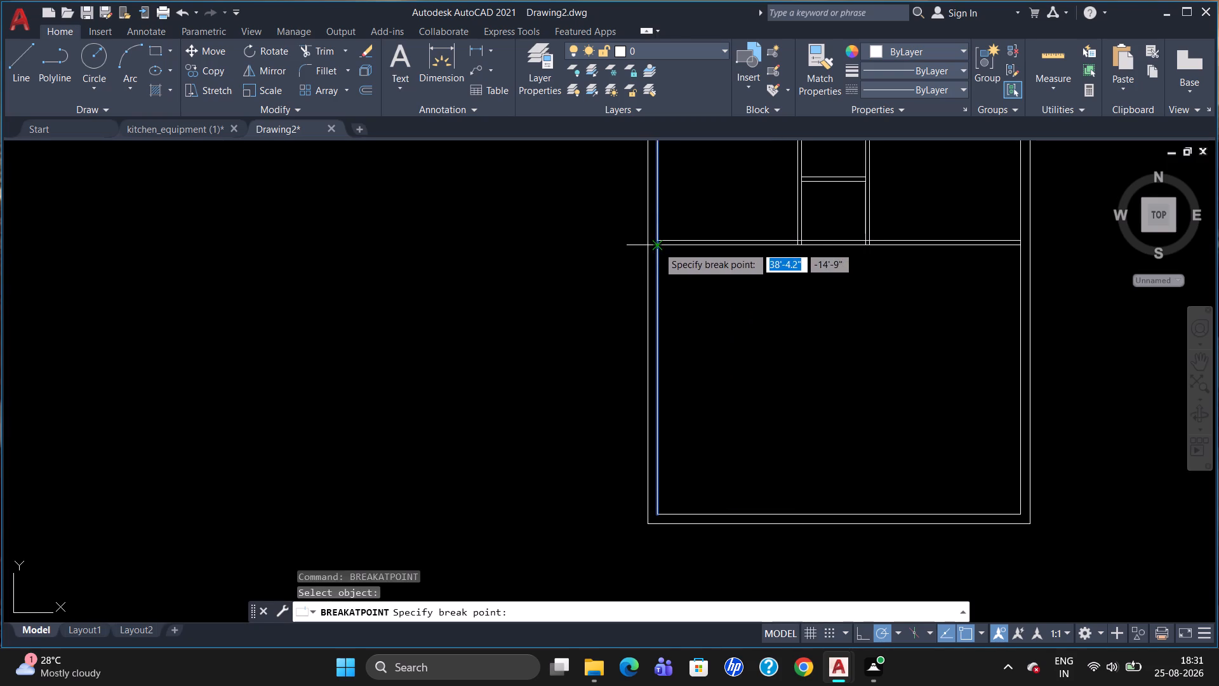
click(658, 246)
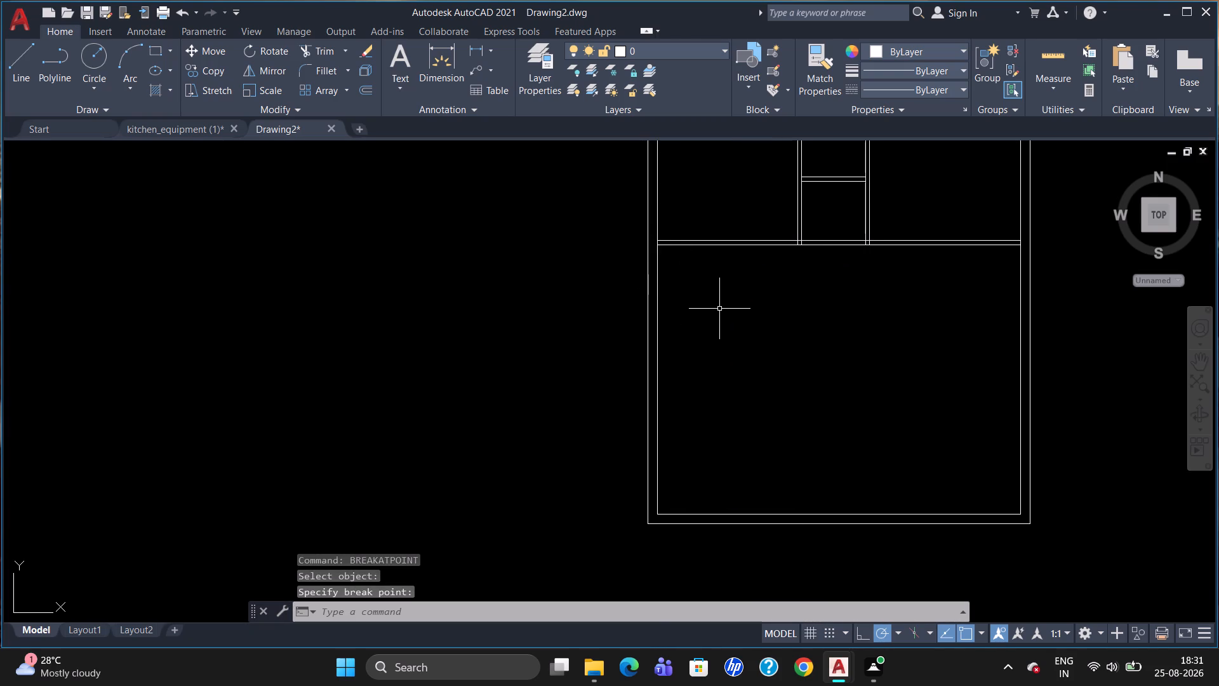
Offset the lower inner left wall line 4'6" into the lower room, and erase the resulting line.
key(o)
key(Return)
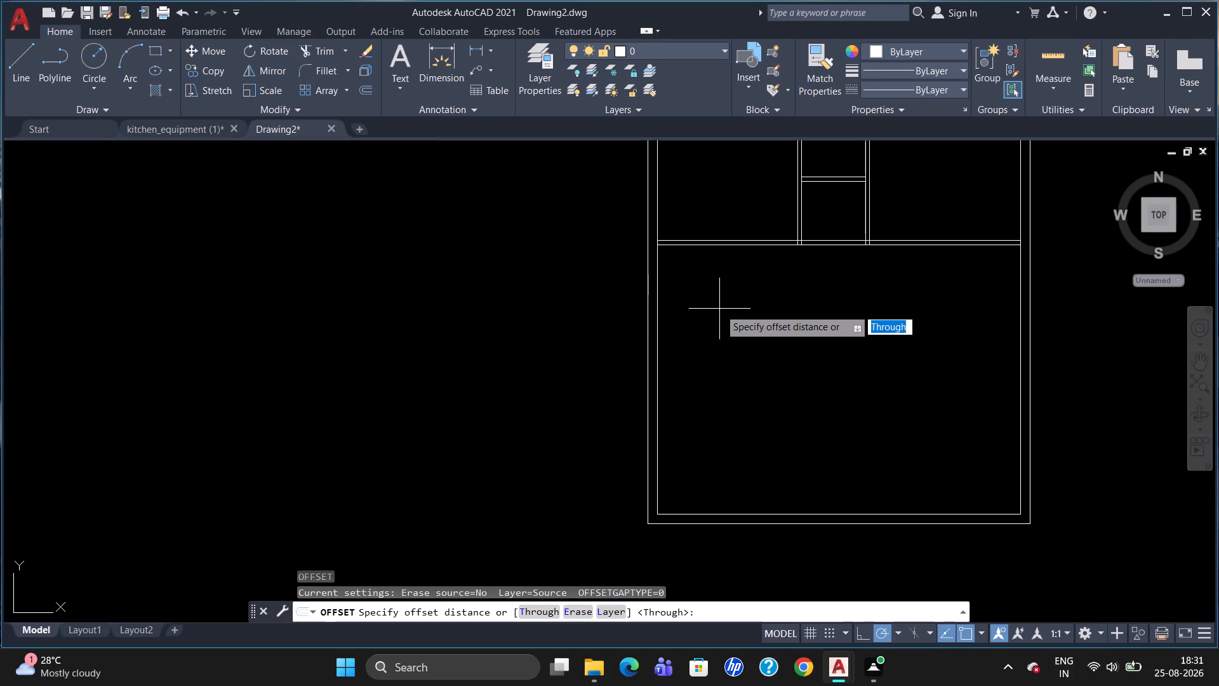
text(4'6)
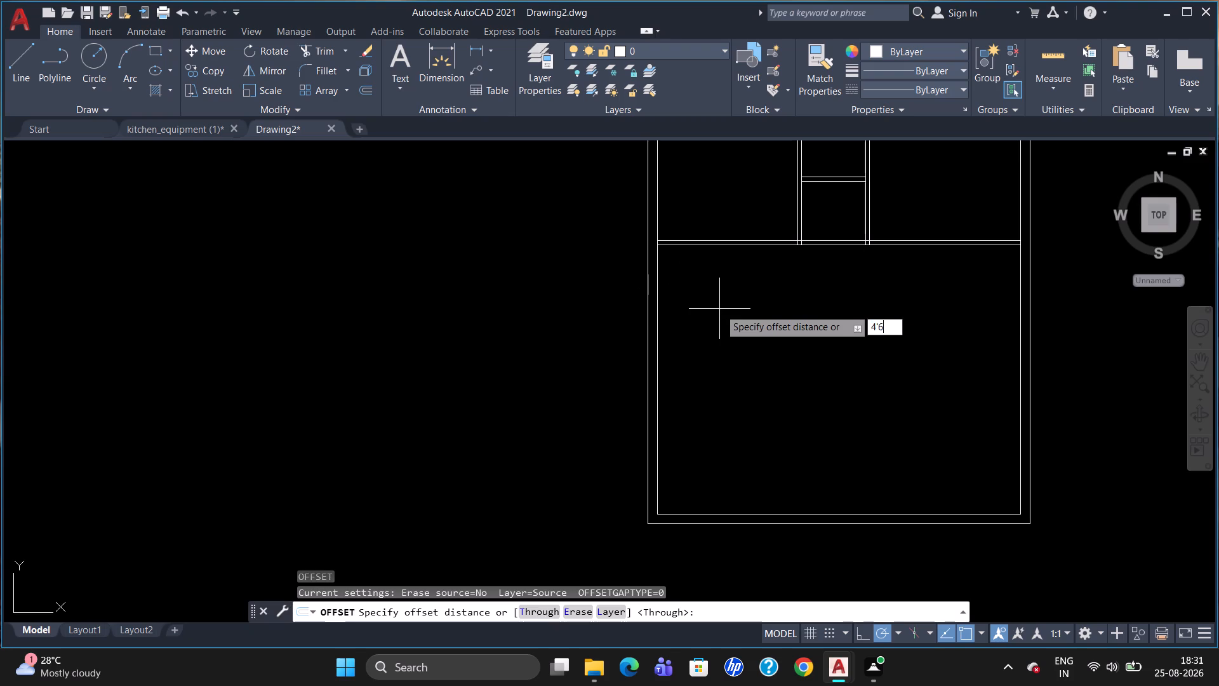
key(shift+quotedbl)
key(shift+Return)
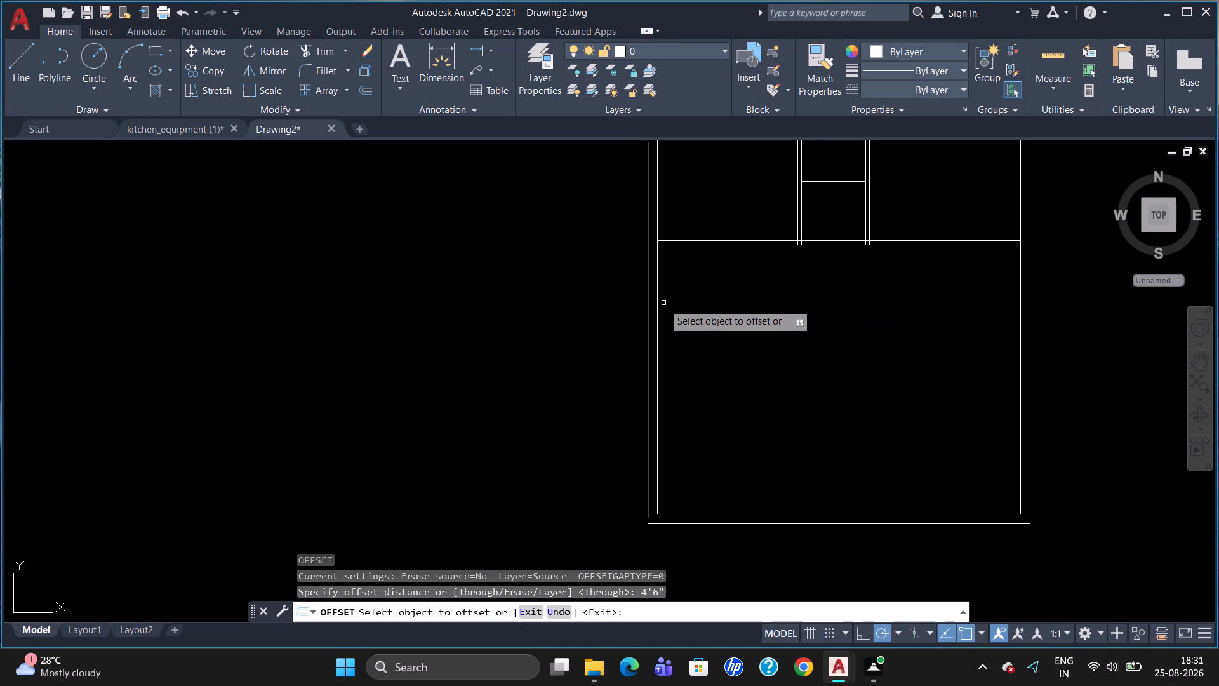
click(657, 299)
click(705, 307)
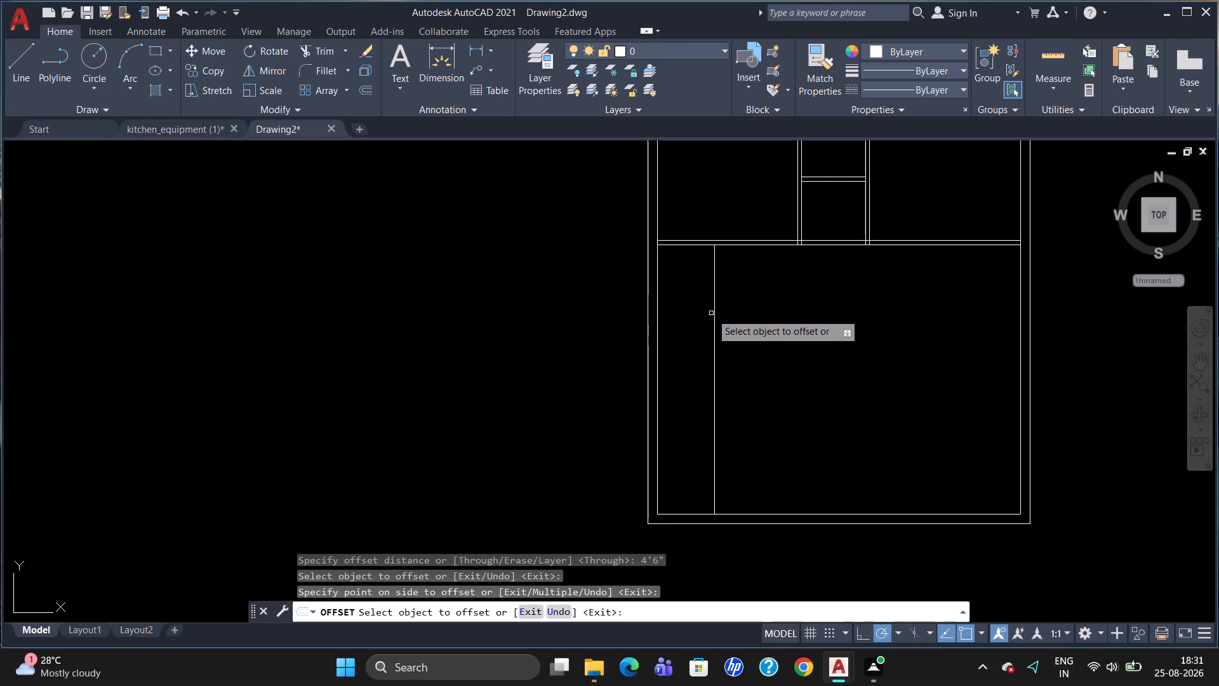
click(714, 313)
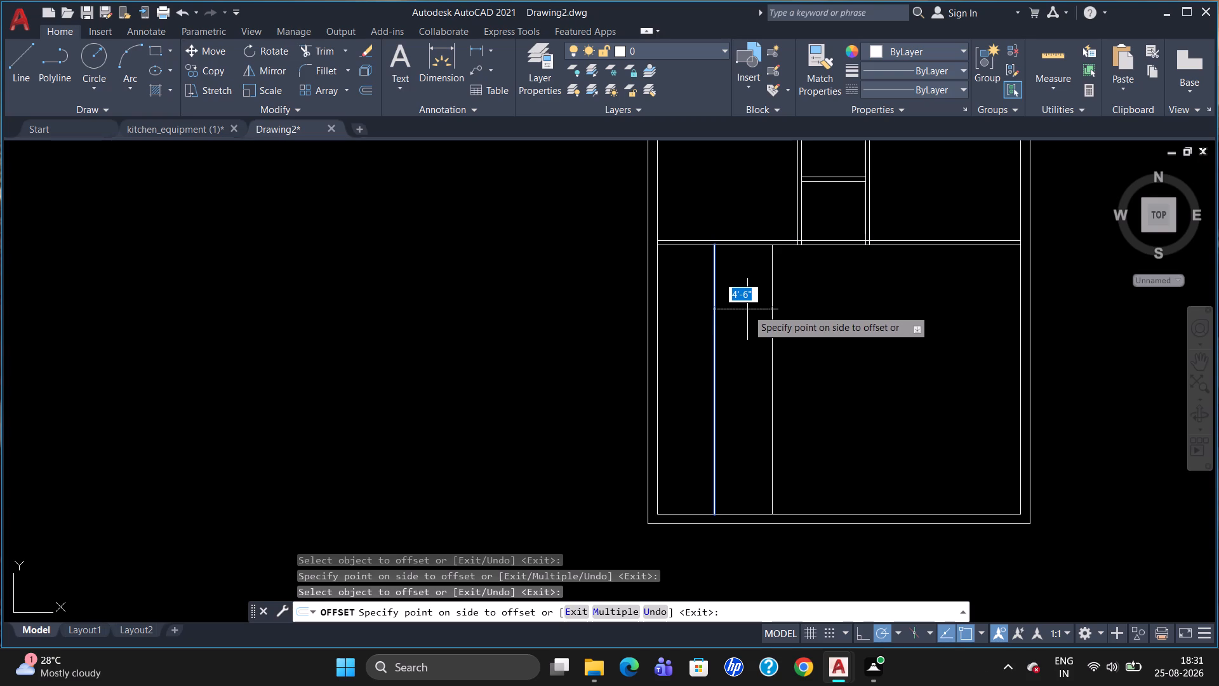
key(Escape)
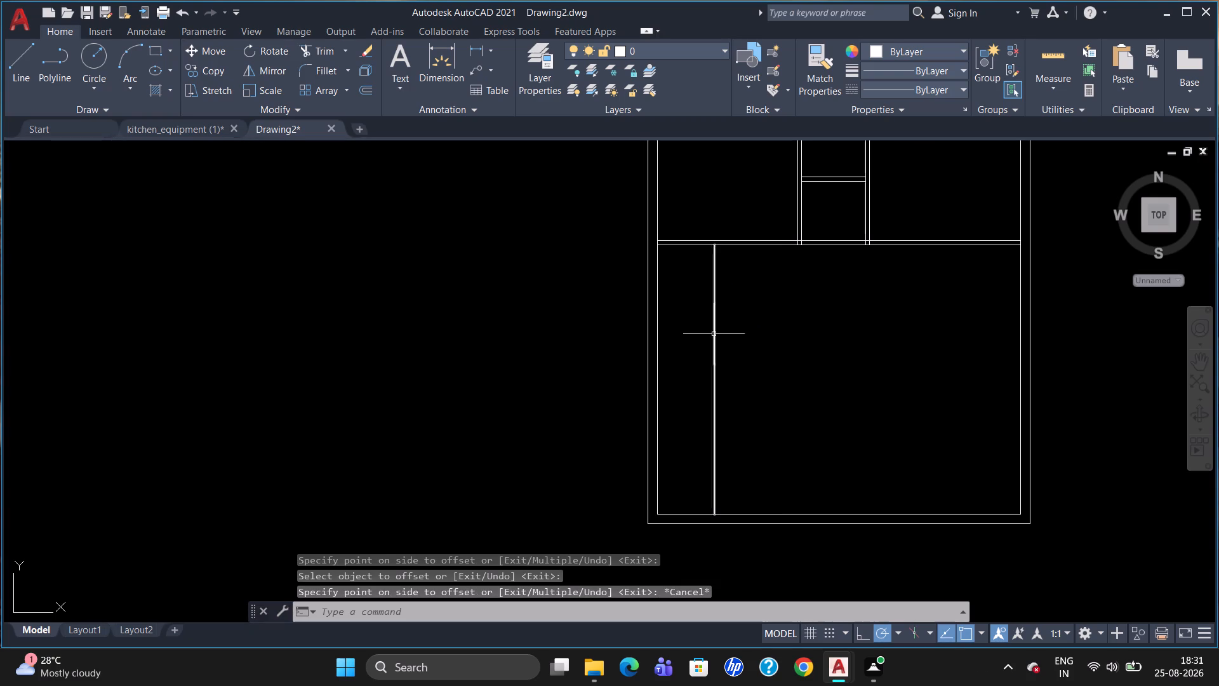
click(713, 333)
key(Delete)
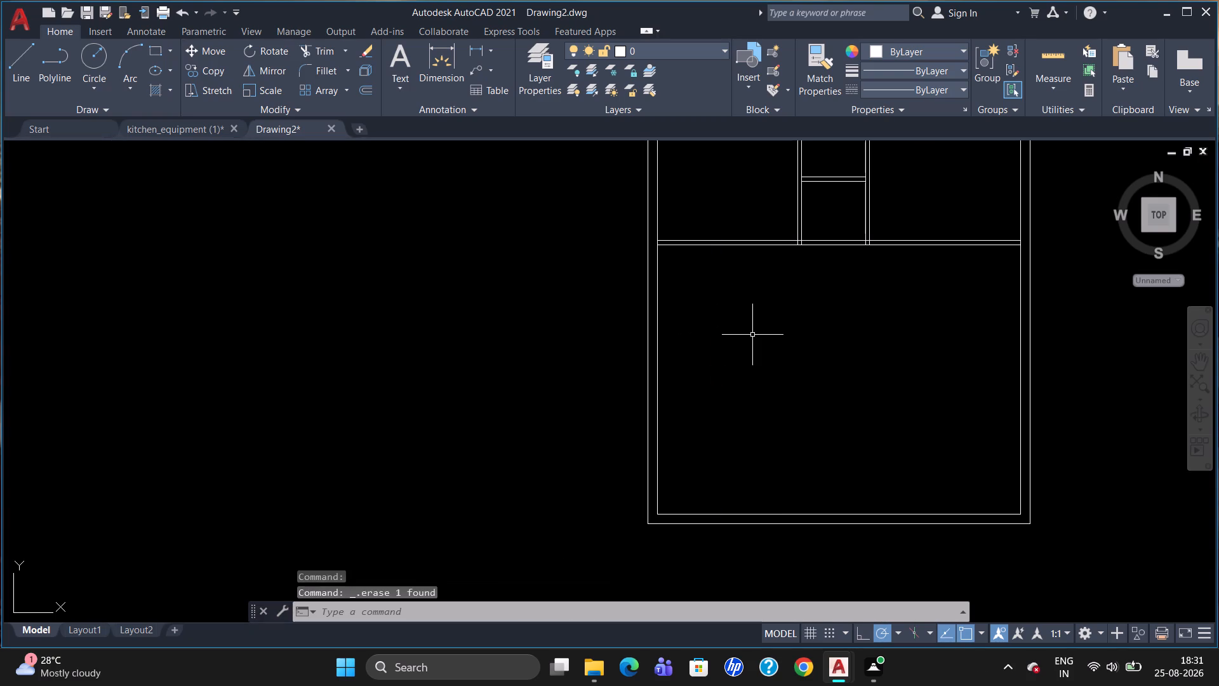
Offset the lower inner left wall line 7'6" into the room, and offset the resulting line 4" further right to form a vertical partition.
key(o)
key(Return)
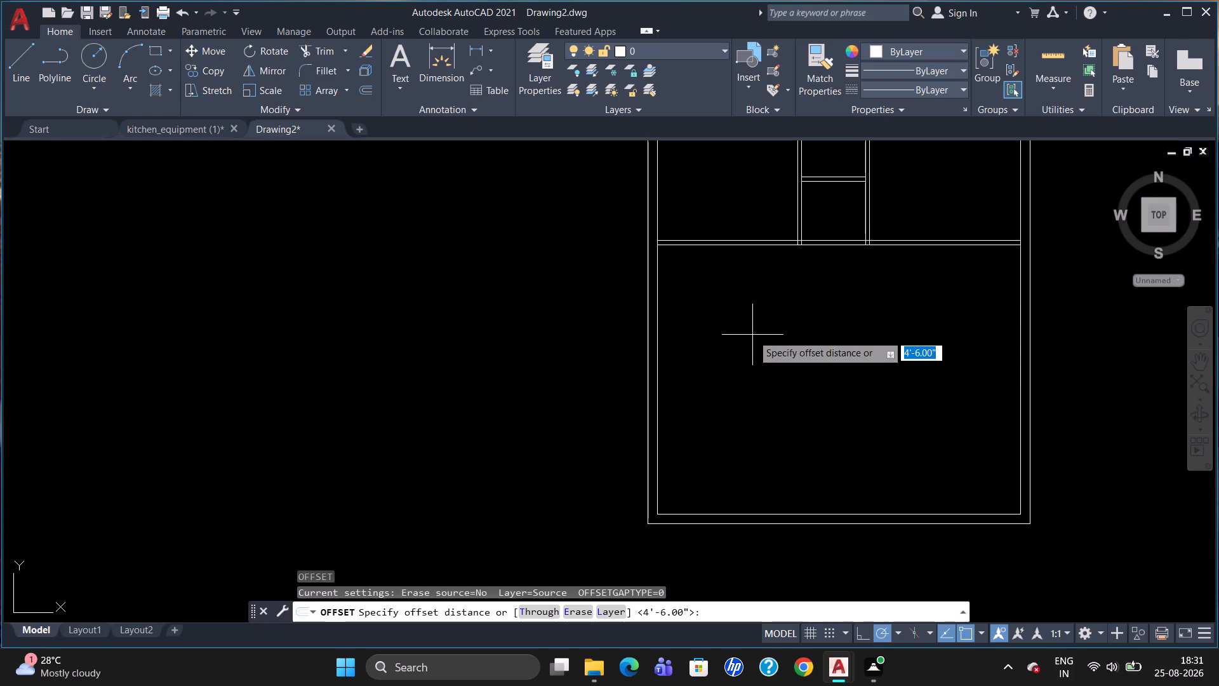
text(7'6")
key(Return)
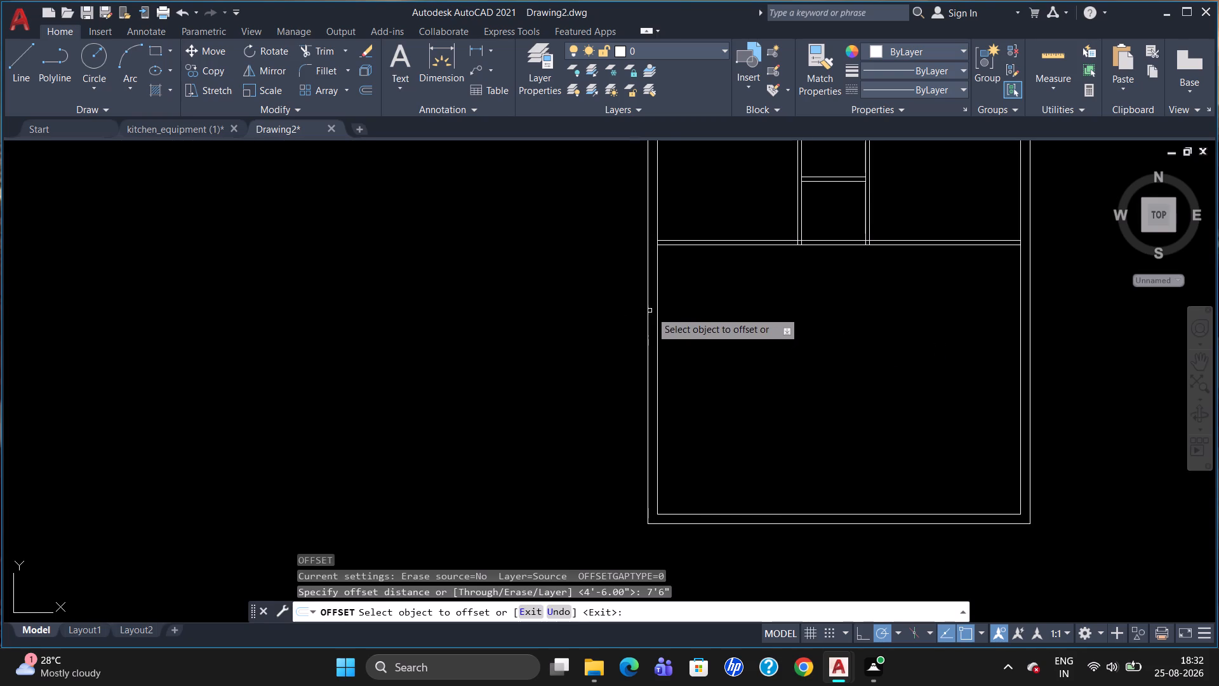
click(657, 316)
click(702, 327)
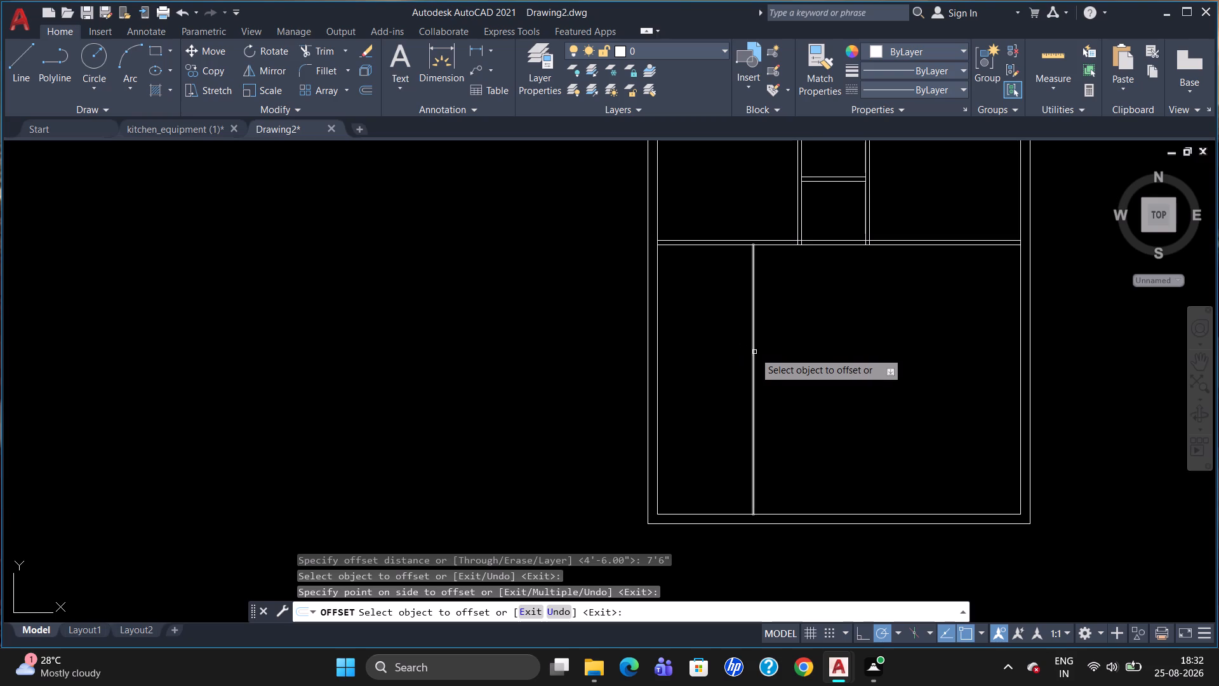
drag(752, 352, 759, 353)
text(4")
key(Return)
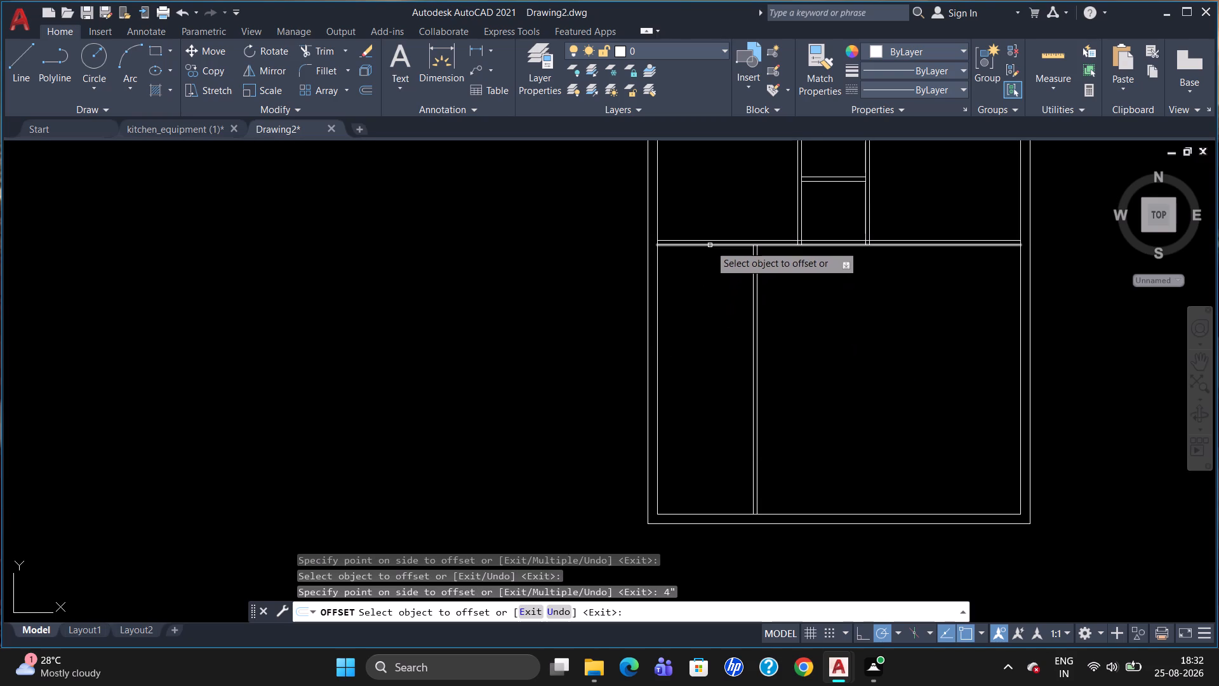
scroll(774, 260, up, 1)
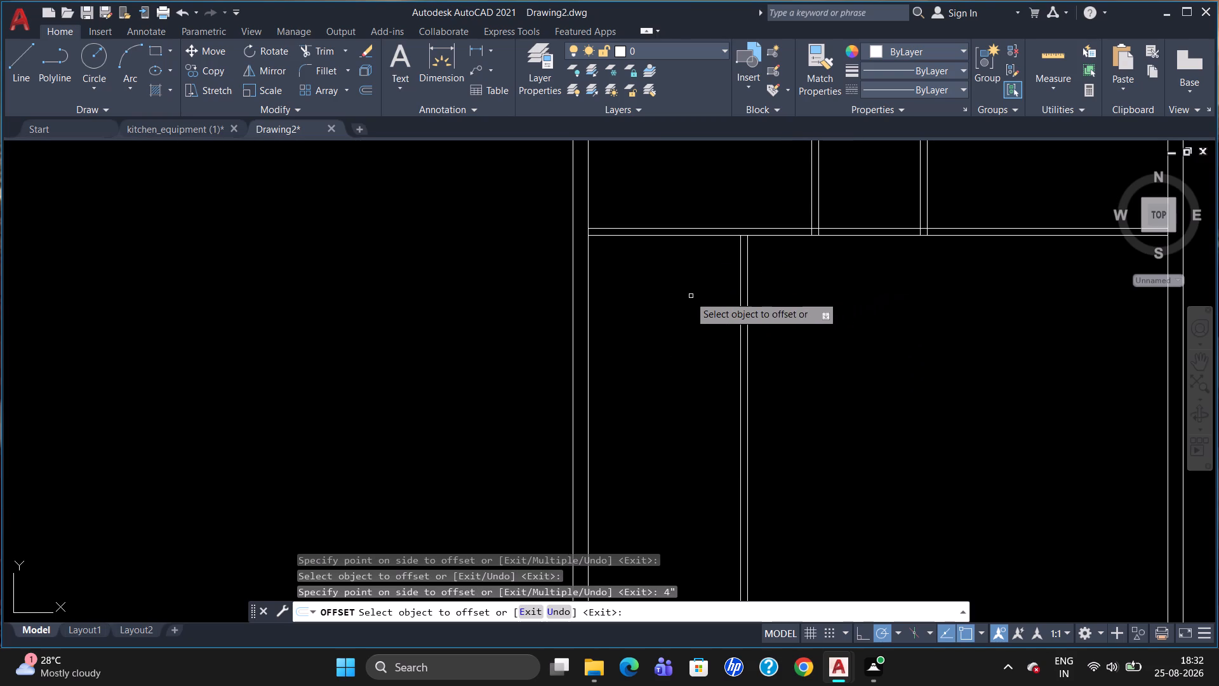
key(Escape)
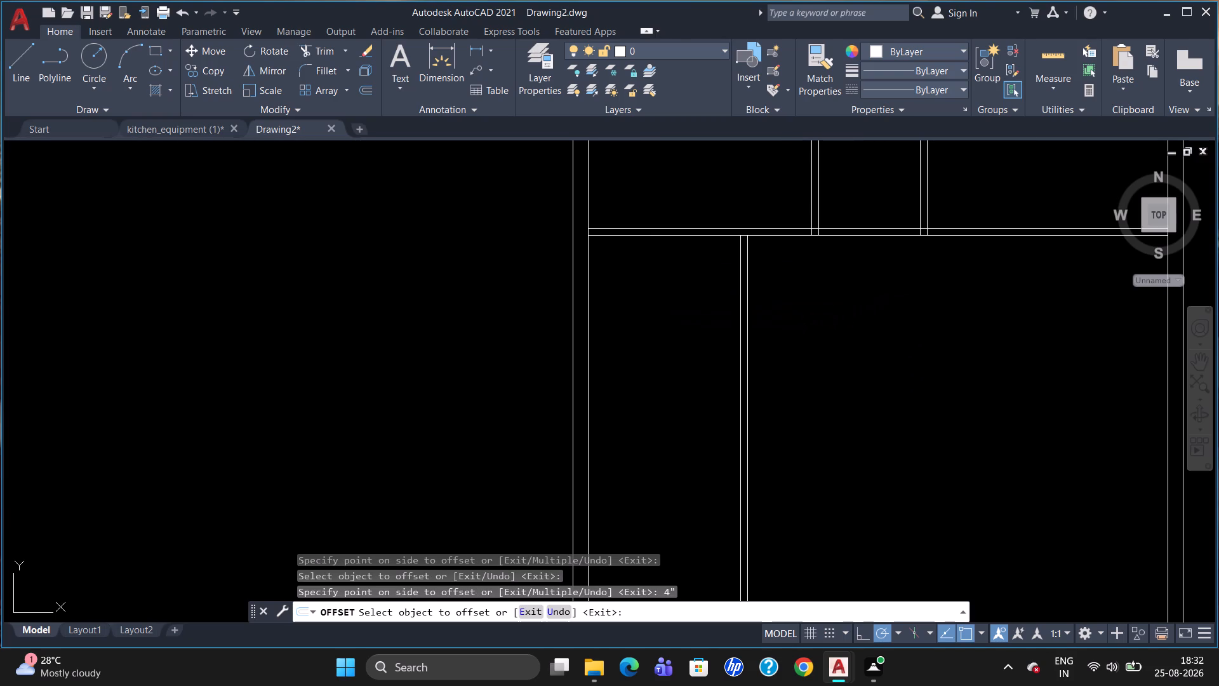
Trim the long partition's lower line between the new vertical partition's lines, and the inner left wall line between the long partition's lines.
text(TR)
key(Return)
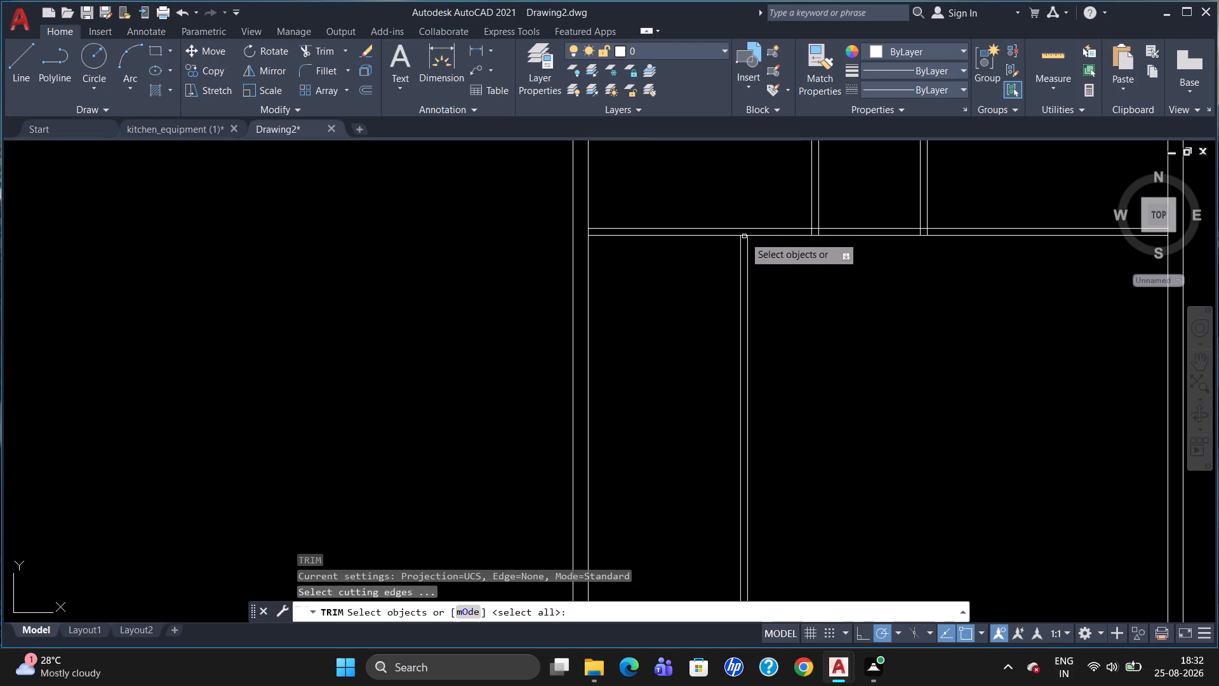
key(Return)
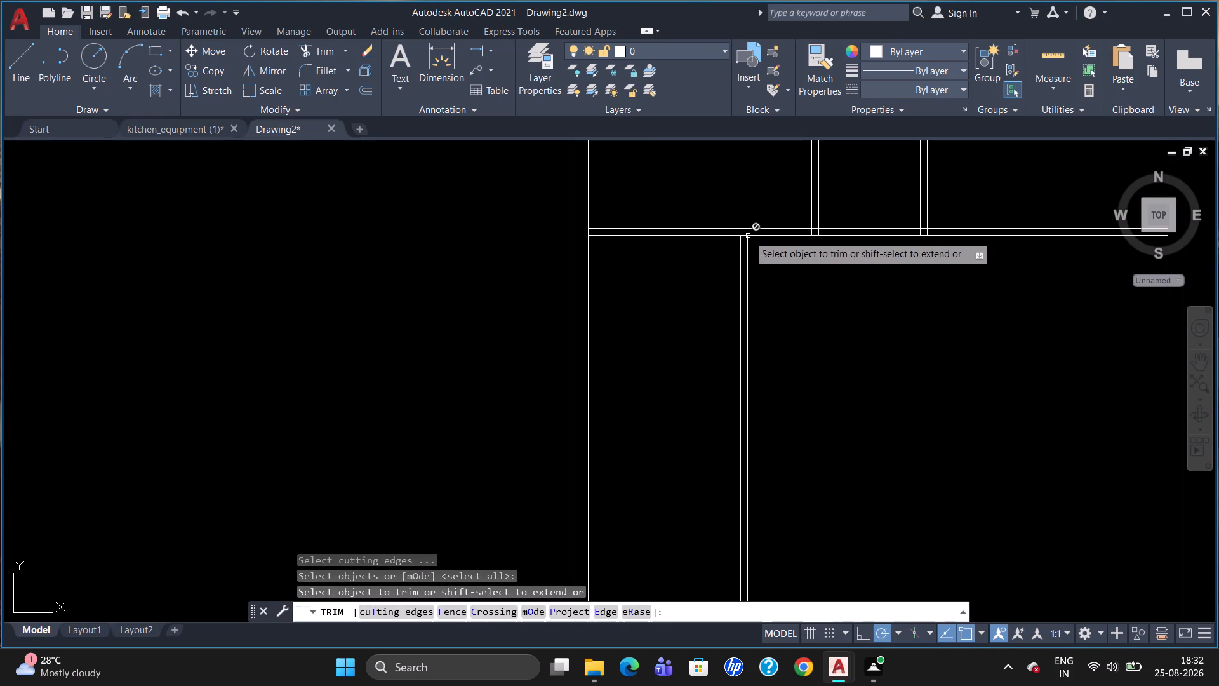
click(744, 236)
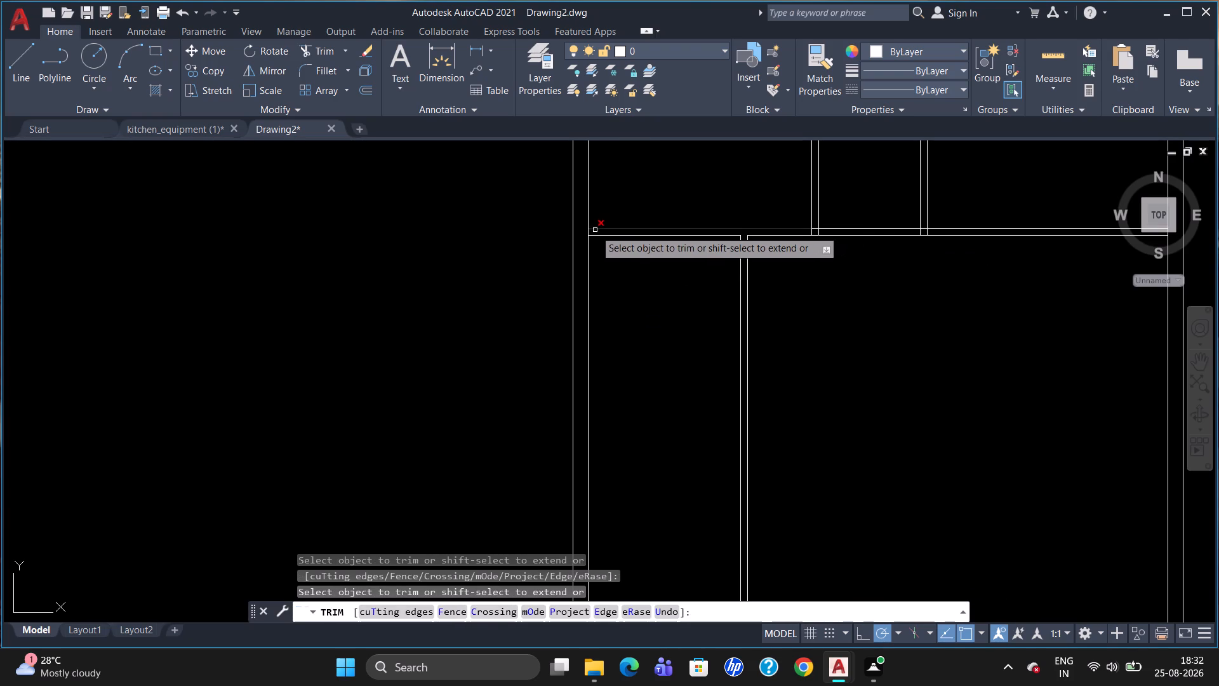
click(588, 231)
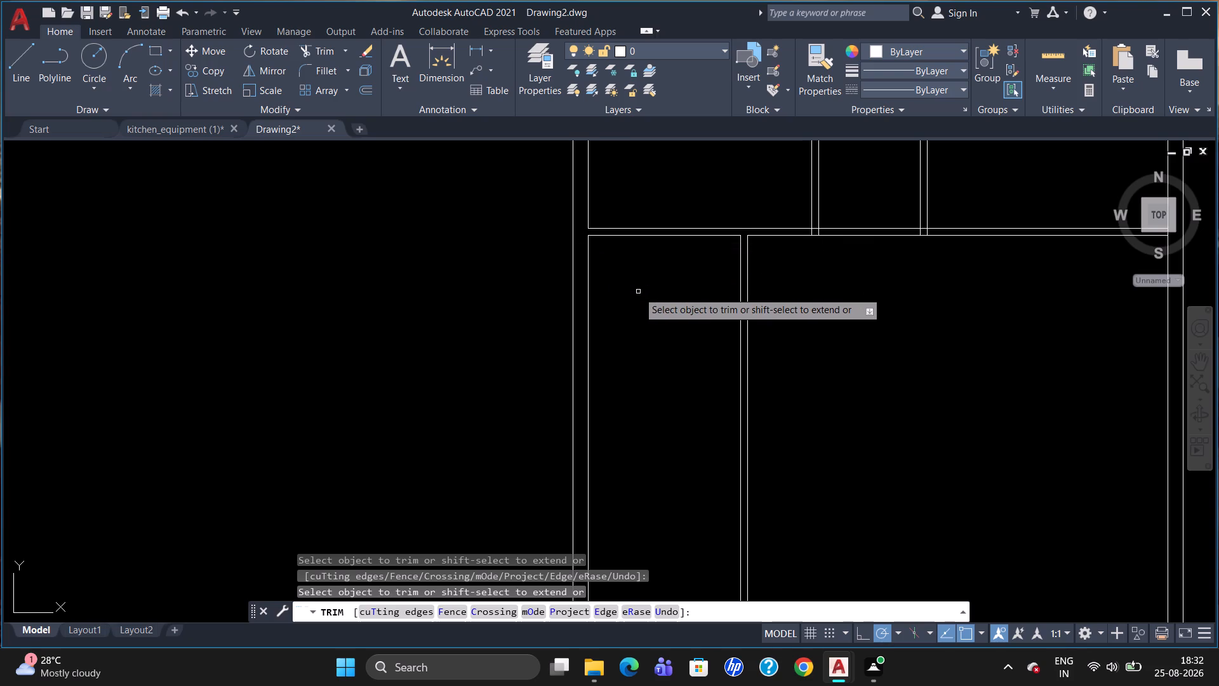
key(Escape)
Offset the lower-left room's top line 4'6" downward, and offset the resulting line 4" further down to form a short horizontal partition.
key(o)
key(Return)
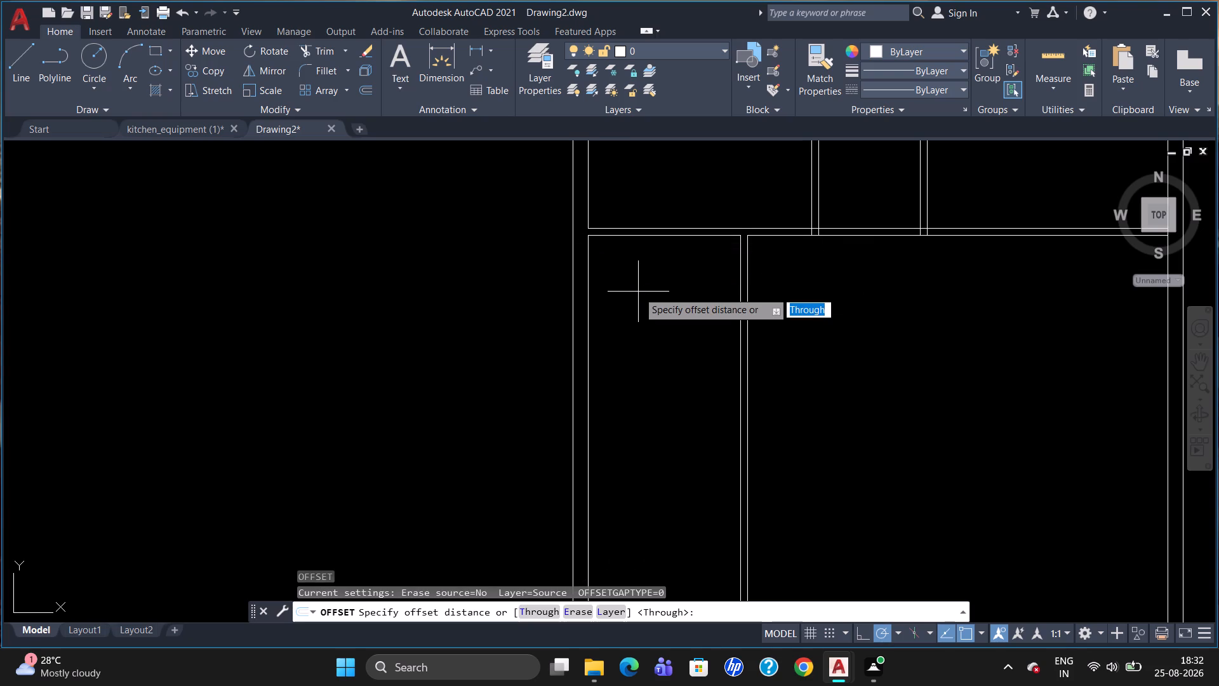
text(4'6")
key(Return)
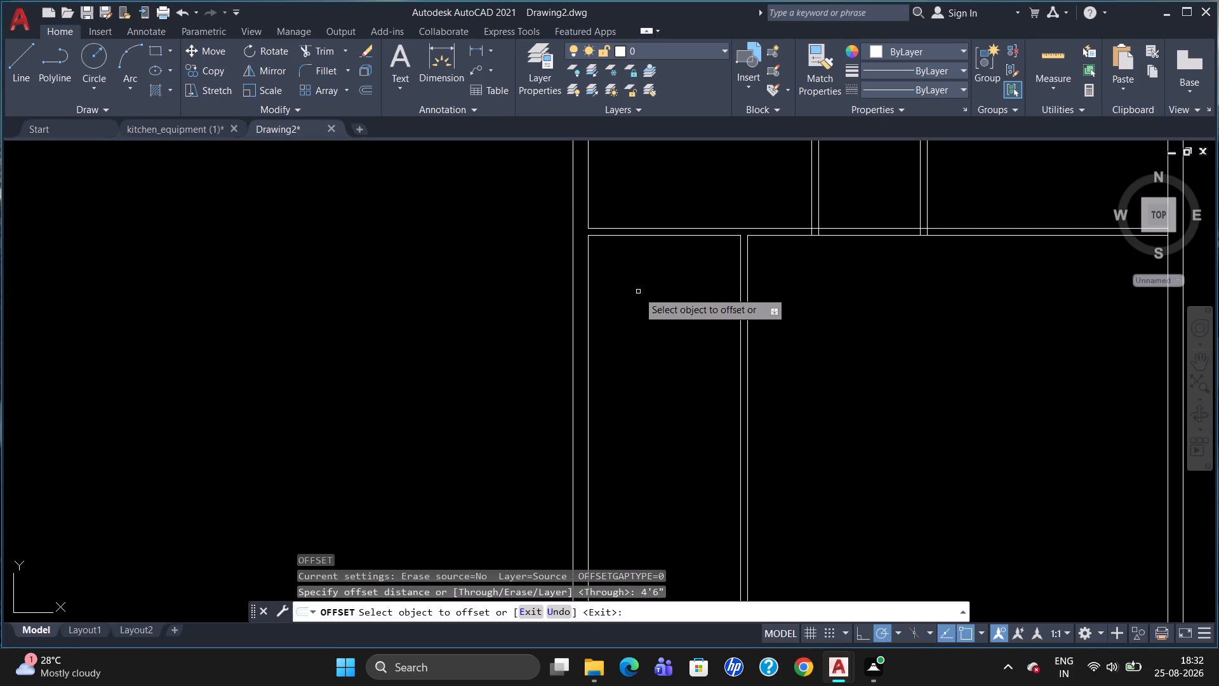
click(639, 235)
click(642, 273)
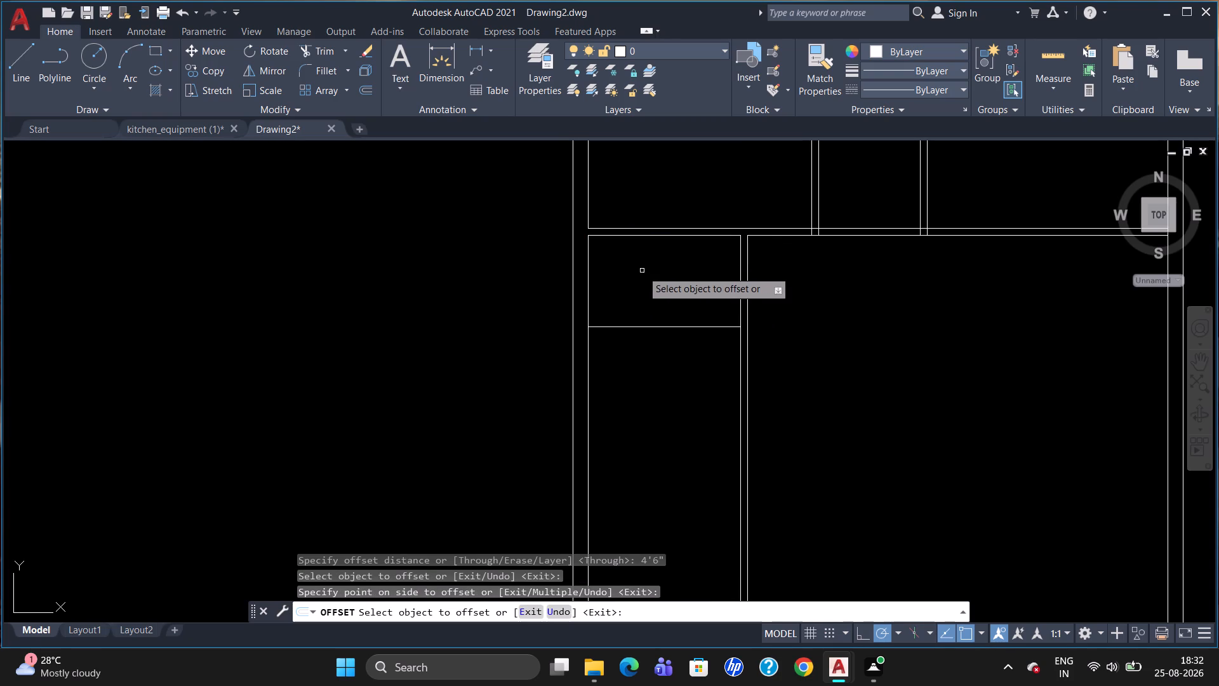
click(676, 328)
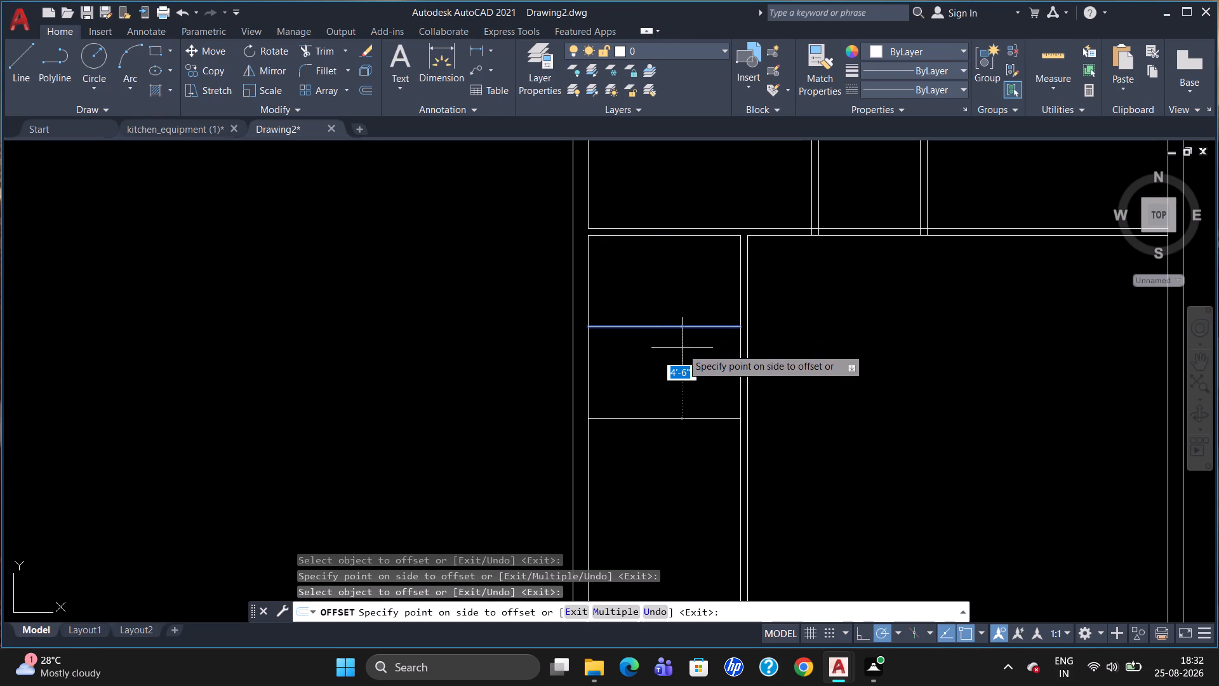
text(4")
key(shift+Return)
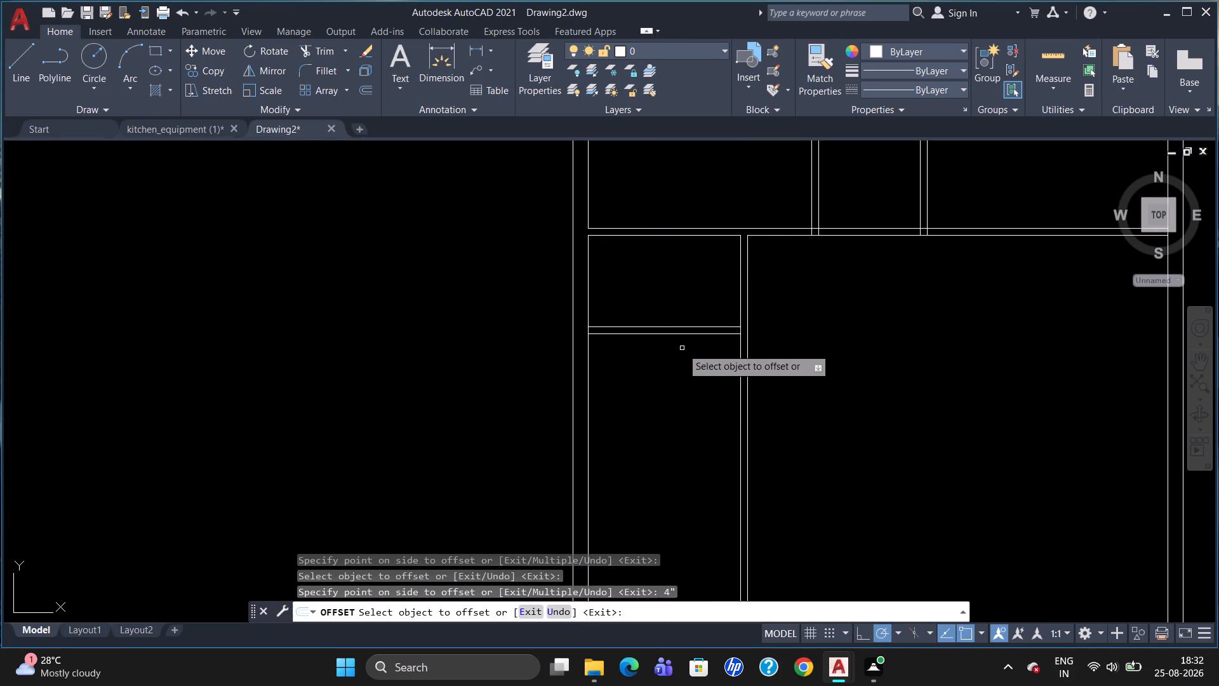
scroll(693, 340, down, 1)
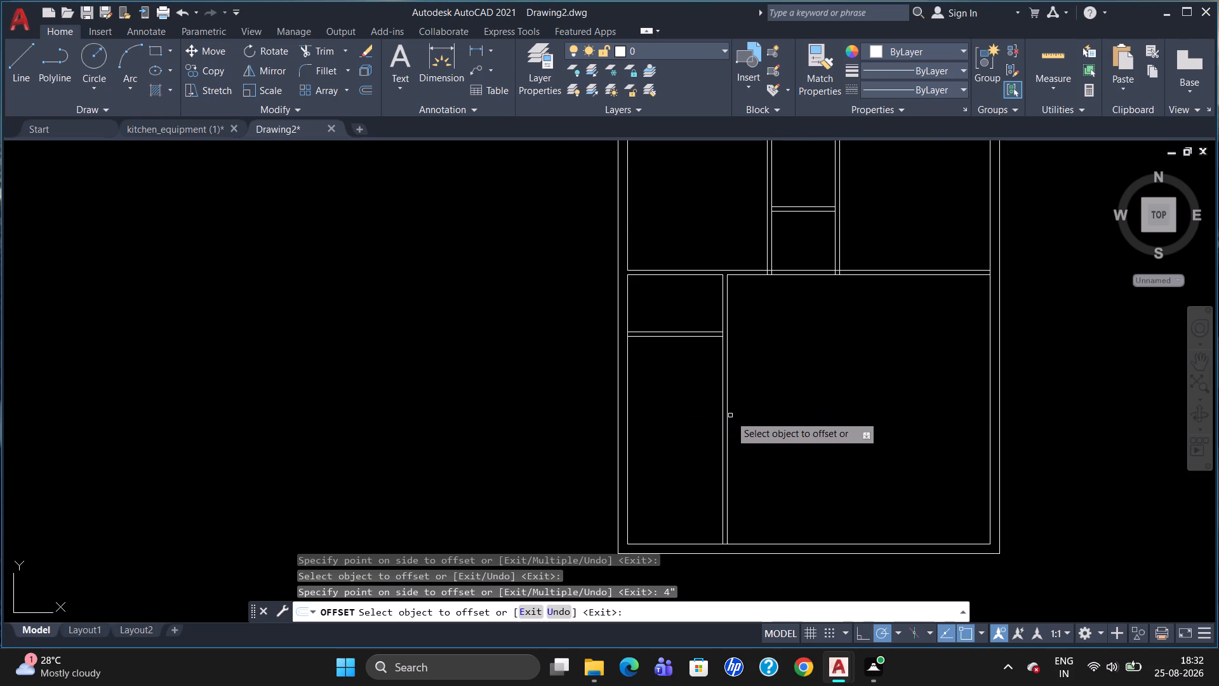
key(Escape)
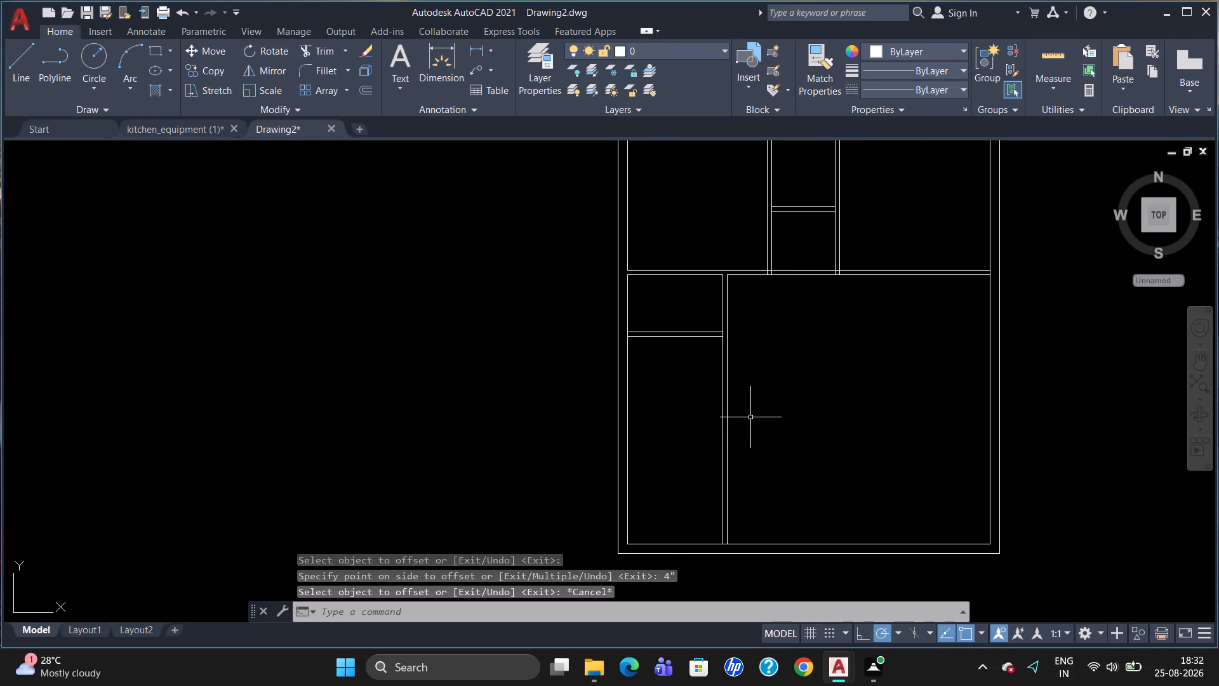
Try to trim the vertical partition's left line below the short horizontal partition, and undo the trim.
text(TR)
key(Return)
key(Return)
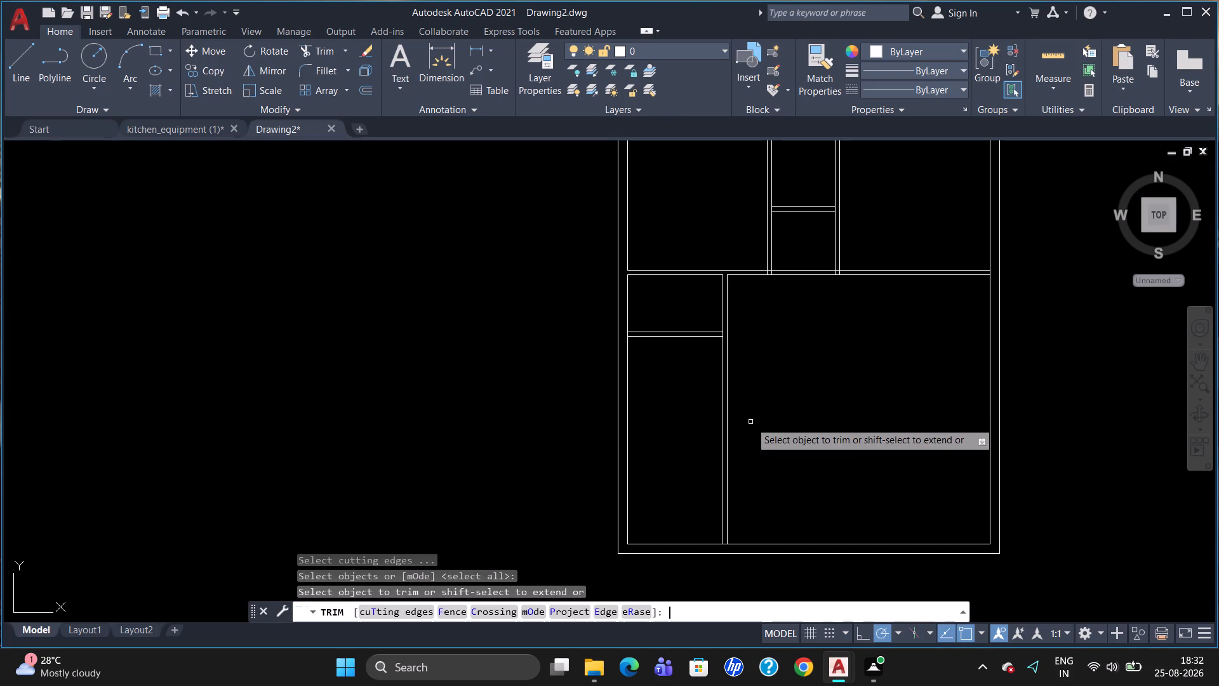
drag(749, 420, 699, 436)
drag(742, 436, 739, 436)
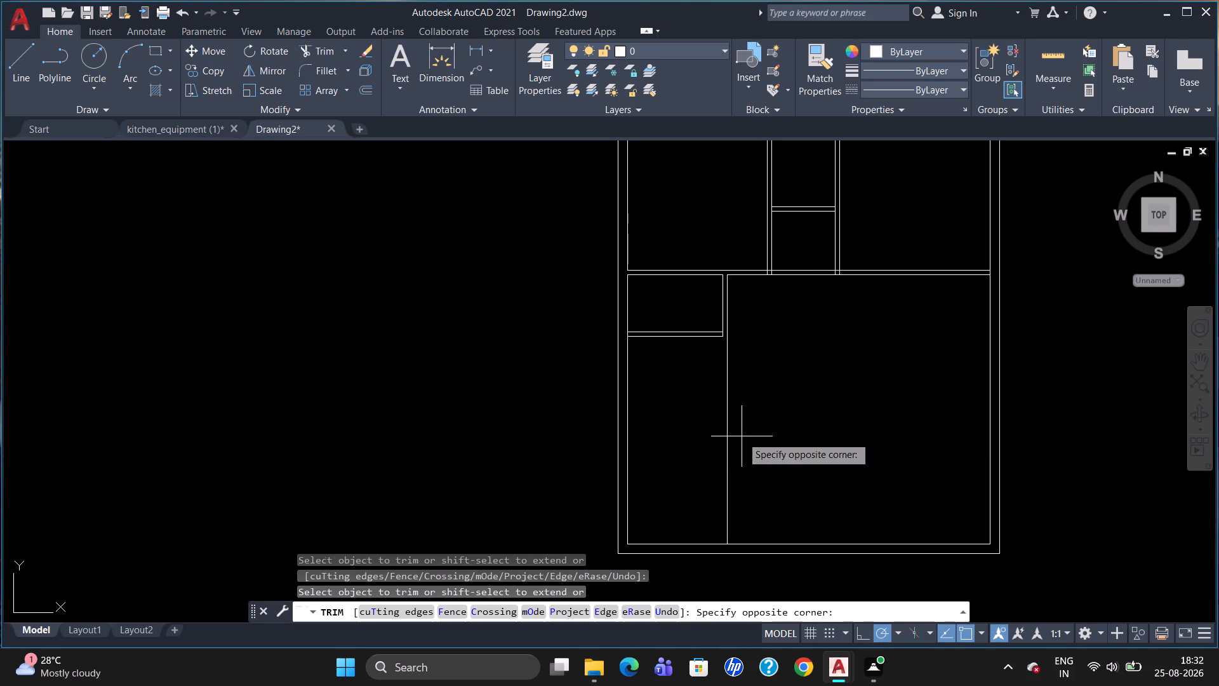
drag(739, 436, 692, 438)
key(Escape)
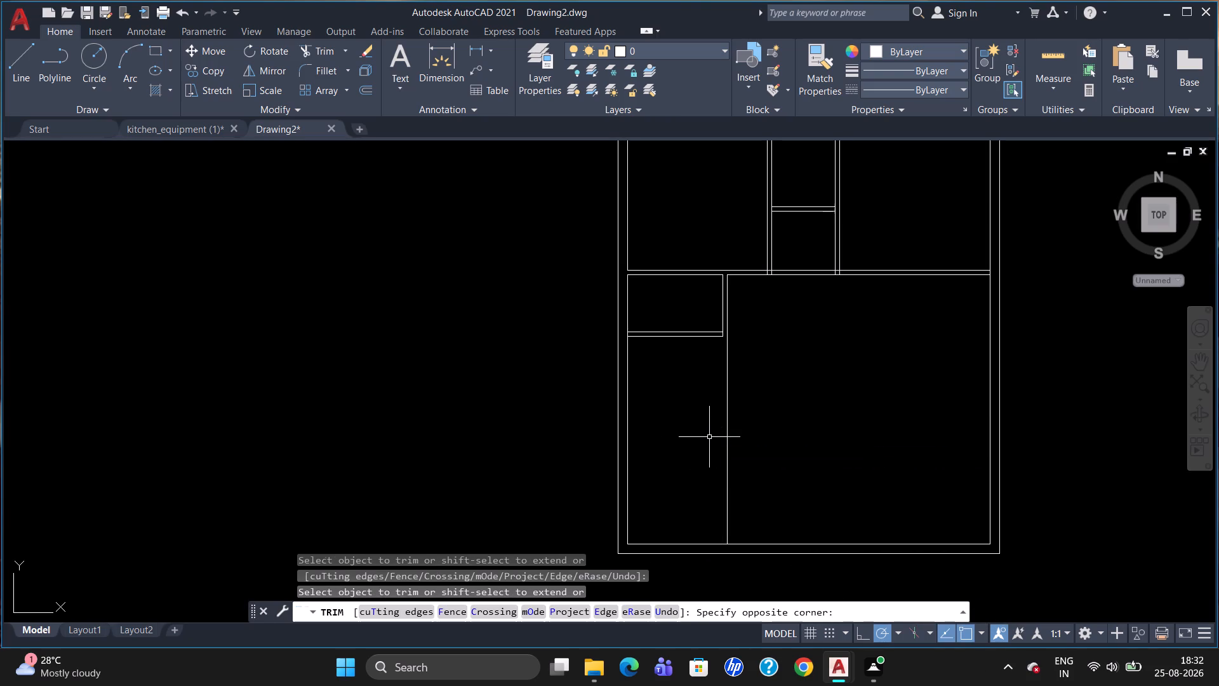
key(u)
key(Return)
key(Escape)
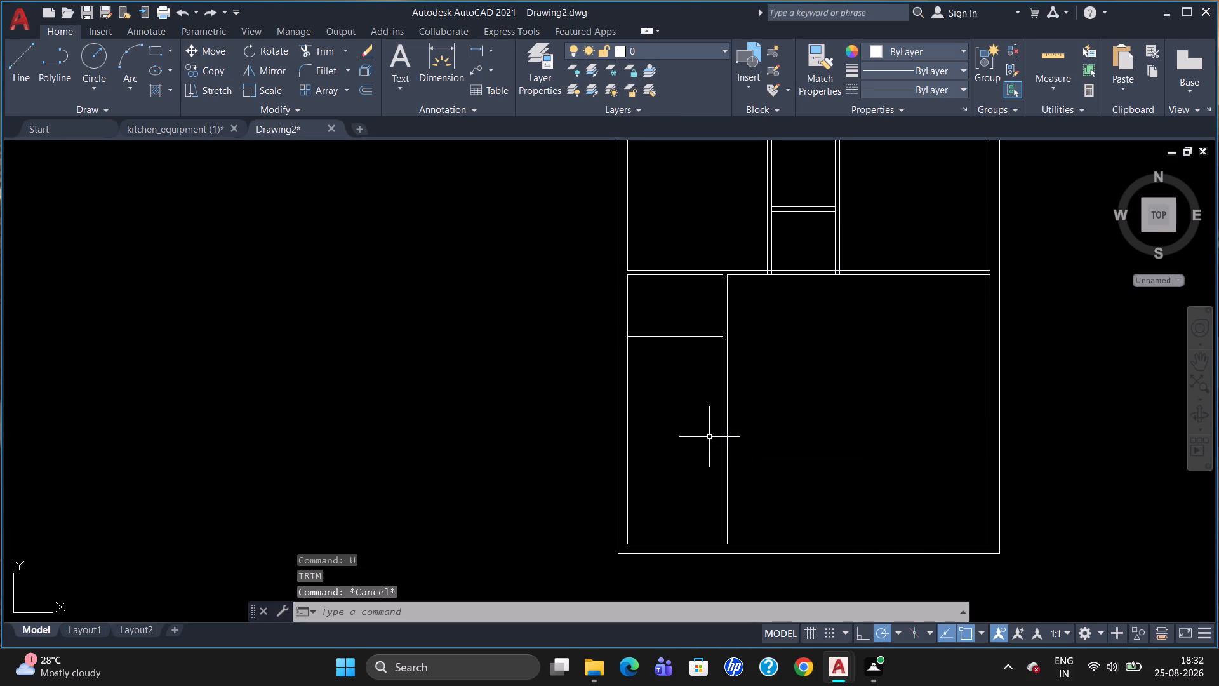
Trim the vertical partition's left line between the two lines of the short horizontal partition.
scroll(819, 362, up, 2)
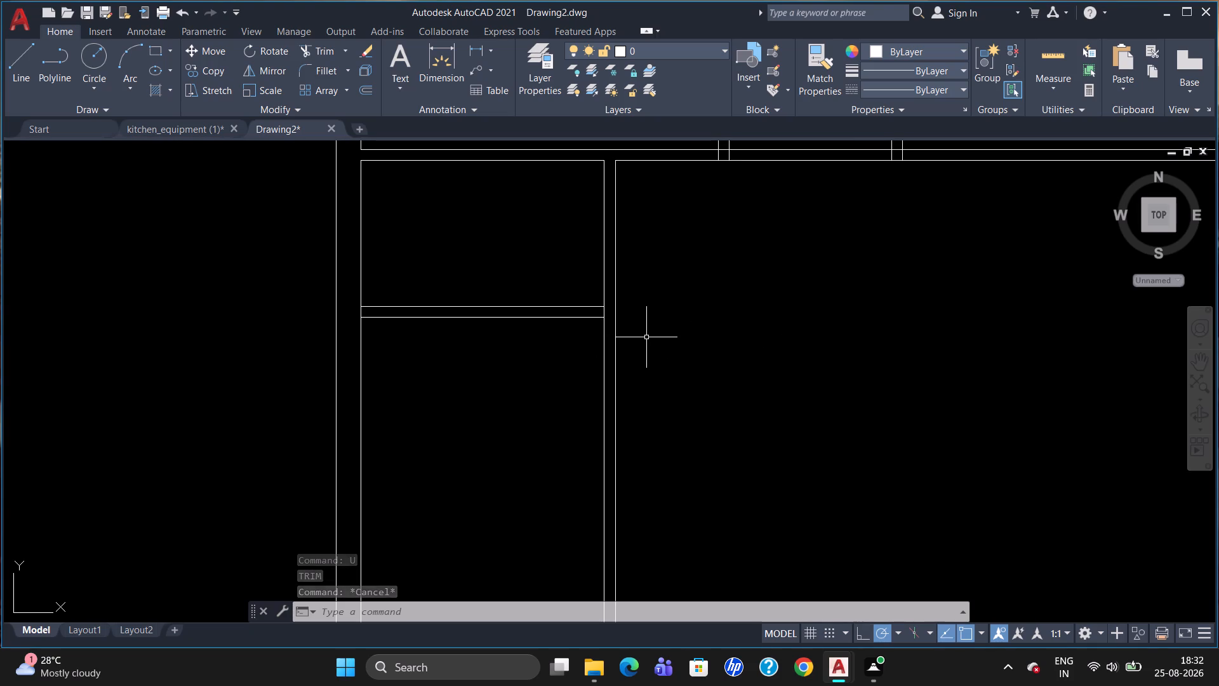
text(TR)
key(Return)
key(Return)
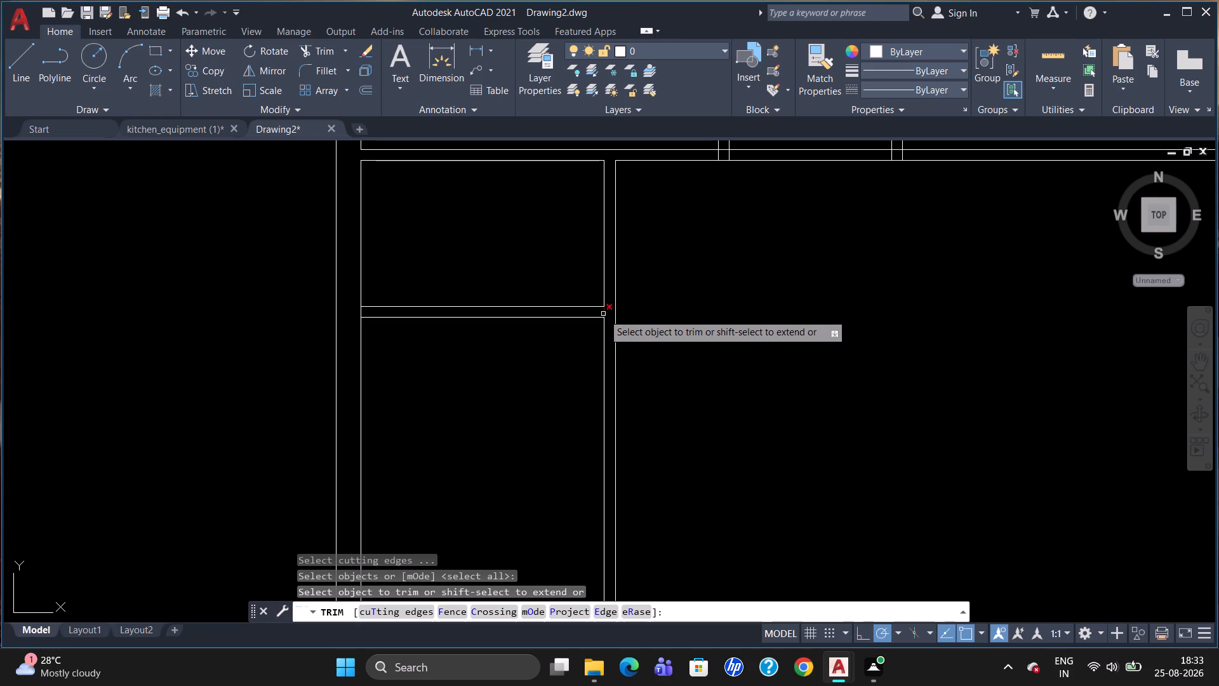
click(603, 313)
key(Escape)
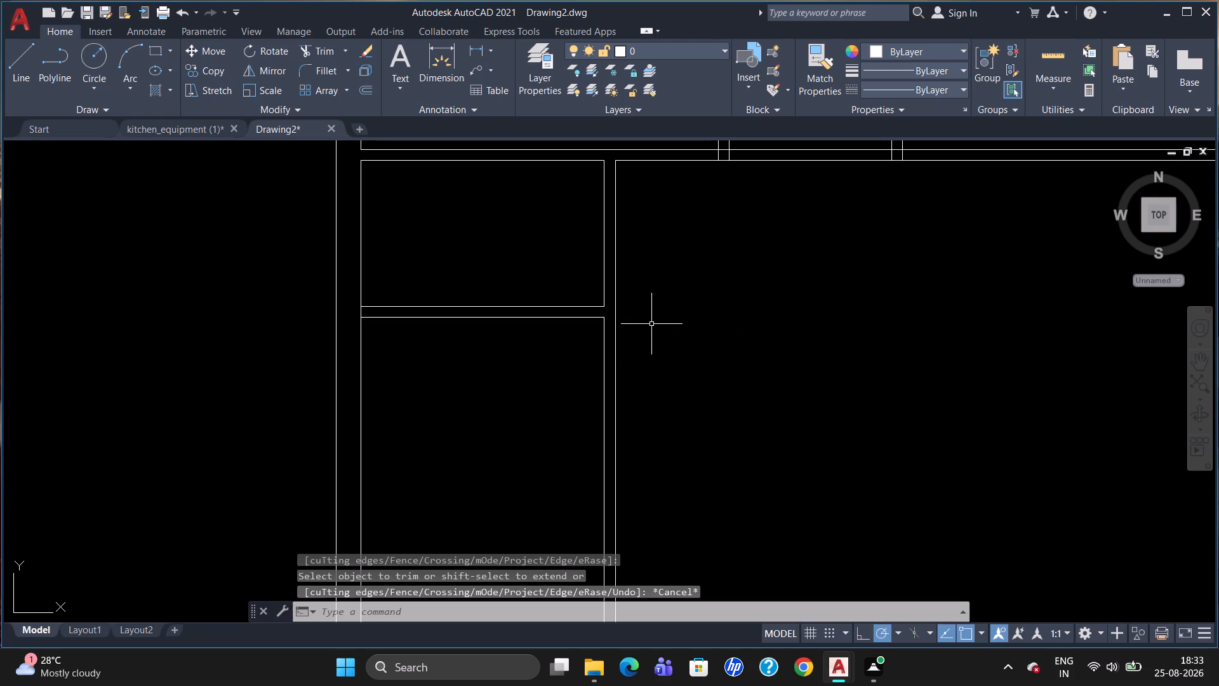
Draw a short line across the vertical partition, continuing the short horizontal partition's lower line to the vertical partition's right line.
key(l)
key(Return)
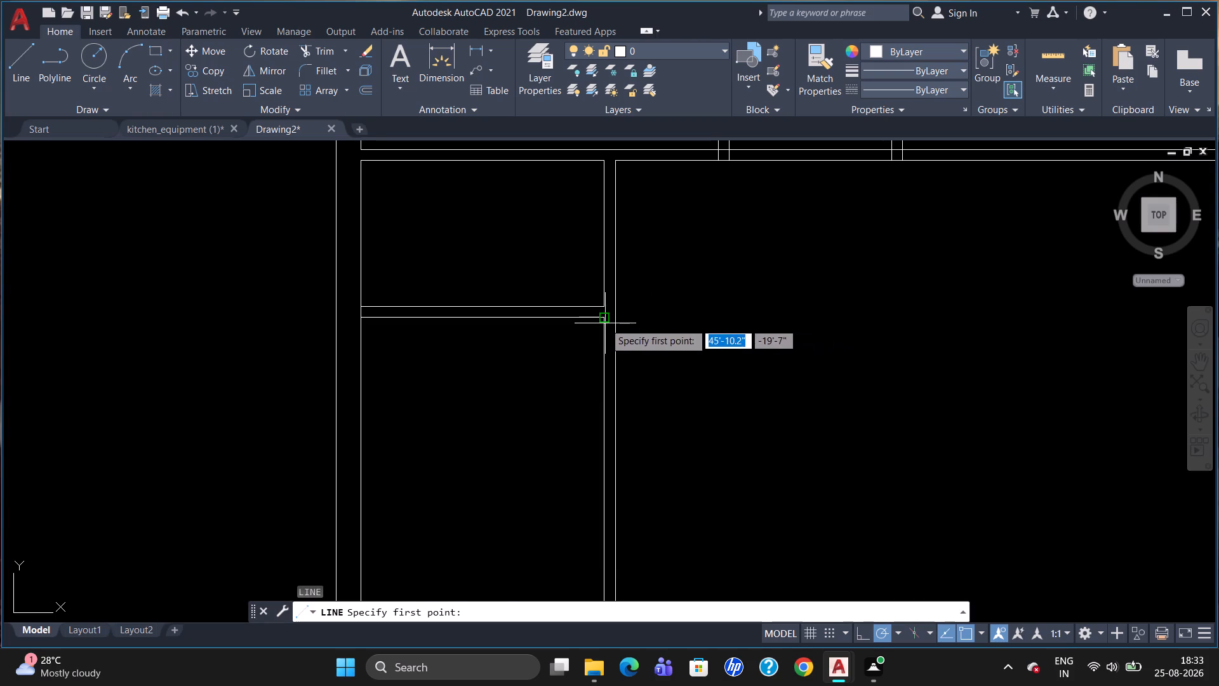
click(604, 320)
click(618, 321)
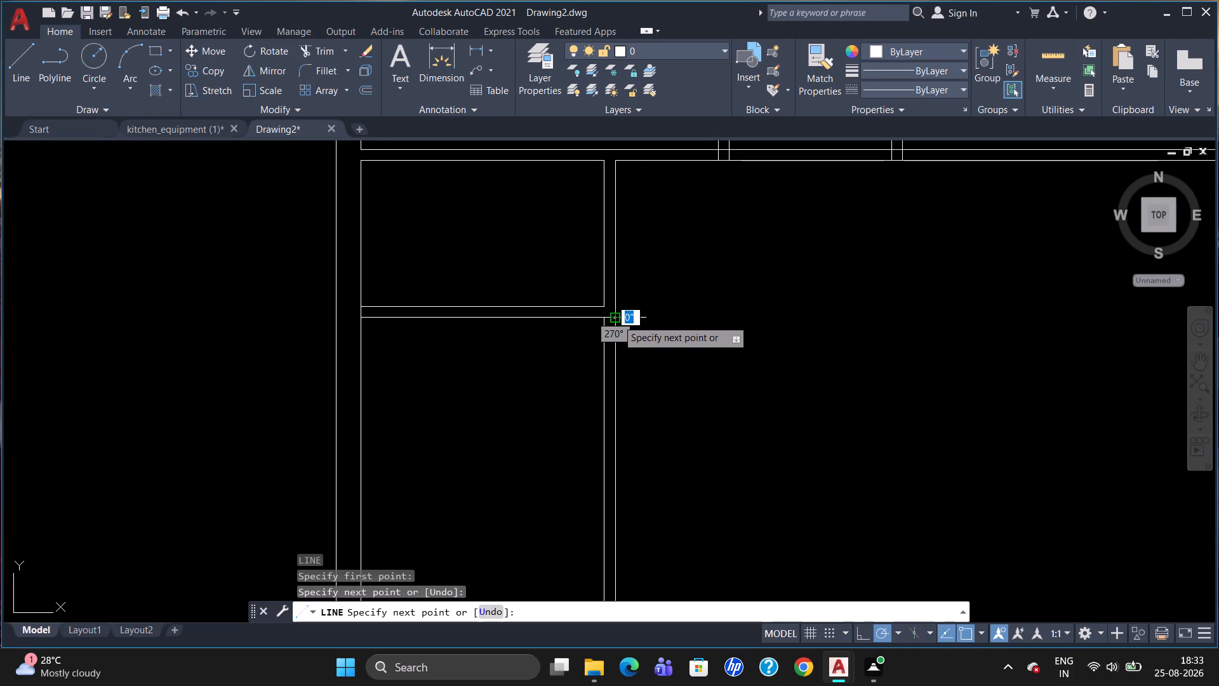
key(Escape)
Erase the vertical partition's left line segment below the short horizontal partition.
text(TR)
key(Return)
key(Return)
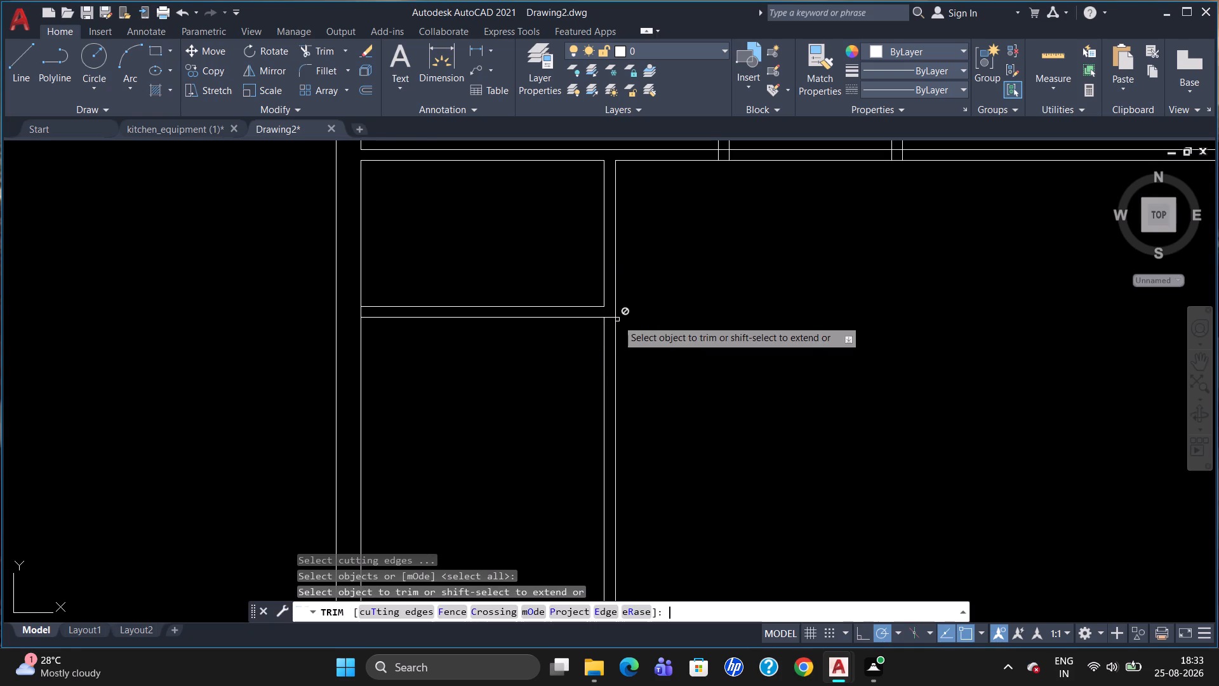
click(603, 345)
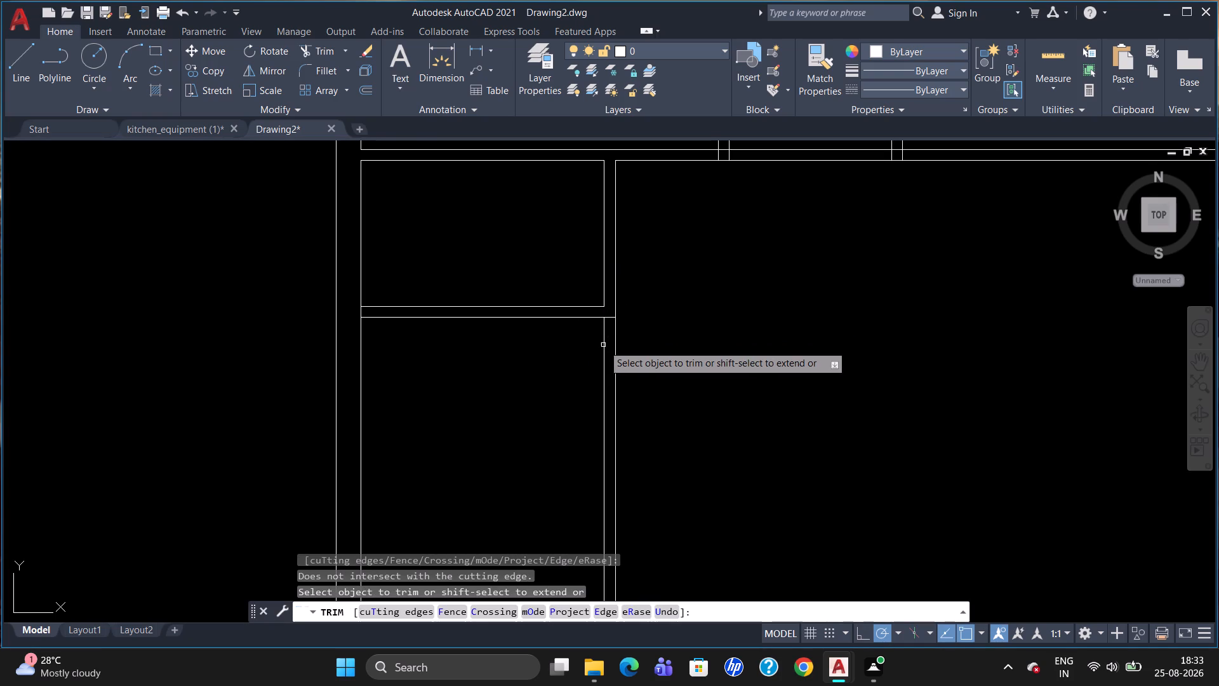
click(603, 346)
key(Return)
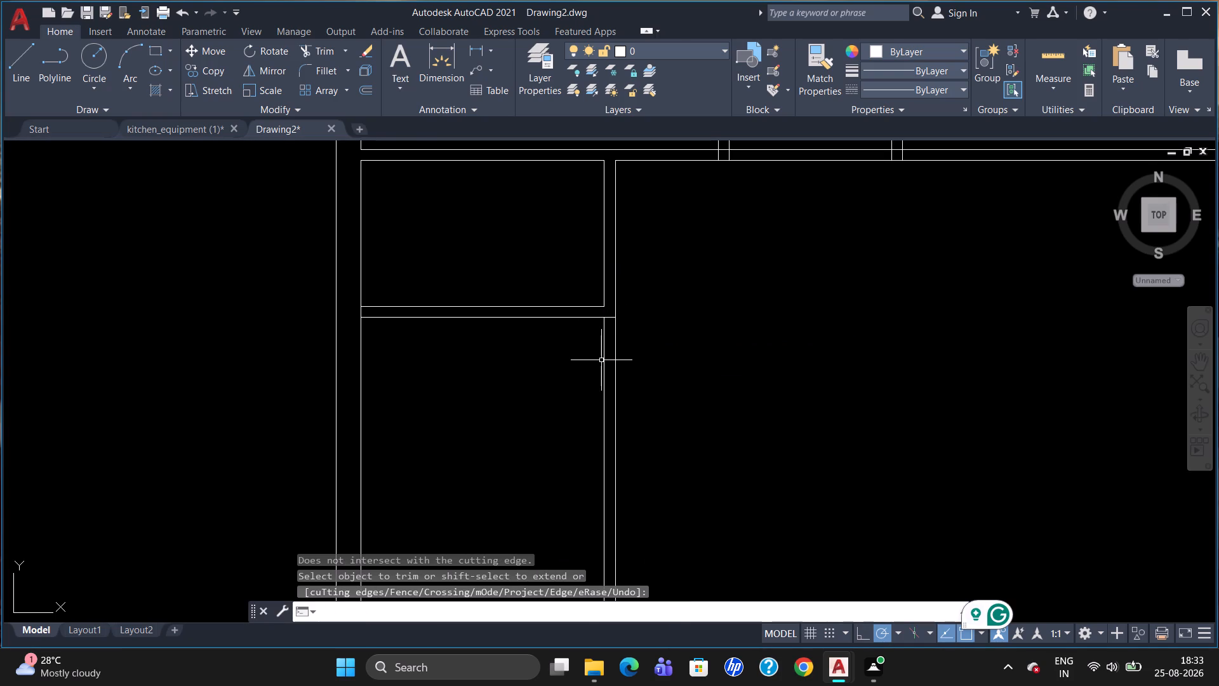
click(601, 360)
click(603, 368)
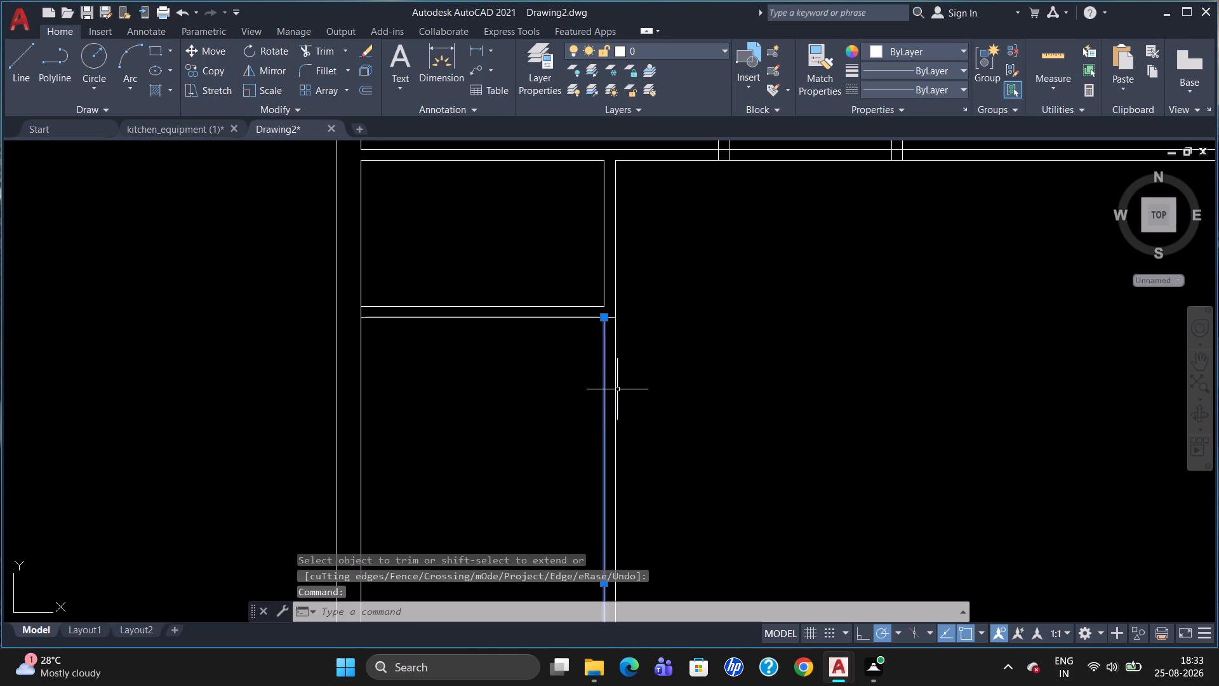
scroll(663, 381, down, 3)
key(Delete)
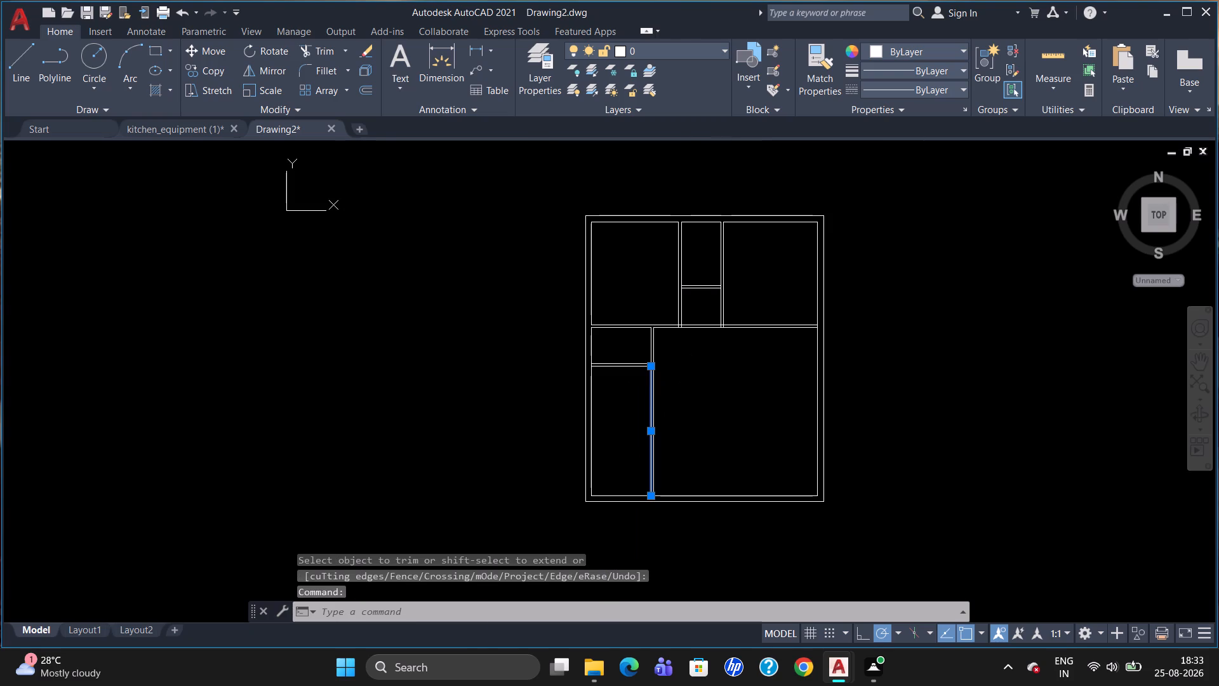
Trim the vertical partition's right line below the short horizontal partition's lower line to close the small room's corner.
text(TR)
key(Return)
key(Return)
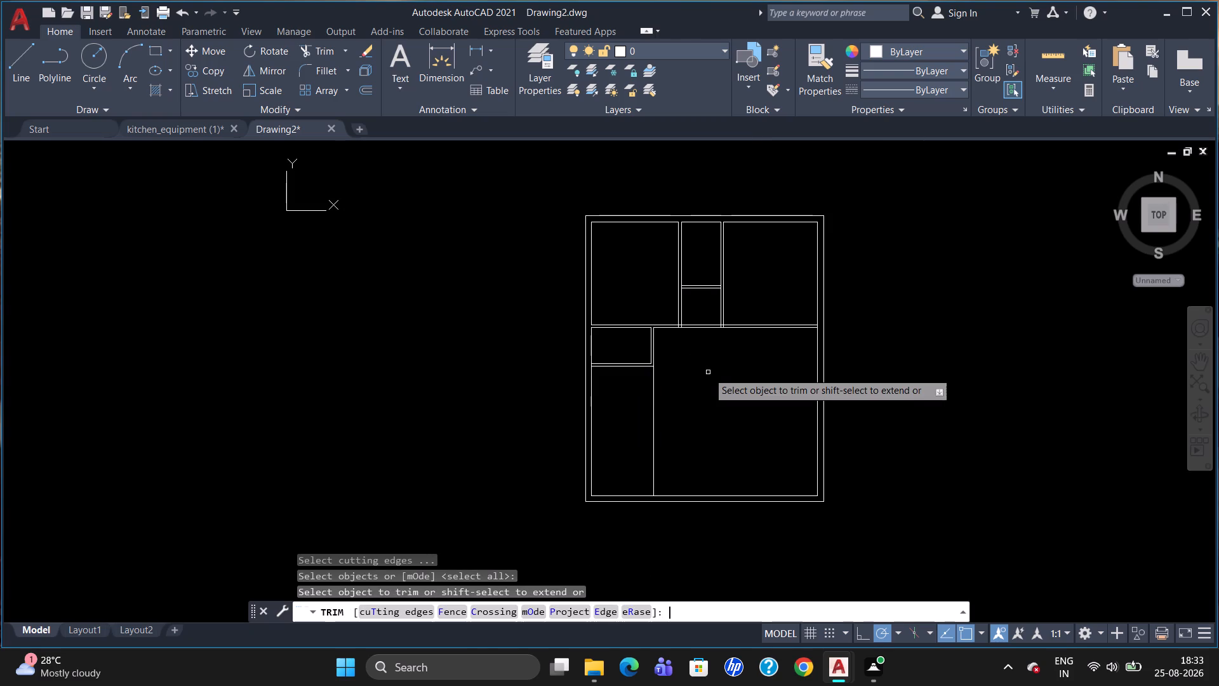
click(653, 404)
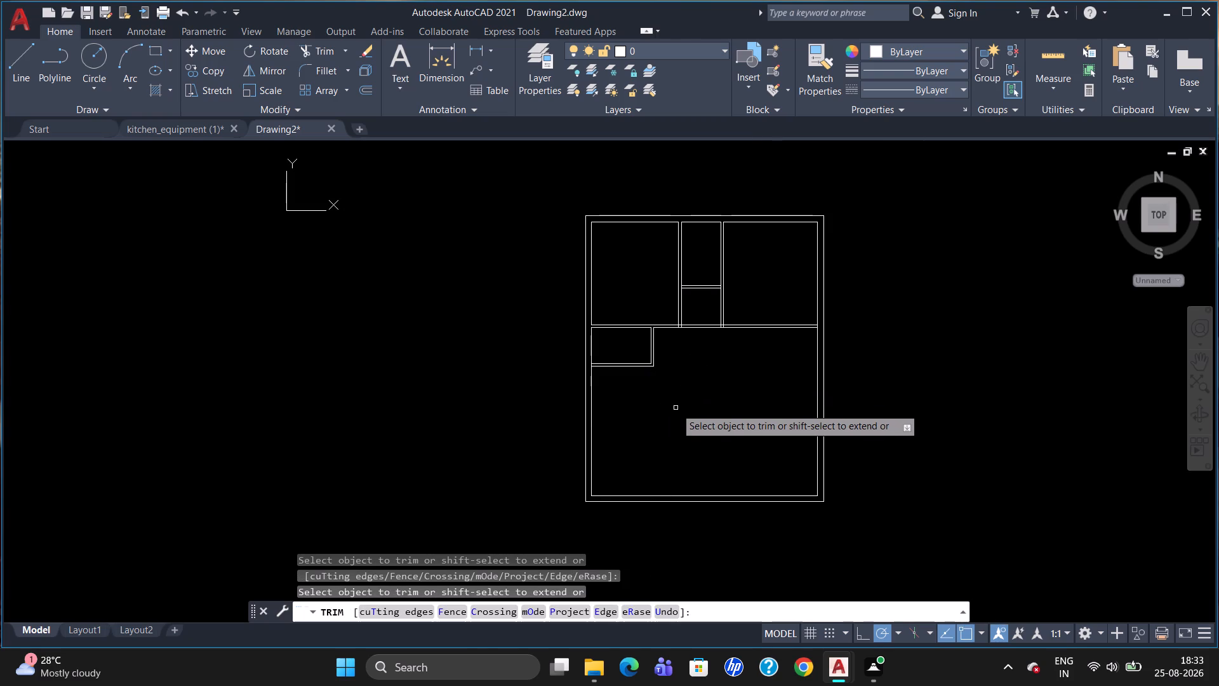
key(Escape)
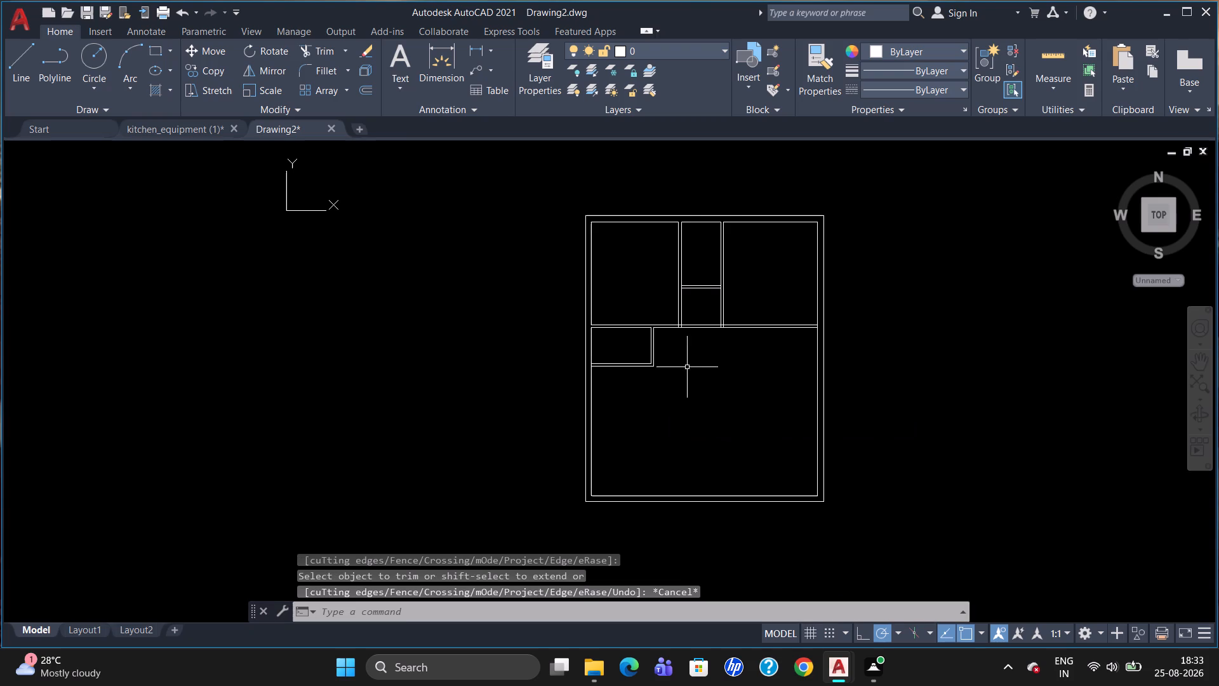
Break the inner left wall line at the point where it meets the small room's outer lower line.
scroll(688, 342, up, 1)
scroll(710, 408, down, 2)
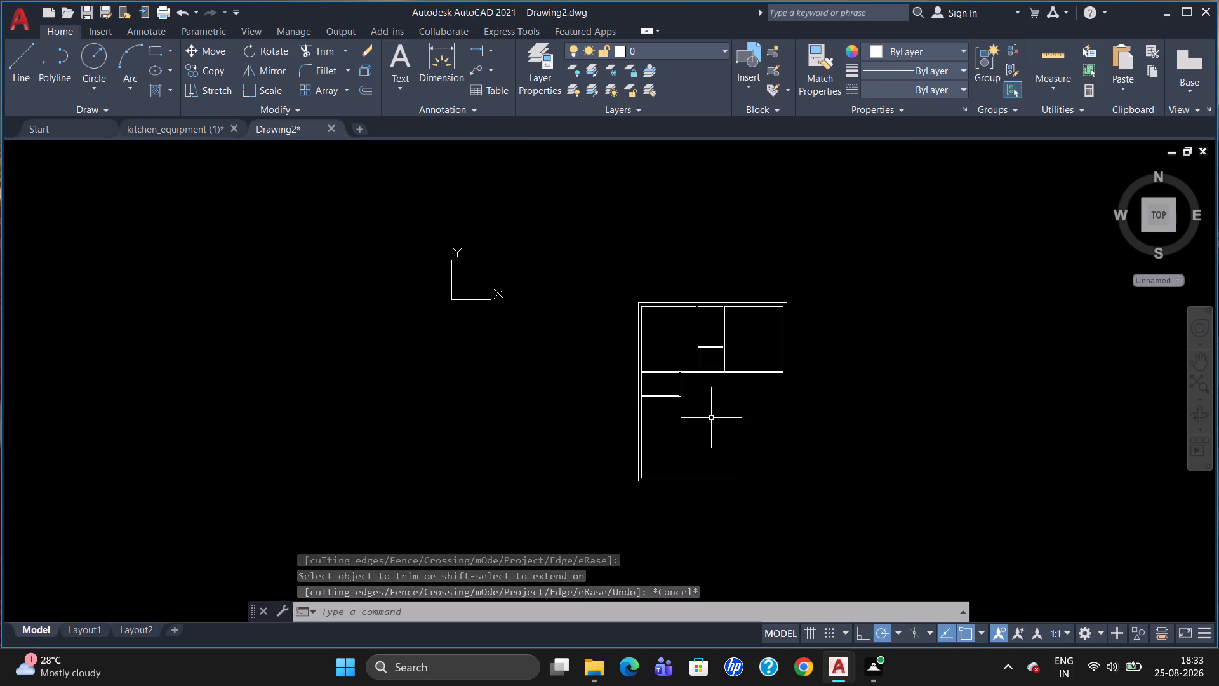
scroll(703, 494, up, 2)
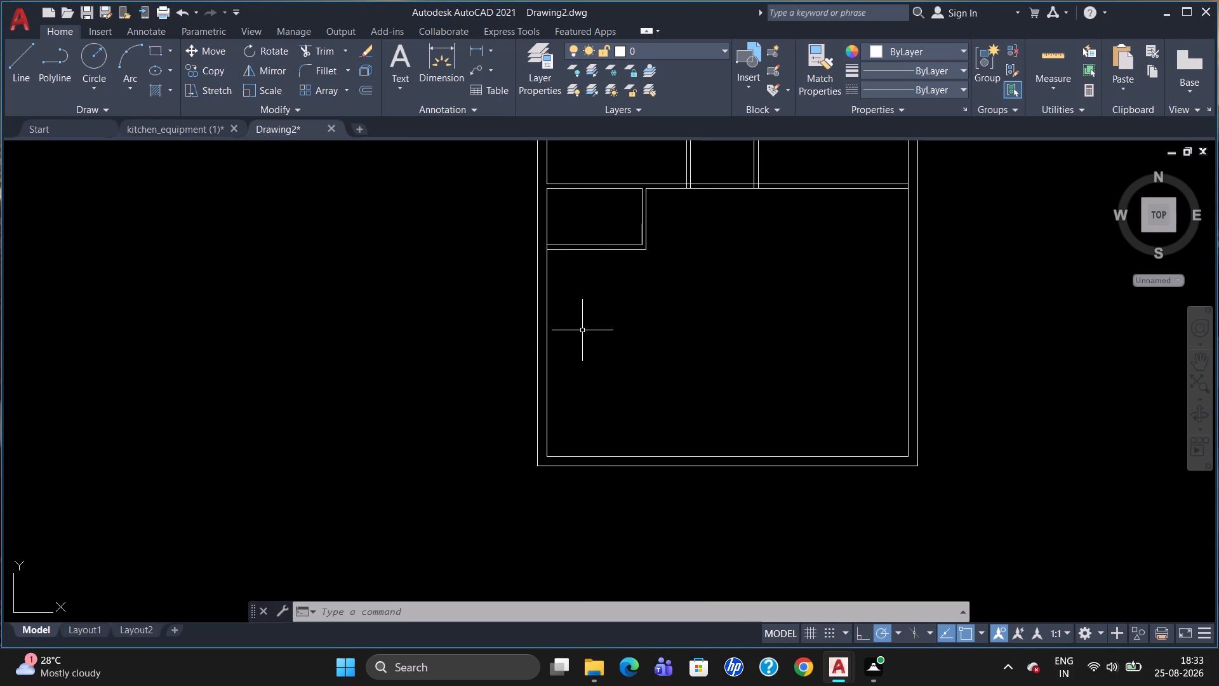
text(BR)
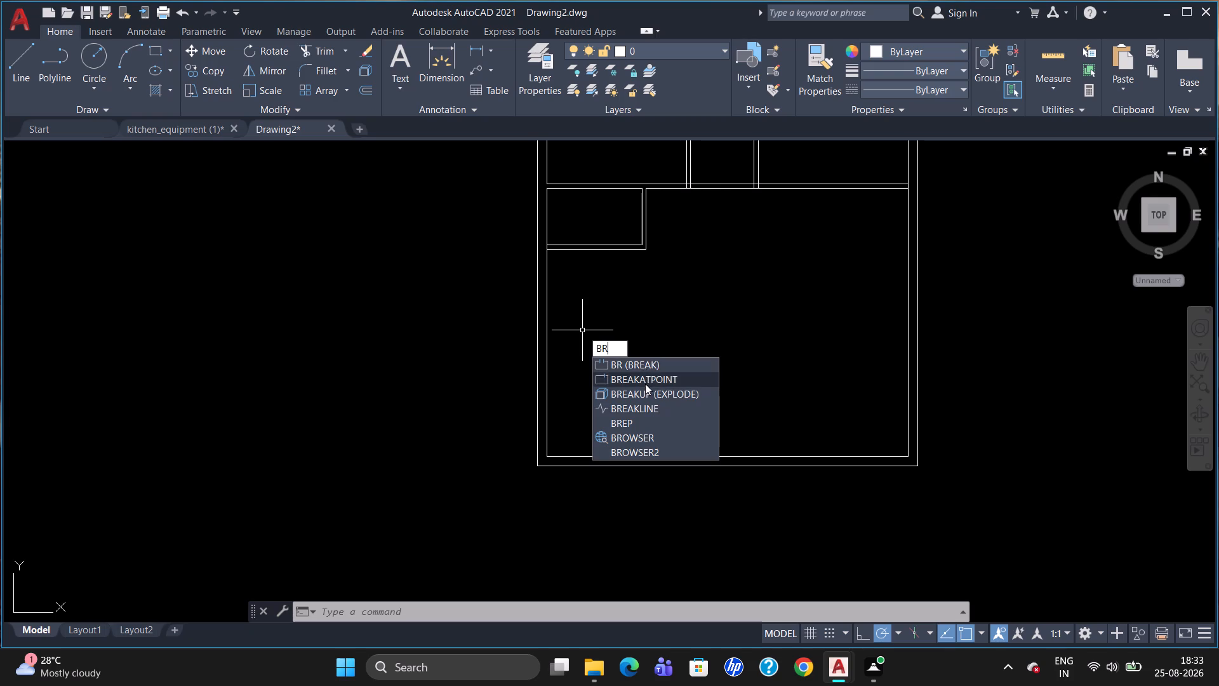
click(646, 383)
click(549, 295)
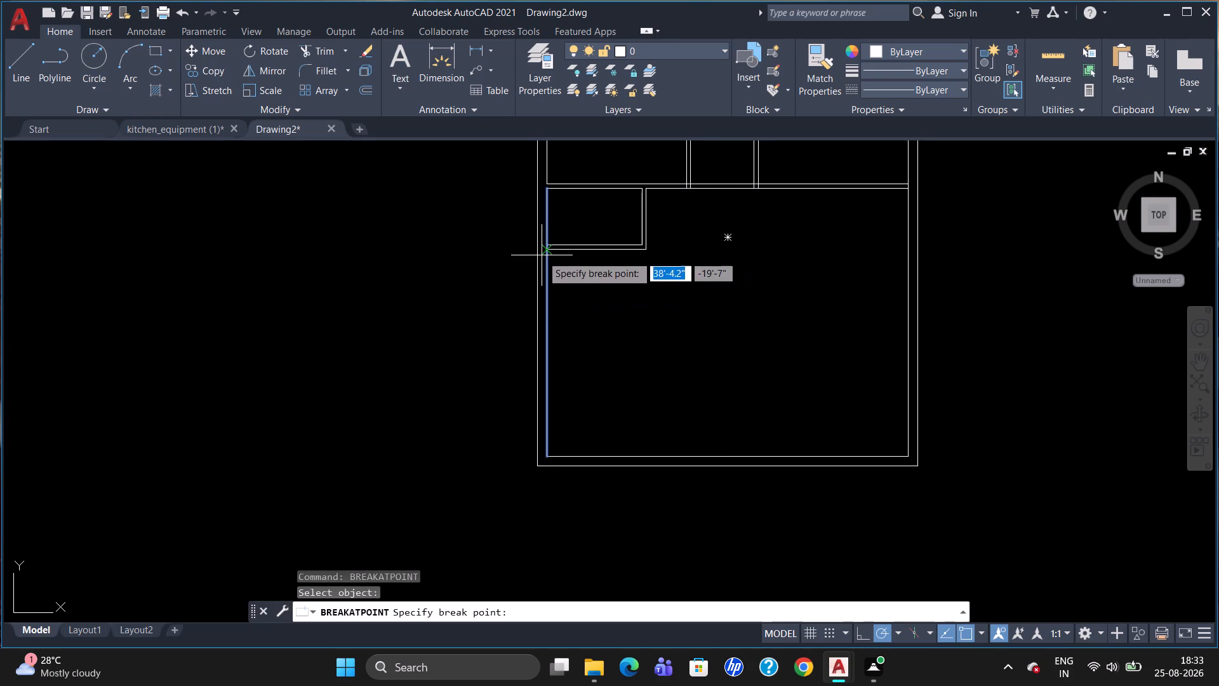
click(542, 253)
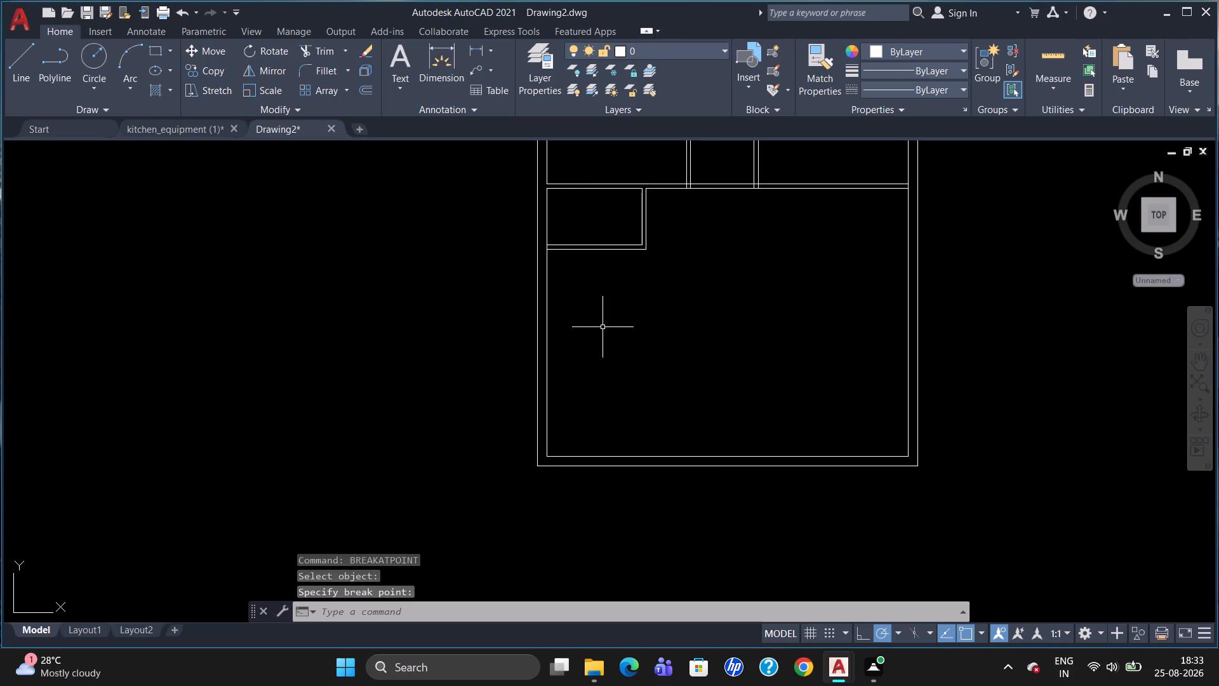
Offset the inner left wall line below the small room 10'6" inward, and offset that copy 4" further right as a vertical partition.
key(o)
key(Return)
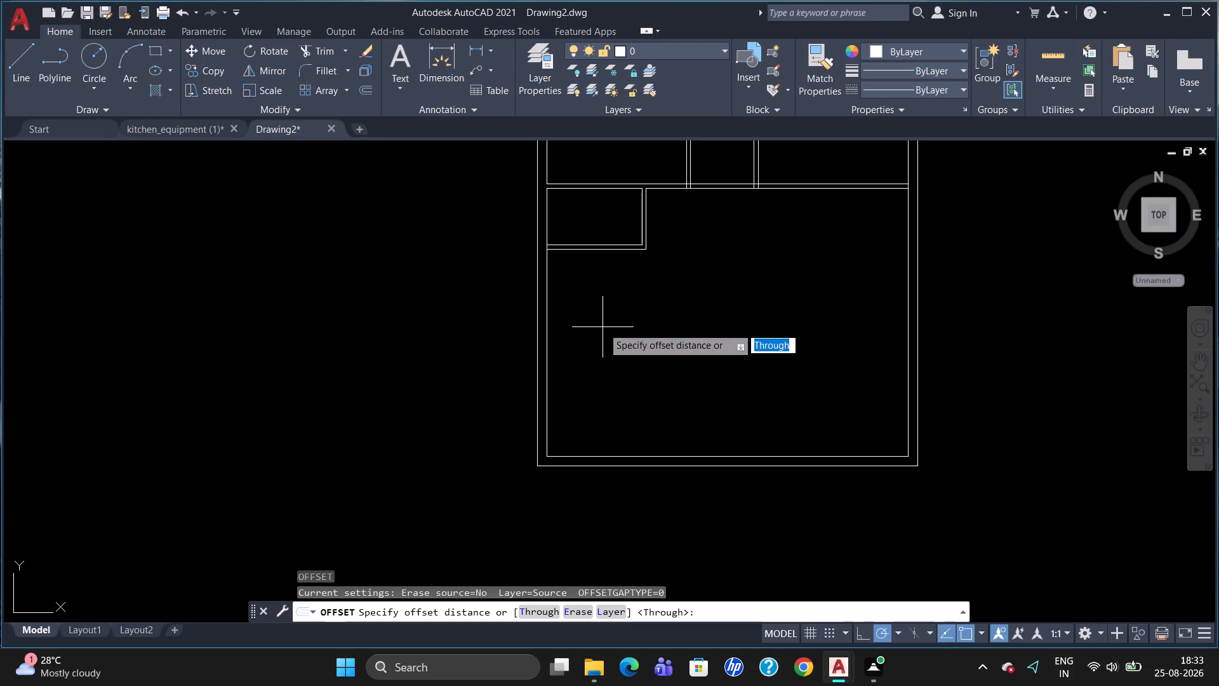
key(1)
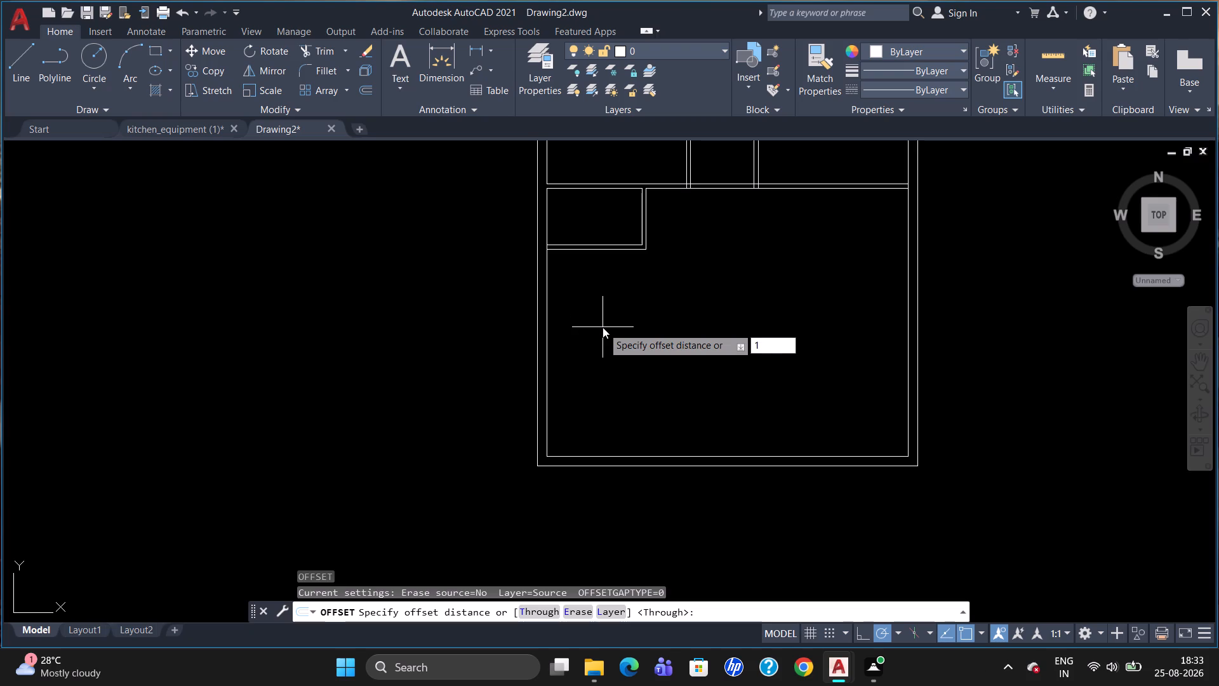
text(0'6")
key(Return)
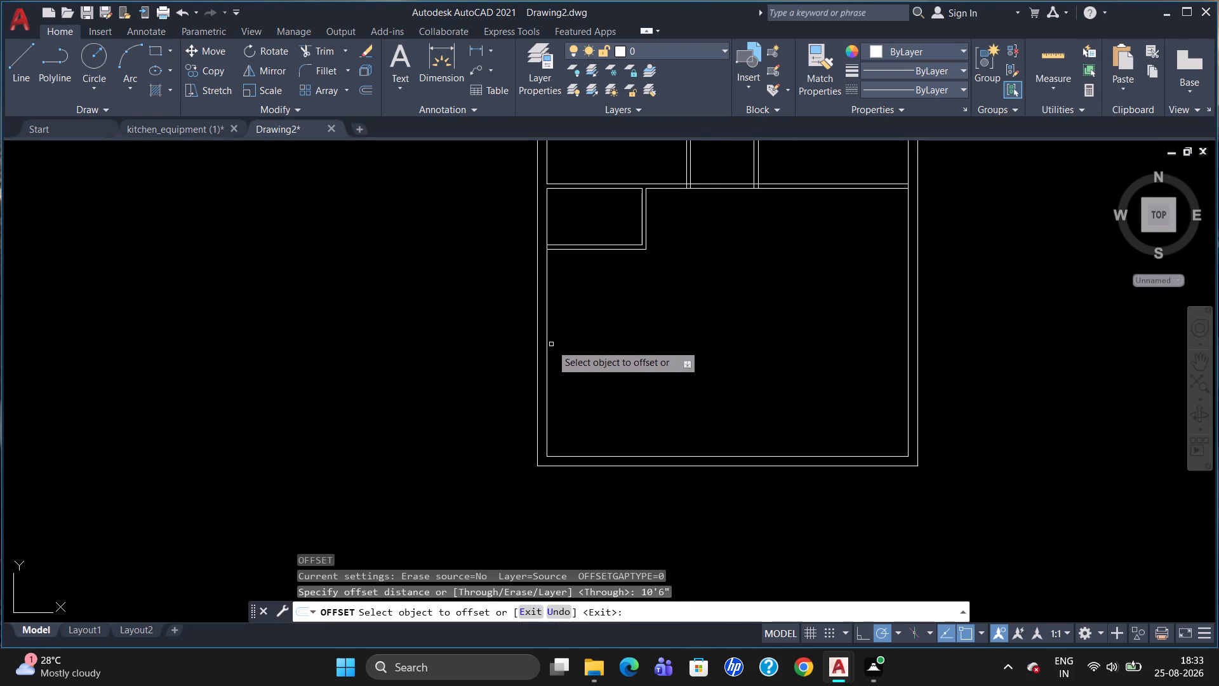
click(548, 344)
click(594, 351)
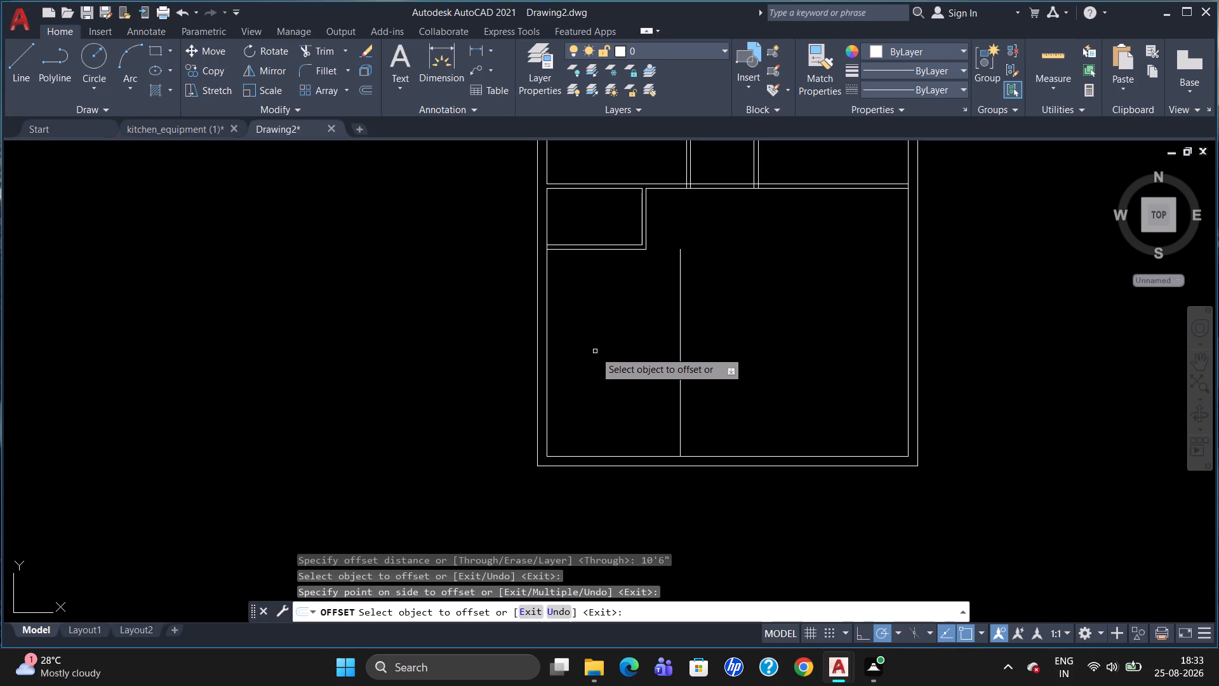
click(679, 337)
text(4")
key(Return)
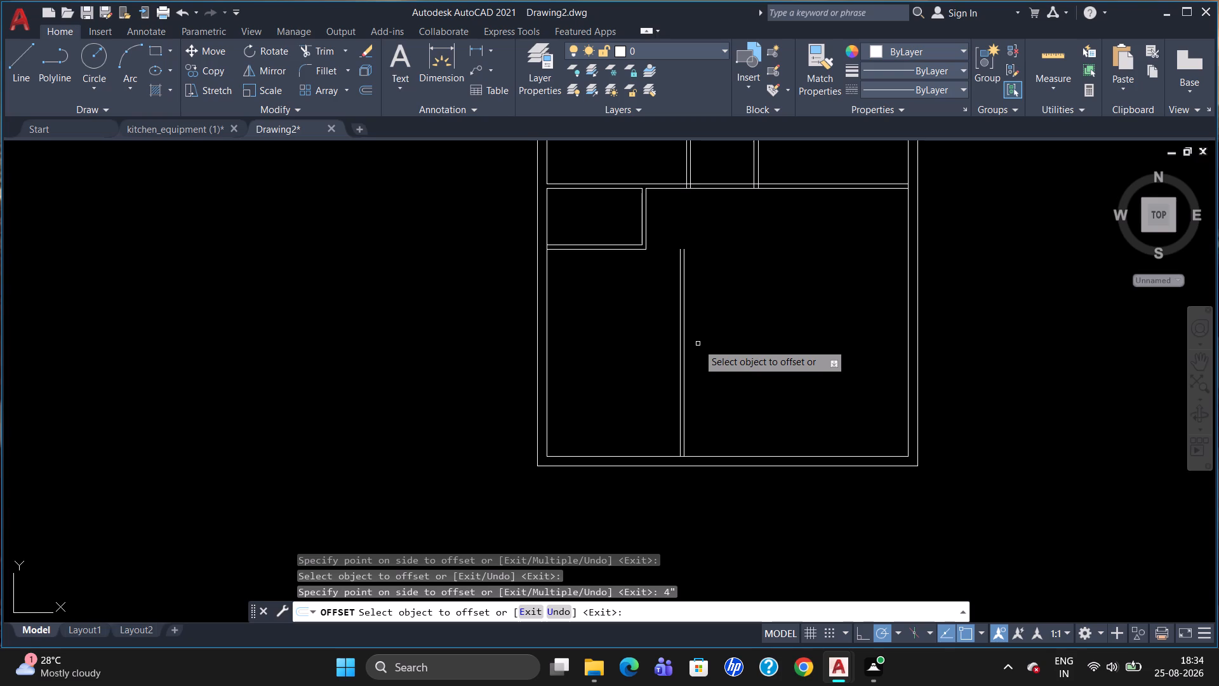
key(Escape)
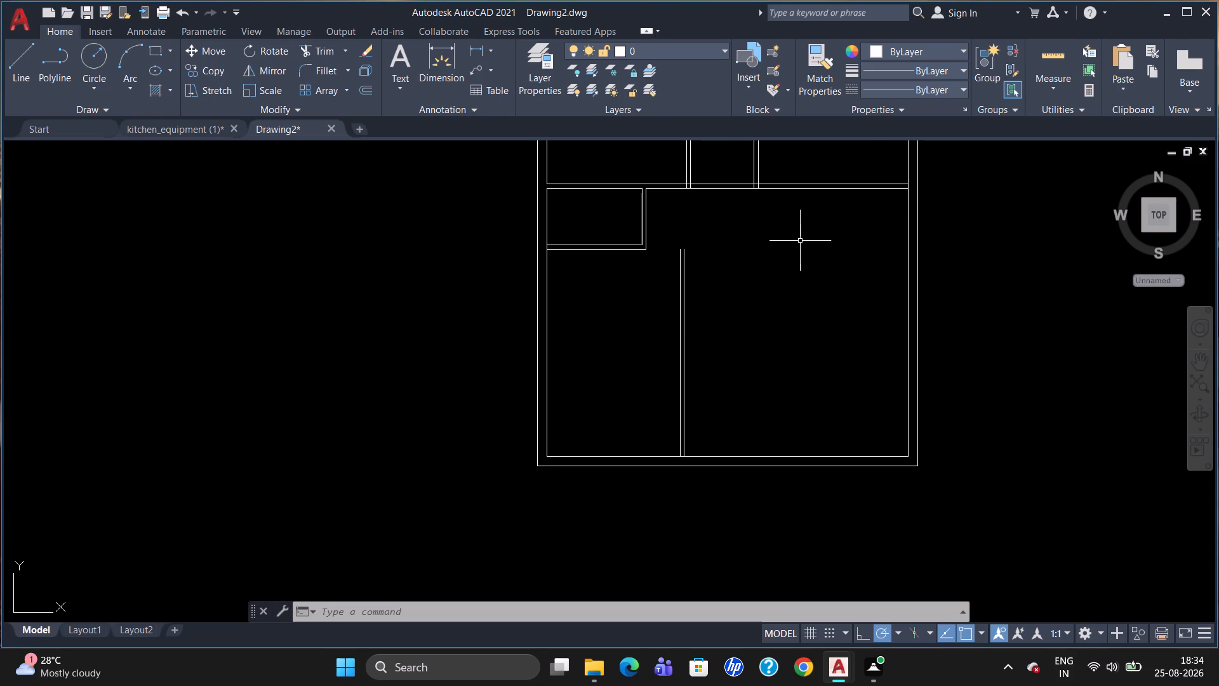
Offset the small room's outer lower line 11'6" downward.
scroll(798, 252, down, 1)
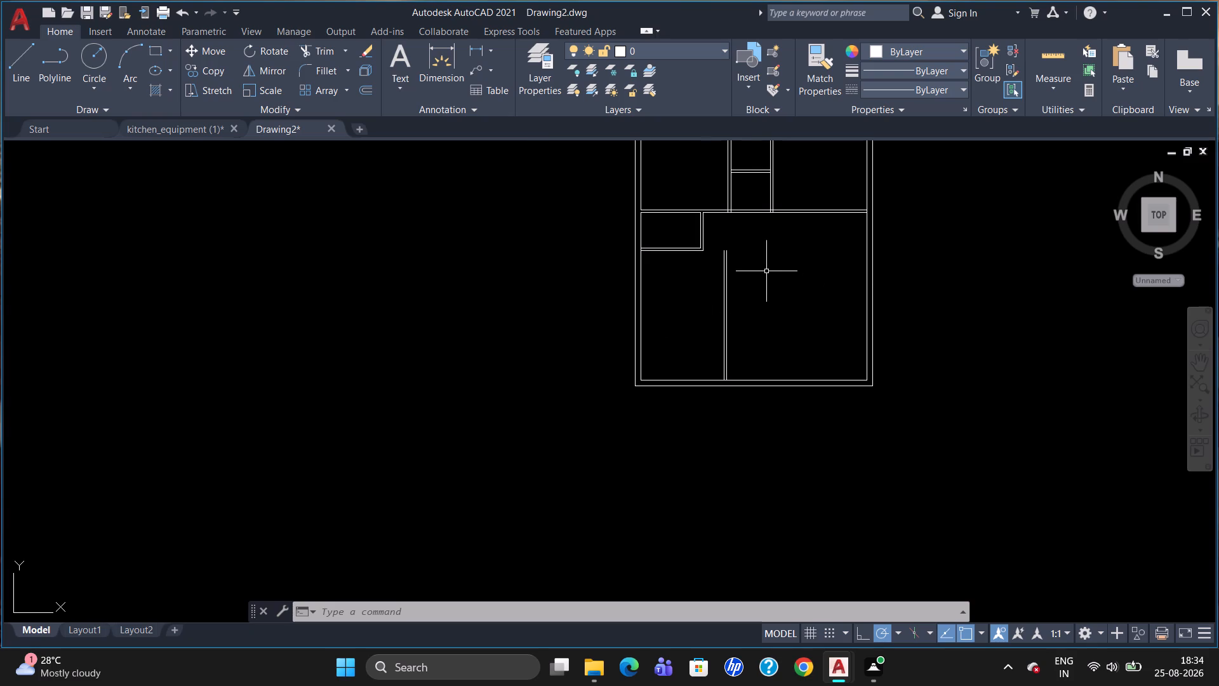
scroll(747, 256, up, 2)
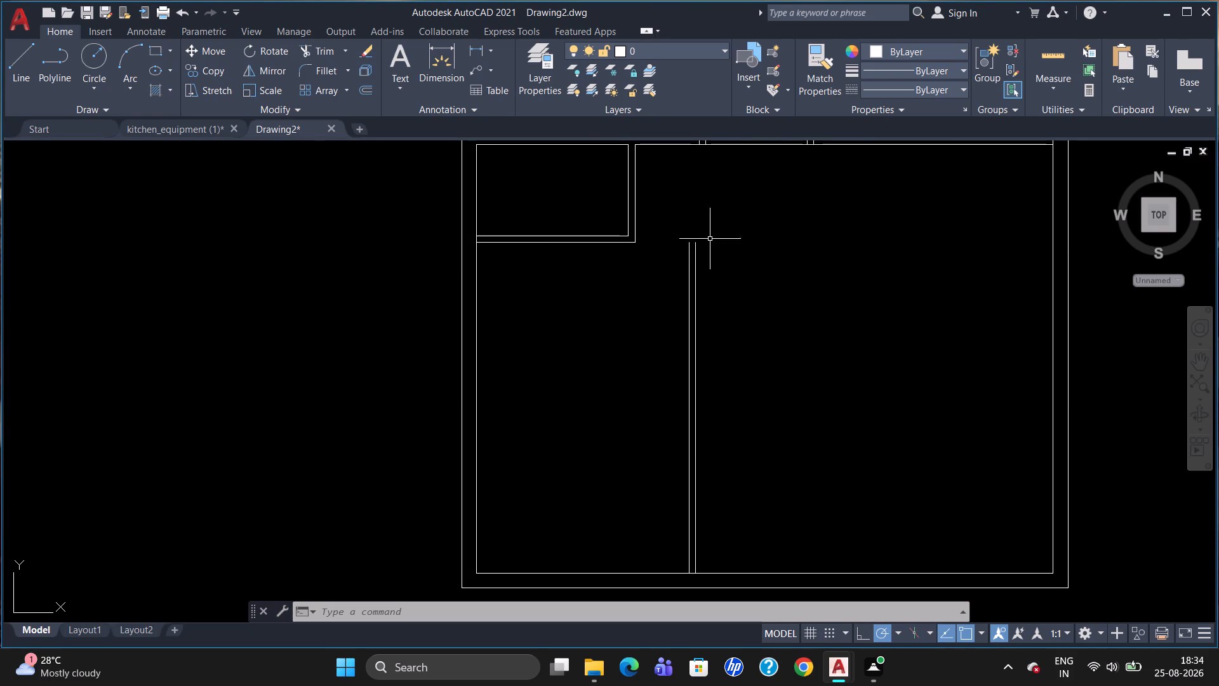
scroll(708, 231, up, 1)
scroll(713, 245, down, 1)
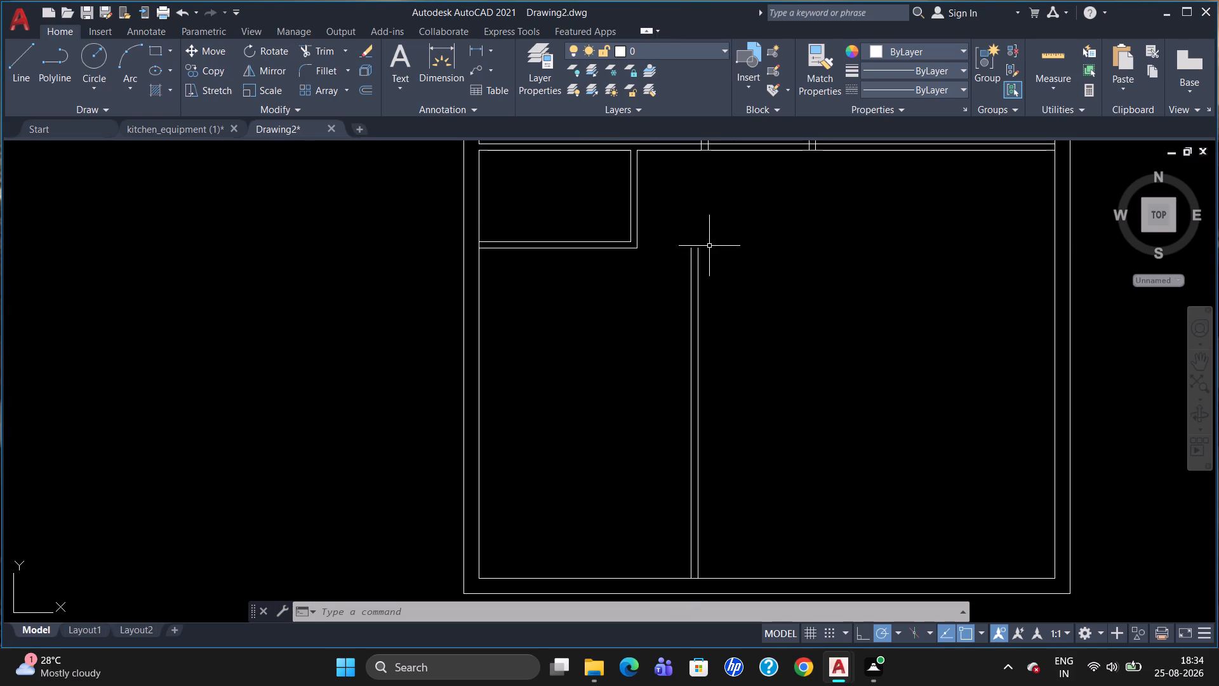
scroll(590, 285, down, 1)
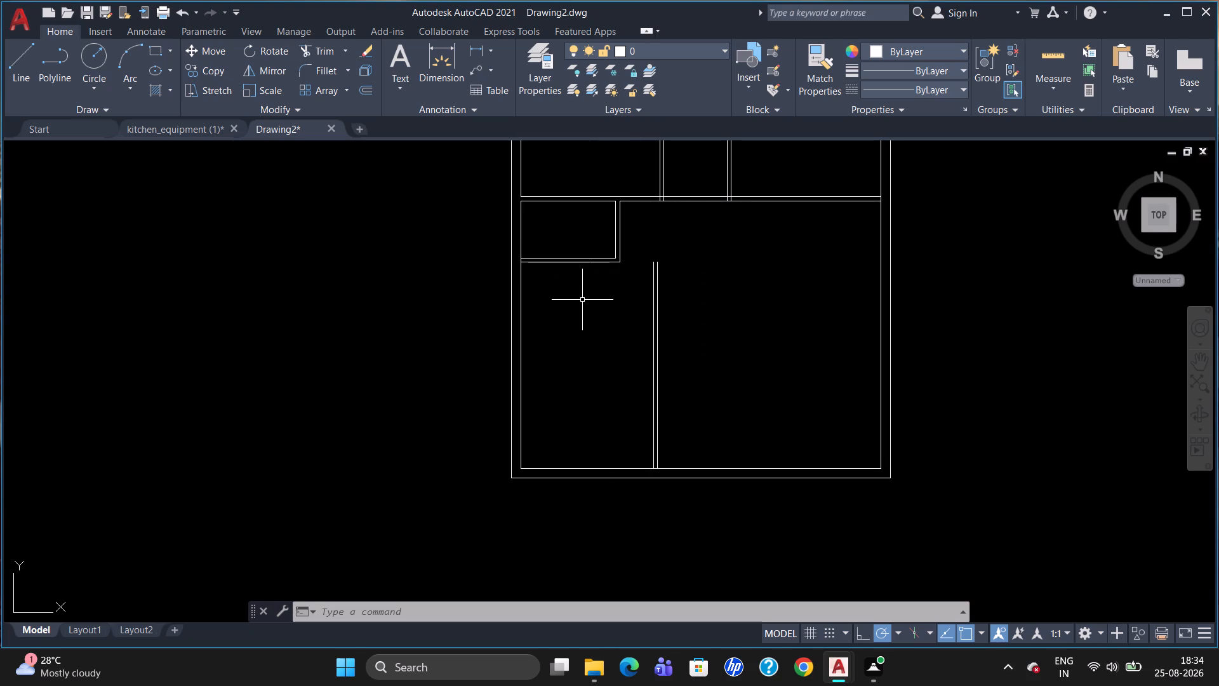
key(o)
key(Return)
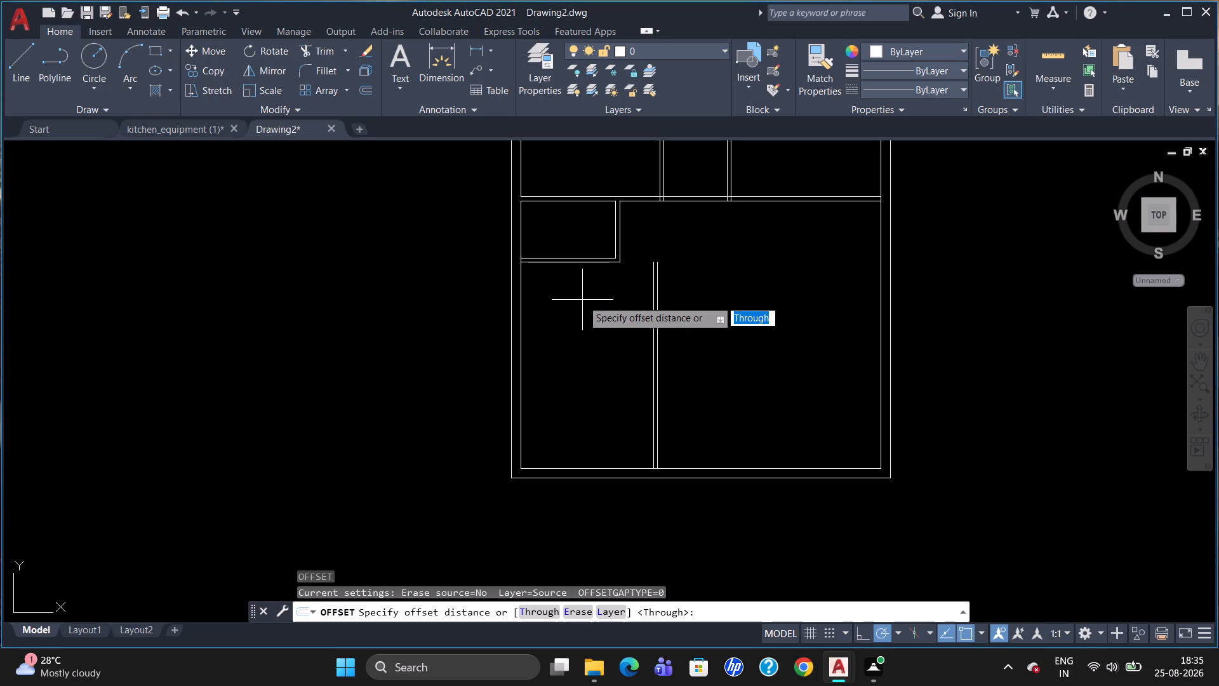
text(11)
text('6")
key(Return)
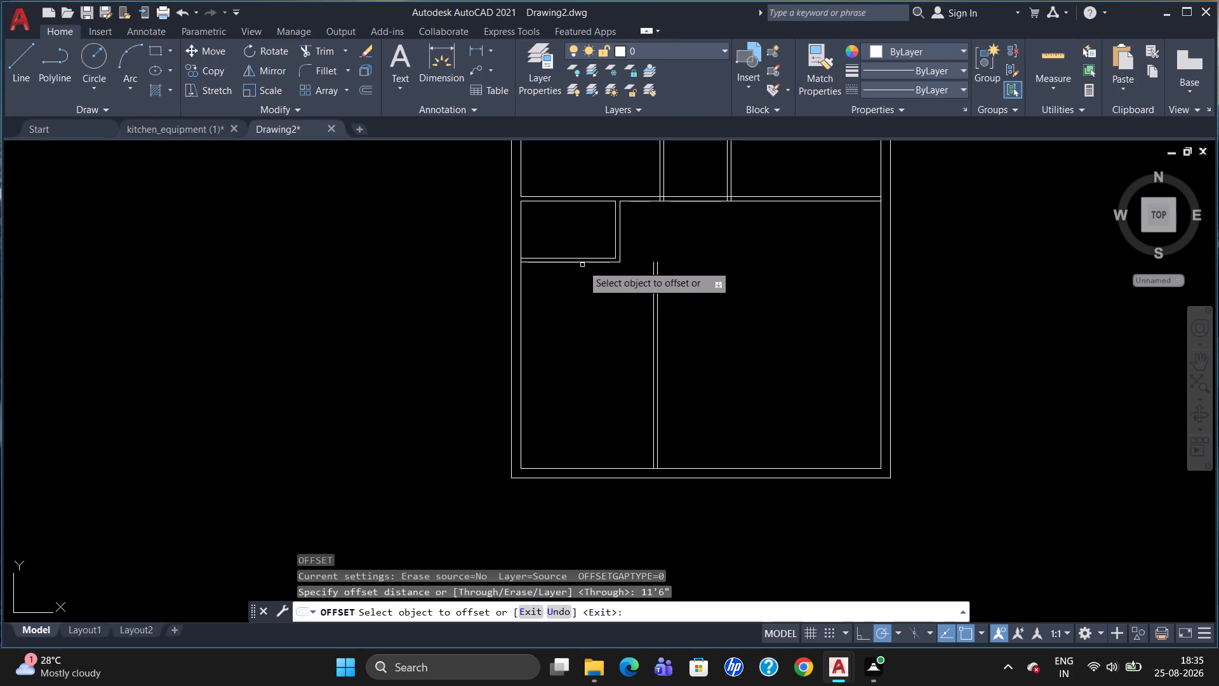
click(582, 265)
click(583, 262)
click(596, 306)
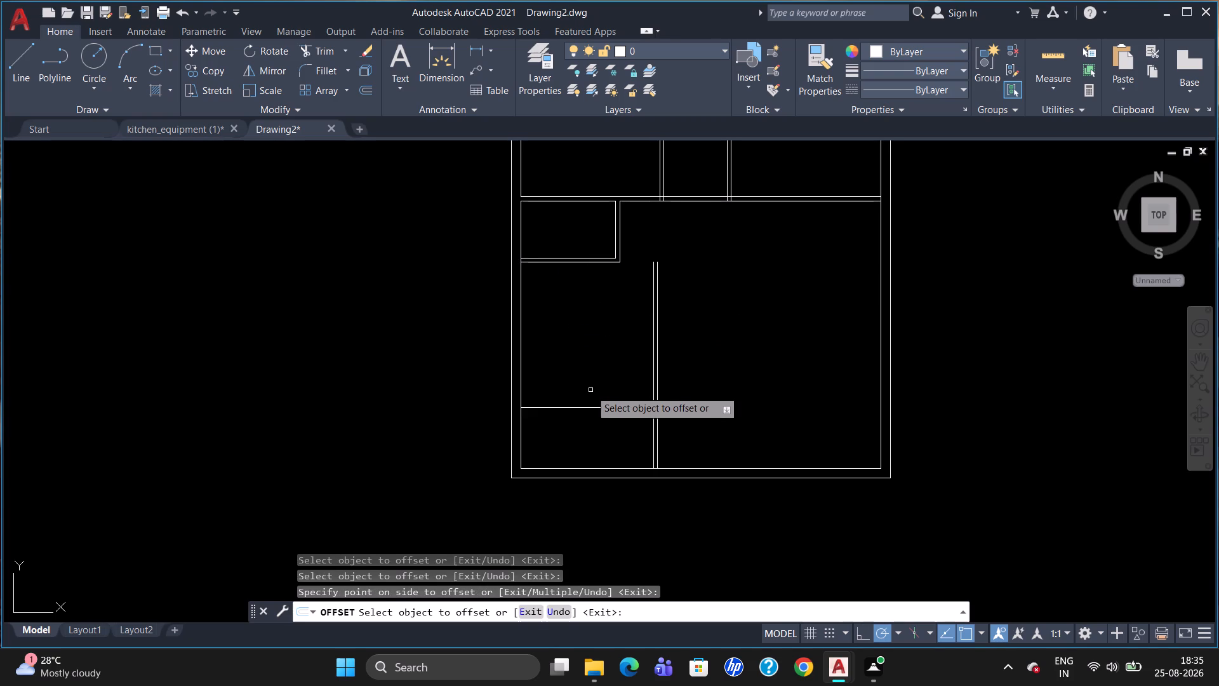
key(Escape)
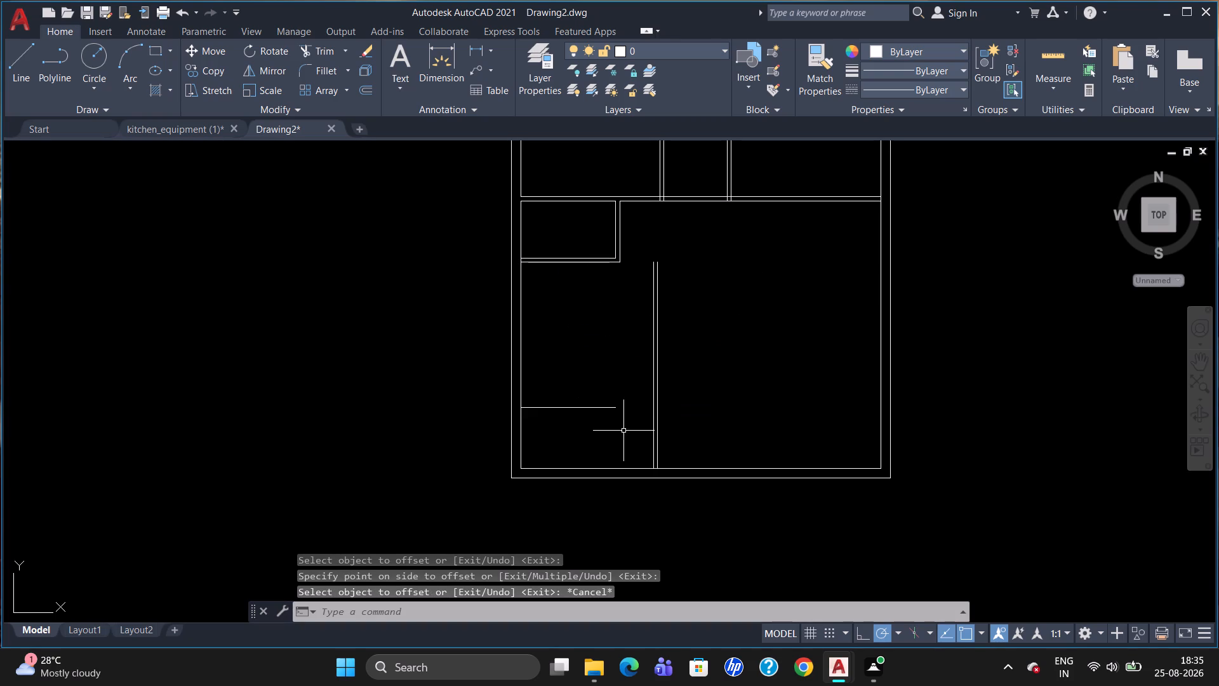
Extend the new horizontal line to the left line of the lower vertical partition.
scroll(643, 448, up, 1)
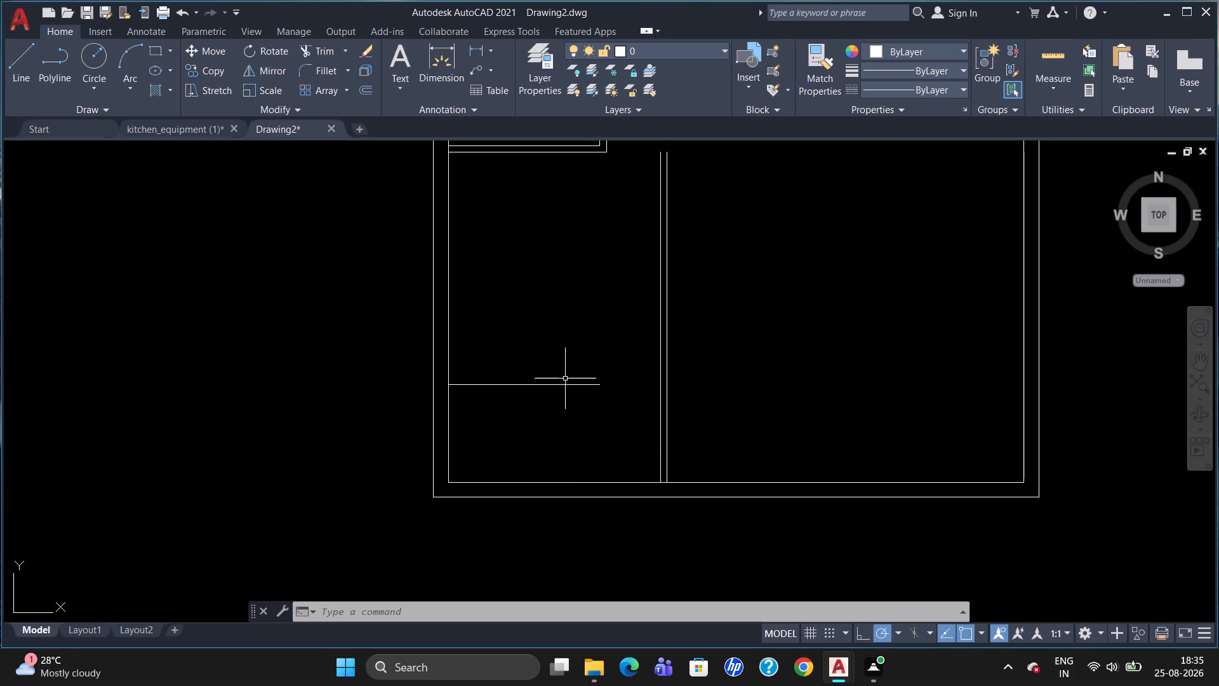
text(EX)
key(Return)
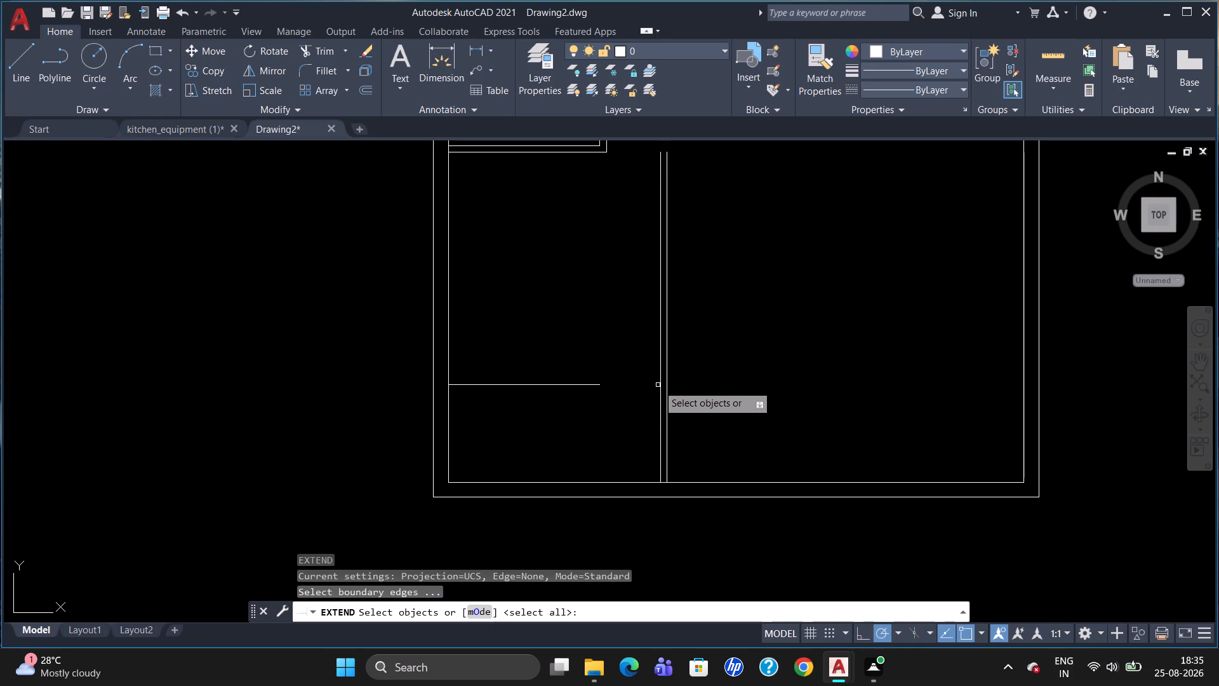
click(661, 383)
key(Return)
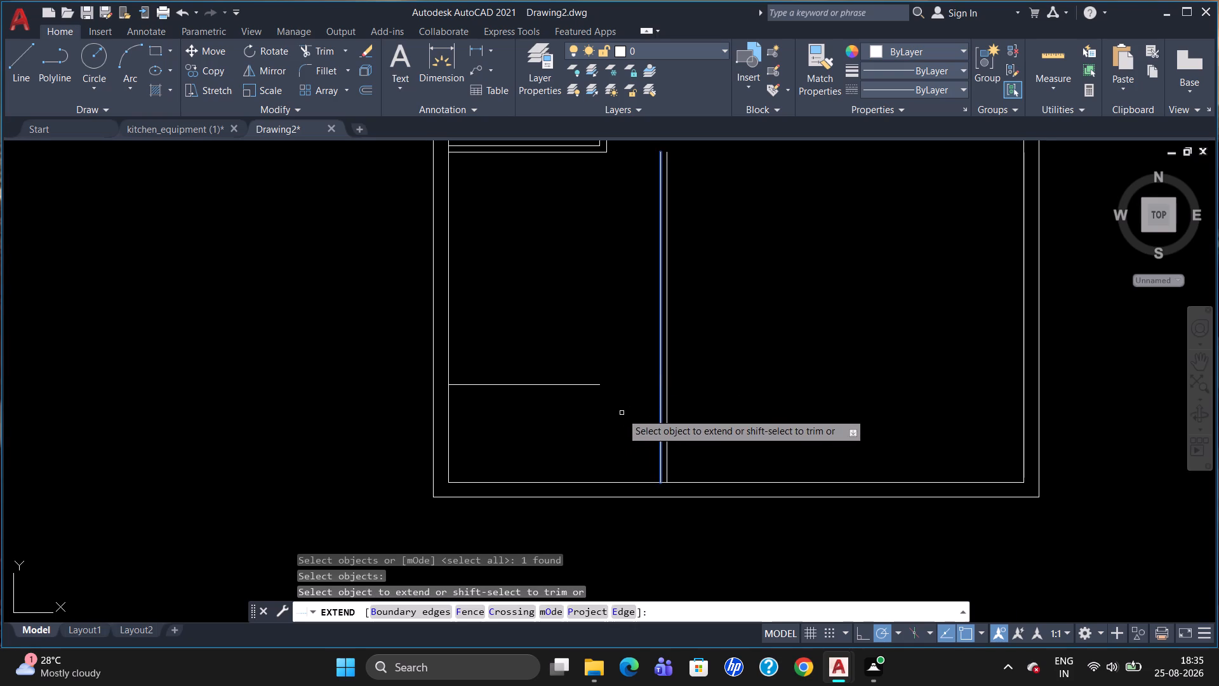
click(592, 386)
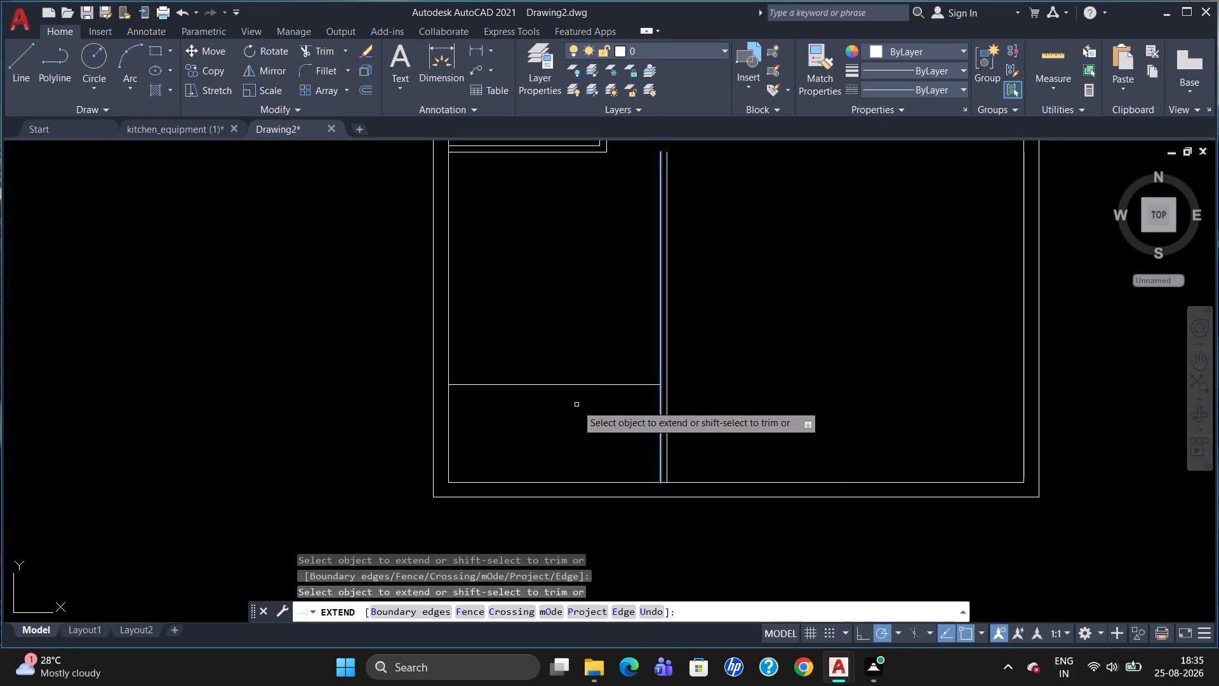
key(Escape)
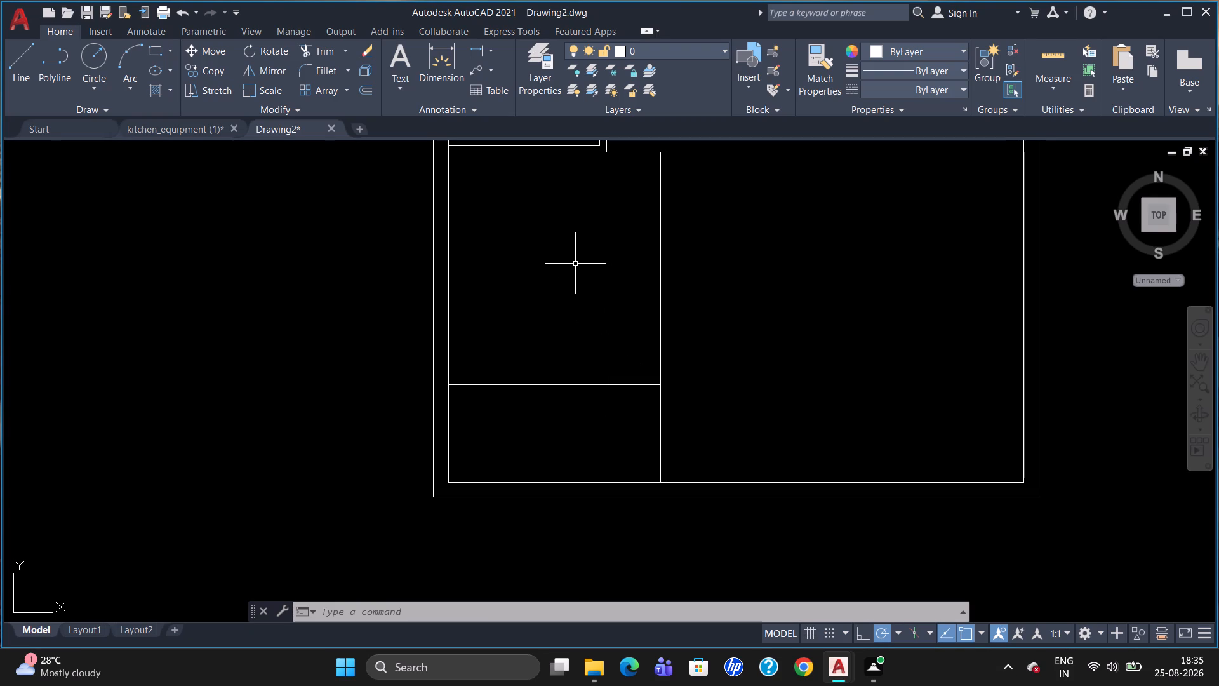
Offset the extended horizontal line 4" downward to form the lower horizontal partition.
key(o)
key(Return)
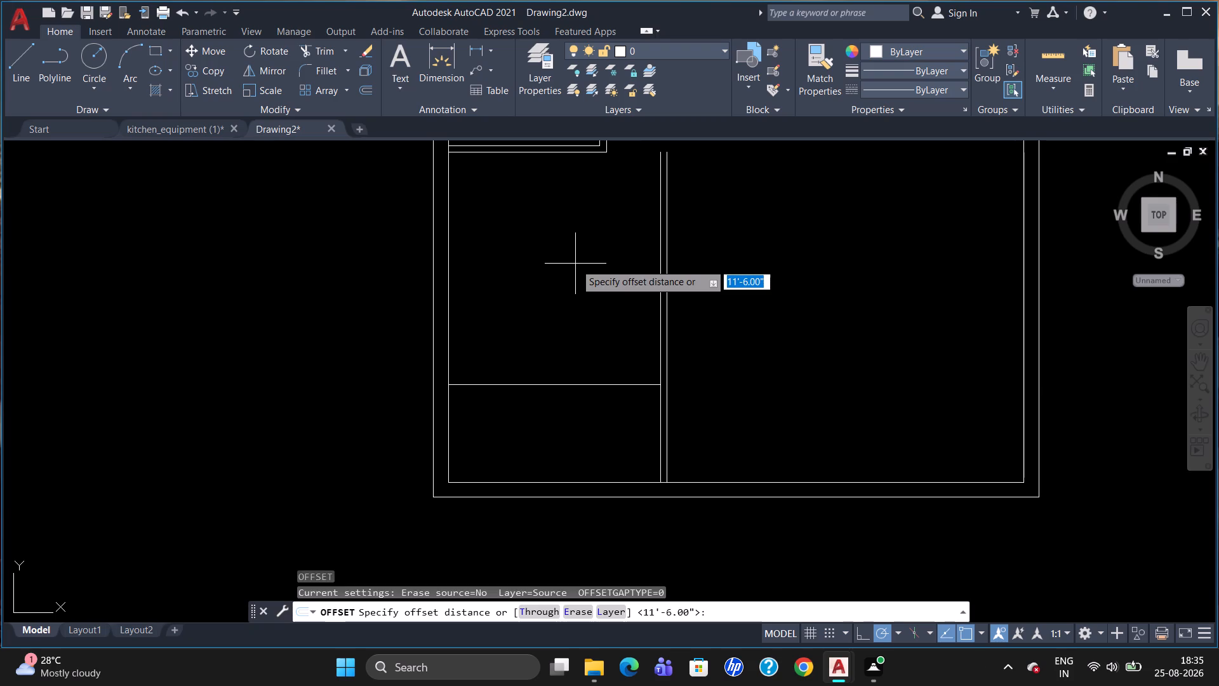
text(4")
key(Return)
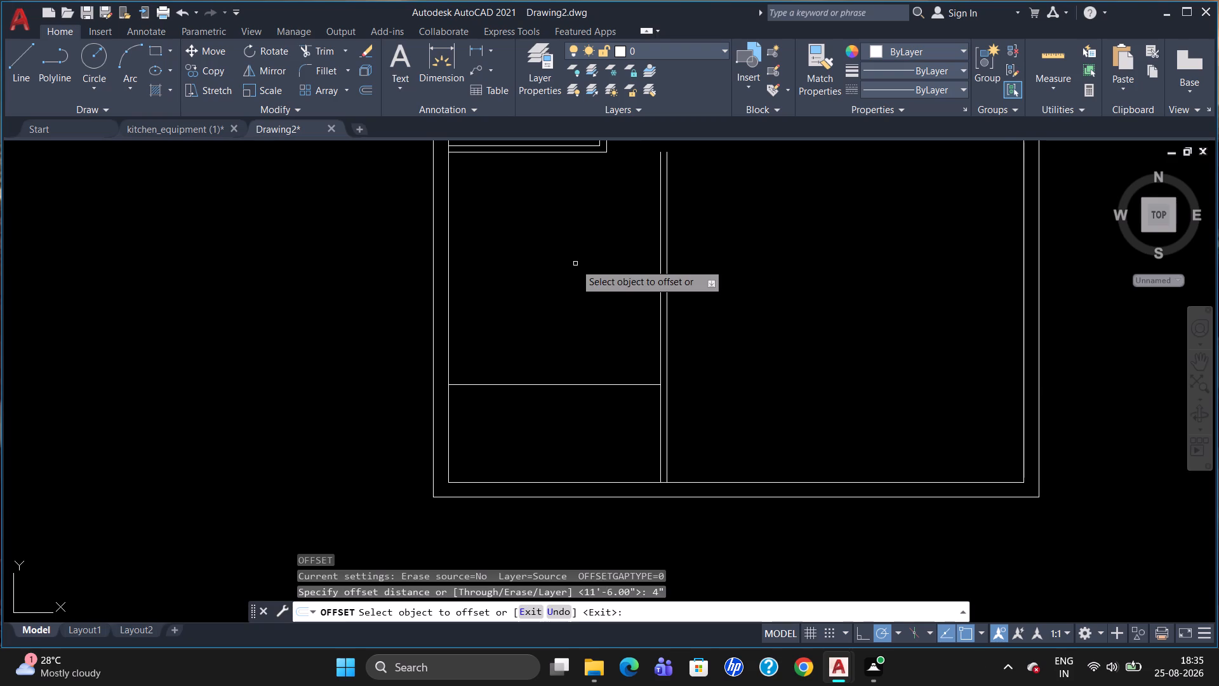
click(605, 383)
click(605, 414)
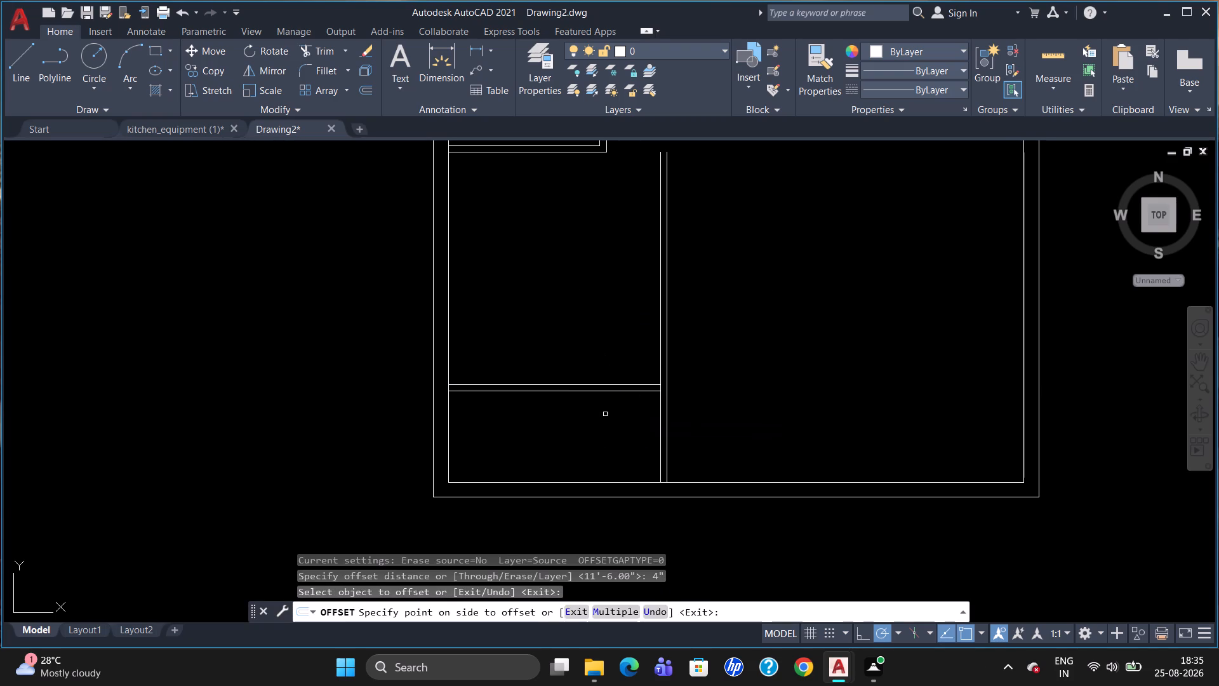
scroll(576, 431, down, 1)
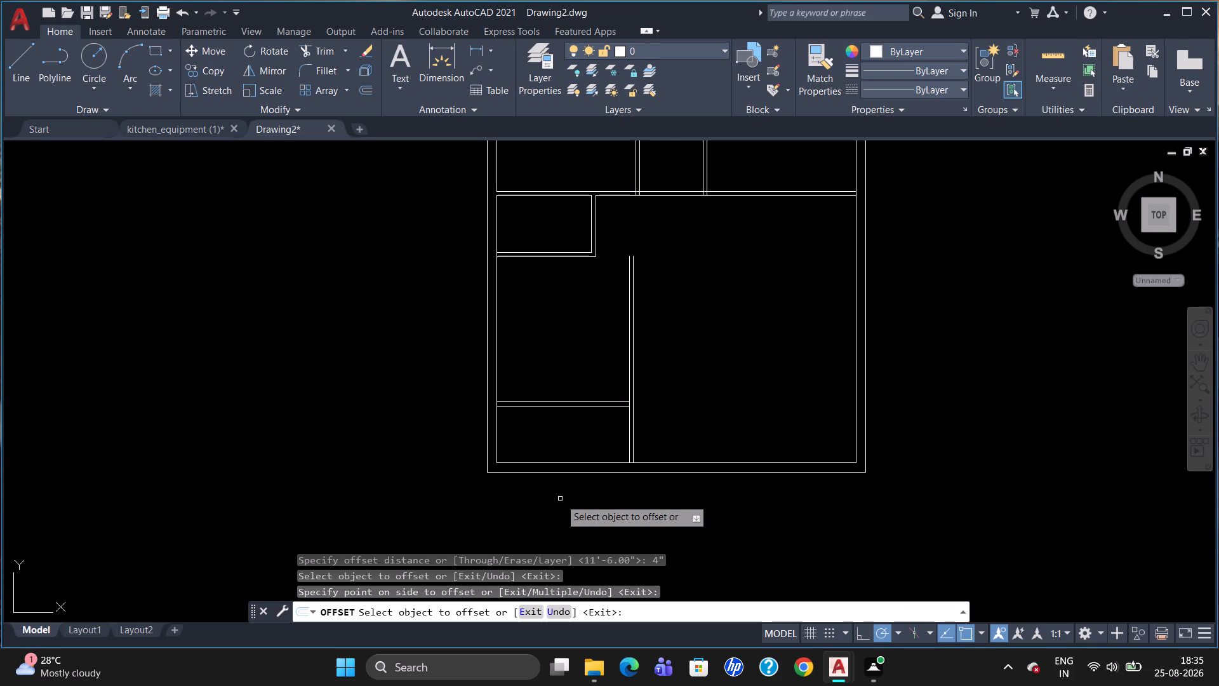
key(Escape)
Draw a vertical line from the lower horizontal partition's bottom line, 2' left of the vertical partition, down to the inner bottom wall line.
scroll(598, 461, up, 2)
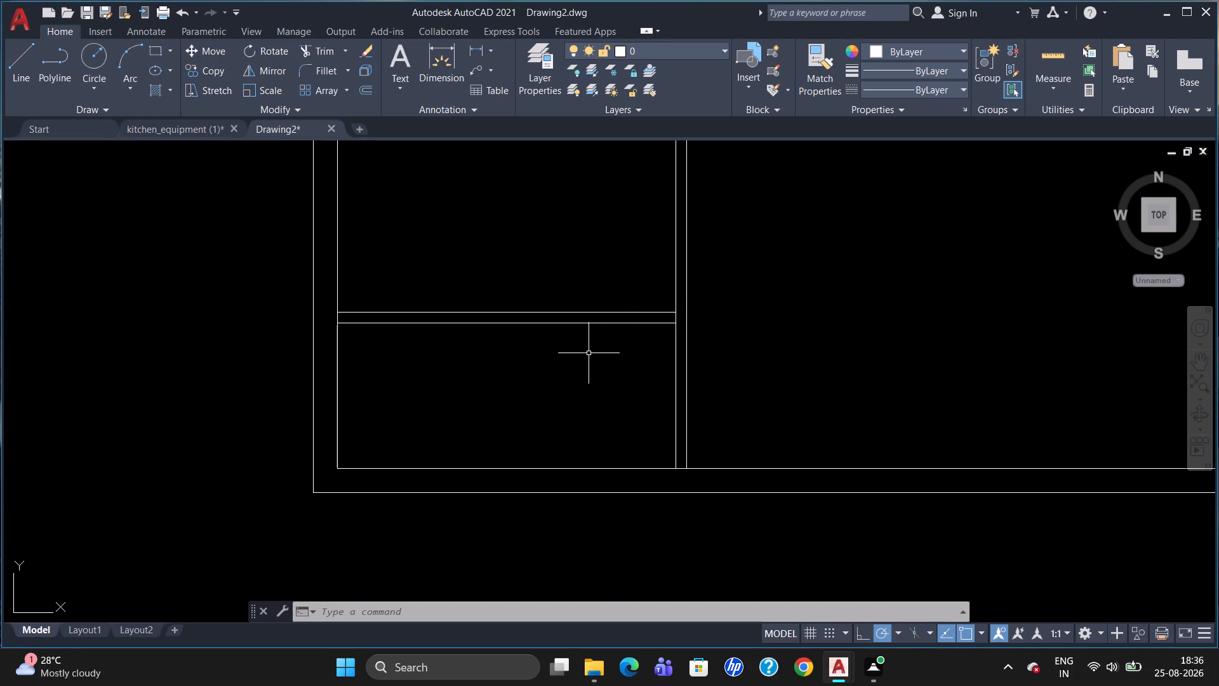
key(l)
key(Return)
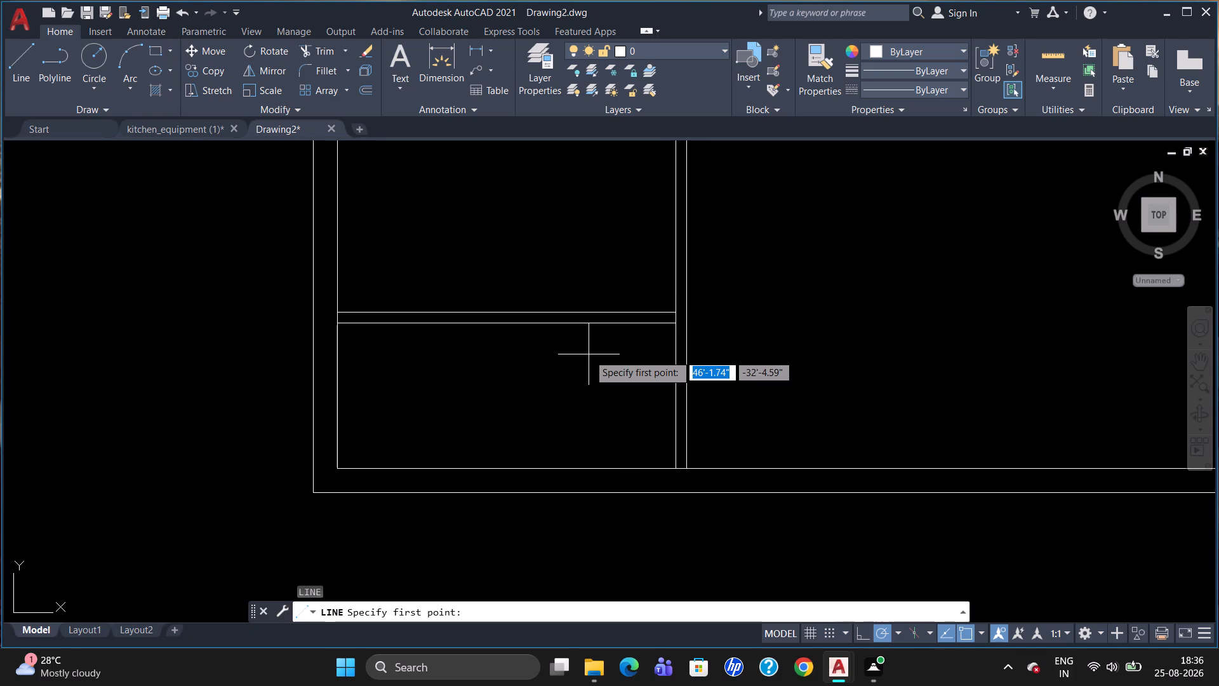
text(TK)
key(Return)
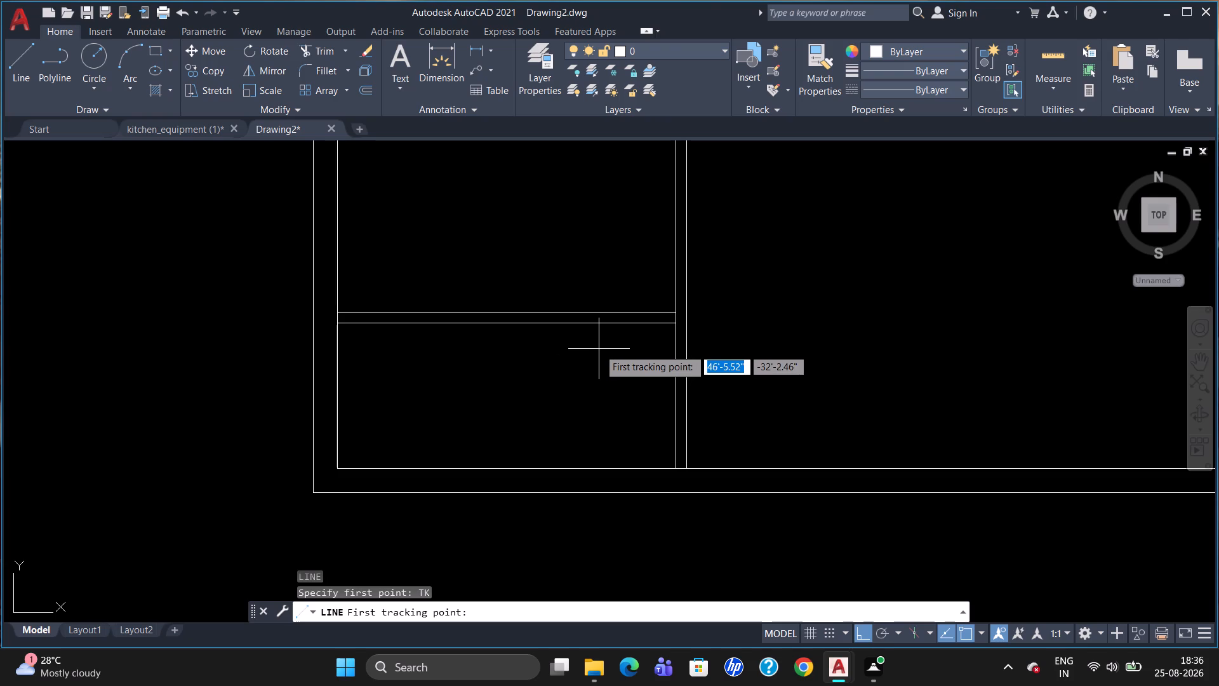
click(671, 325)
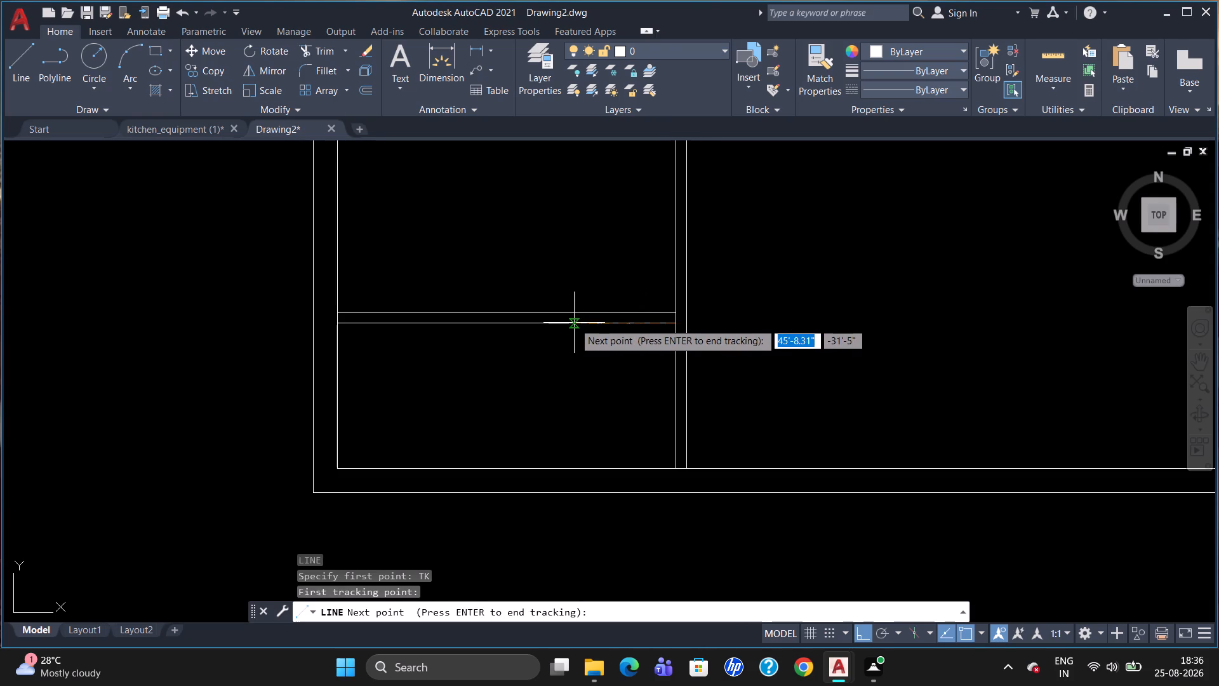
text(2')
key(Return)
key(Return)
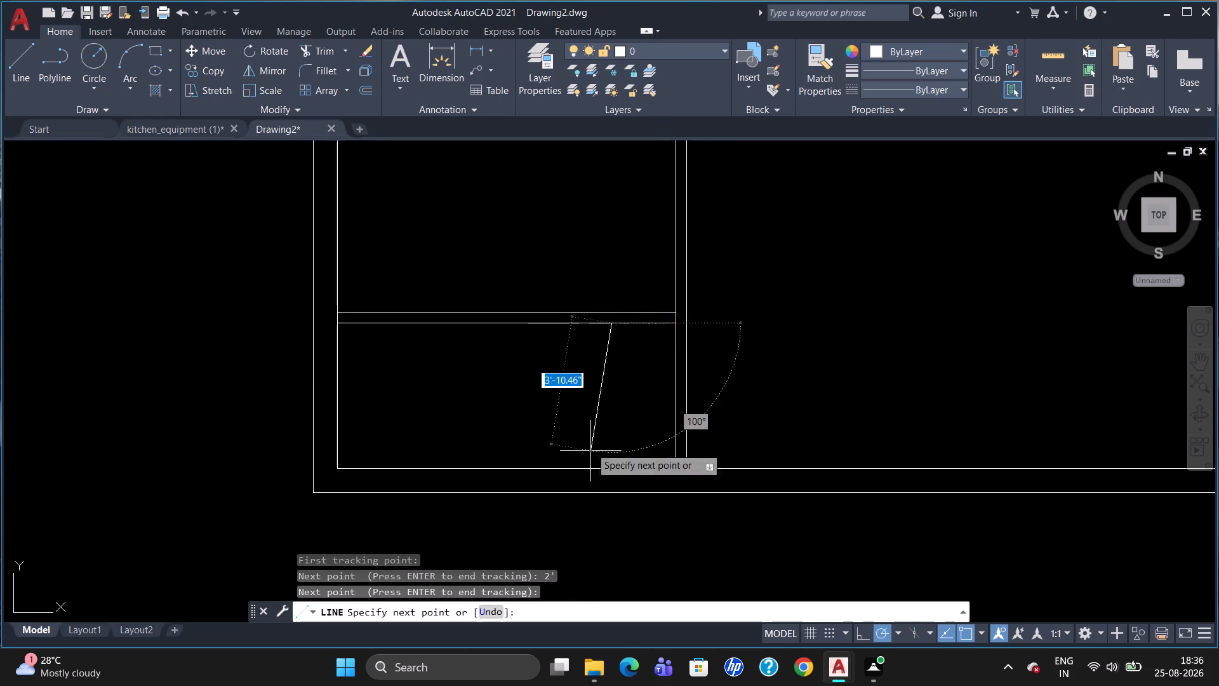
click(614, 469)
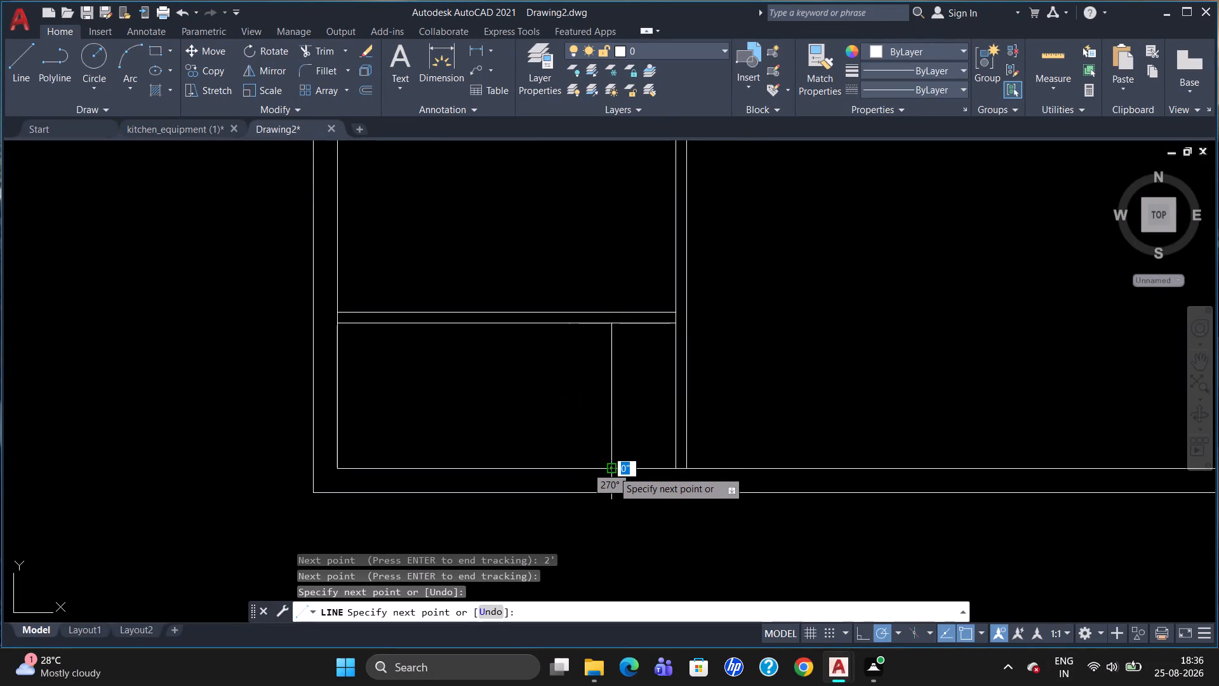
key(Escape)
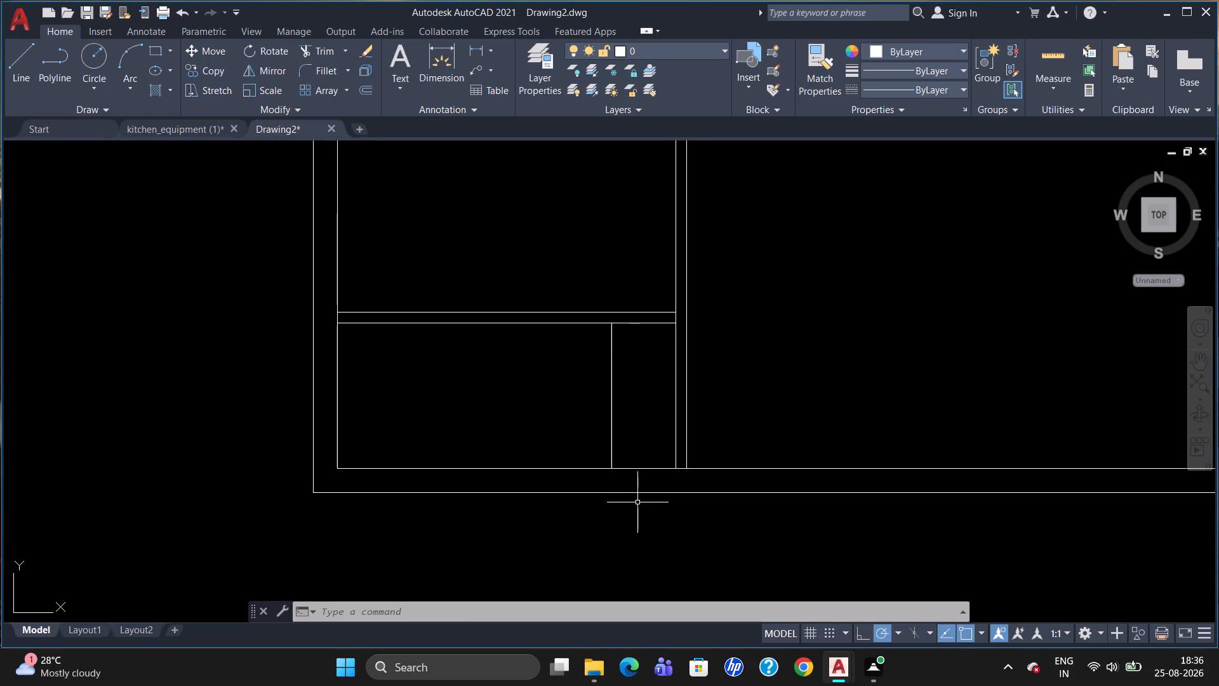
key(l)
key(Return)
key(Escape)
Extend the new vertical line up to the lower horizontal partition's top line and down to the outer bottom wall line.
text(EX)
key(Return)
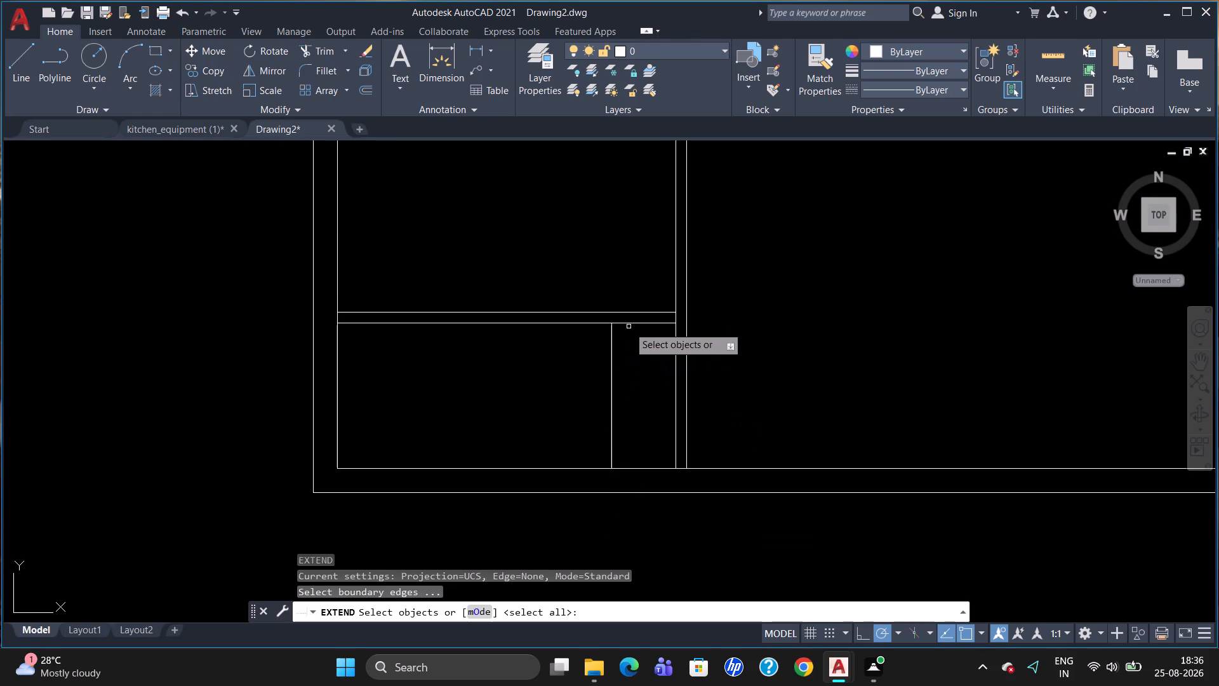
click(620, 309)
click(618, 313)
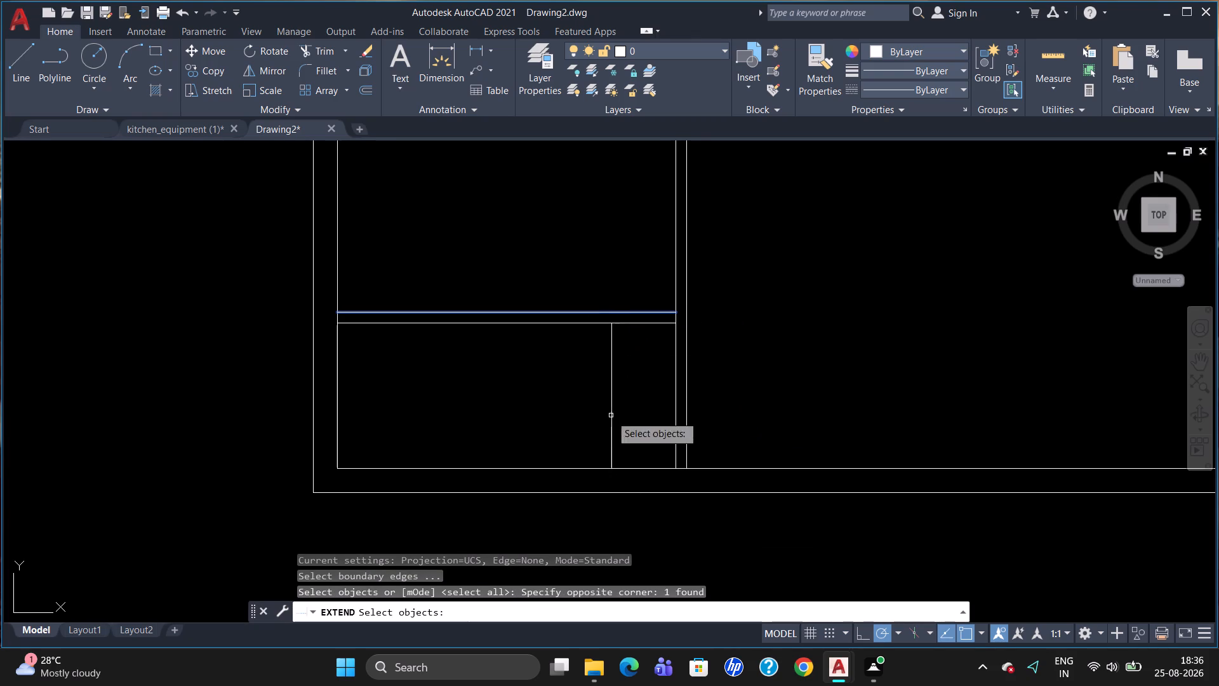
click(620, 492)
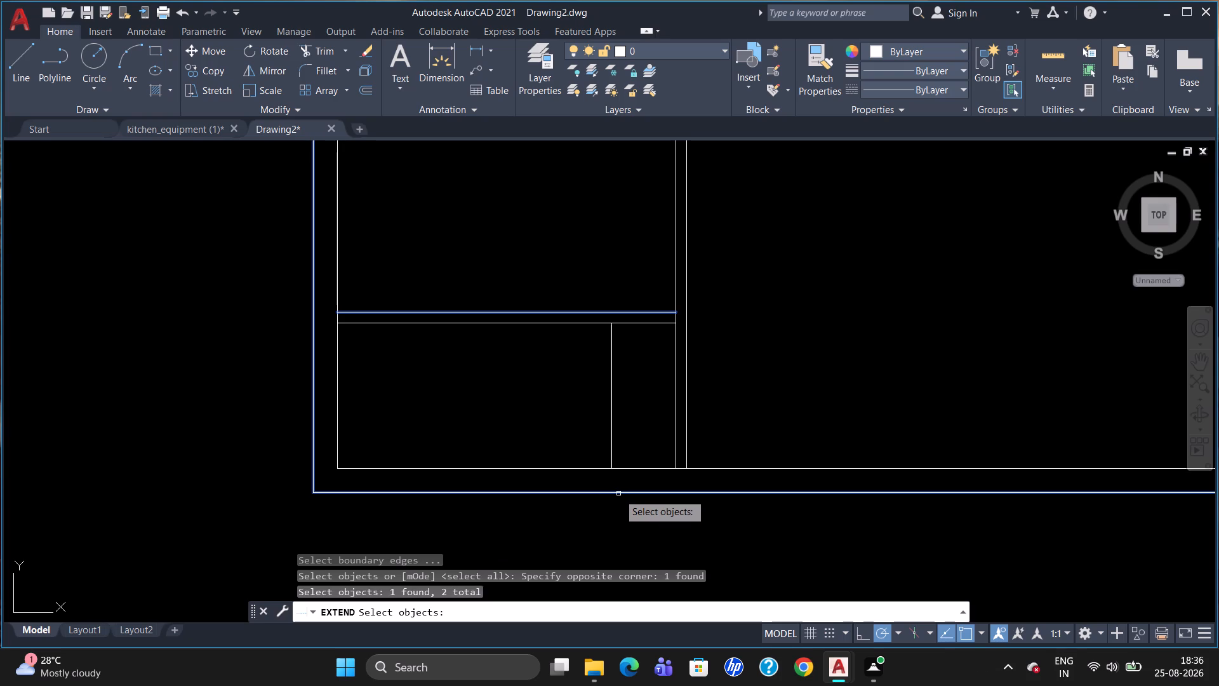
key(Return)
click(614, 455)
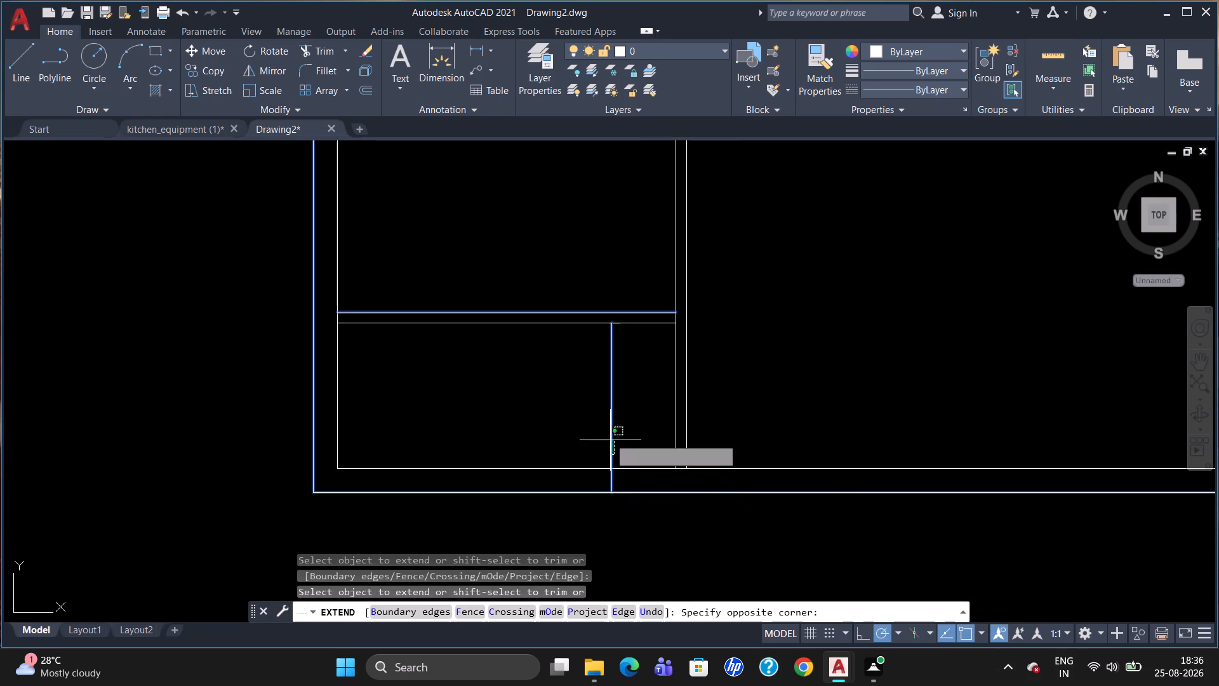
click(607, 426)
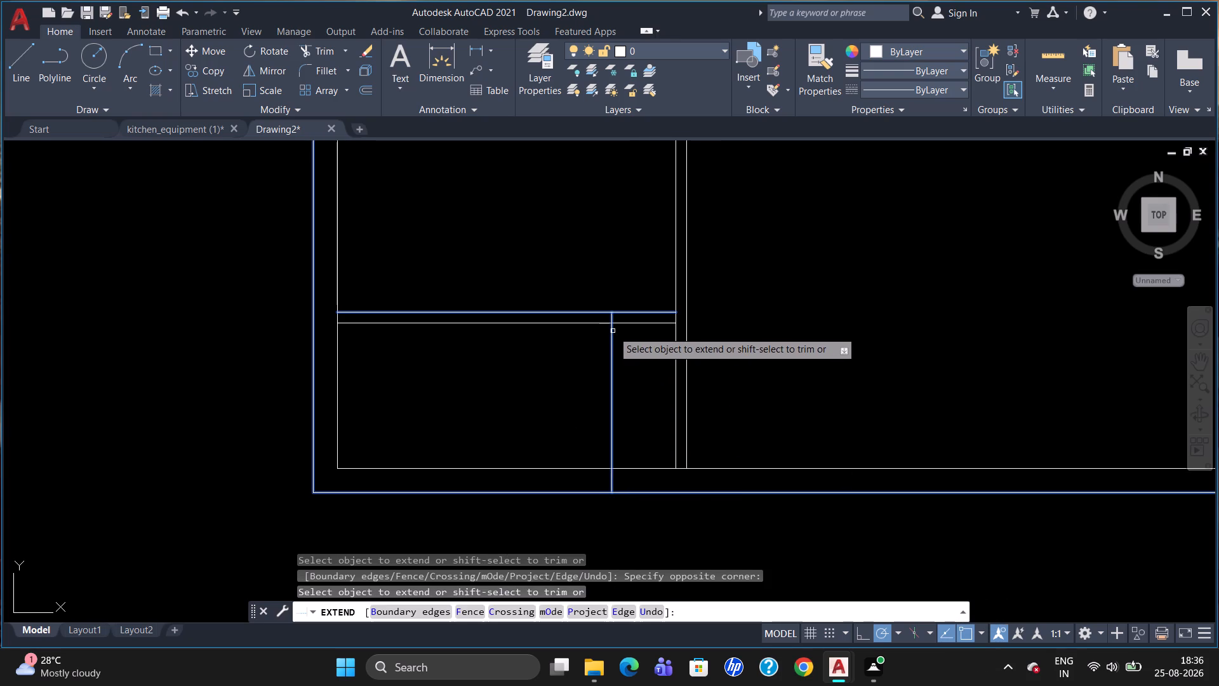
click(613, 329)
key(Escape)
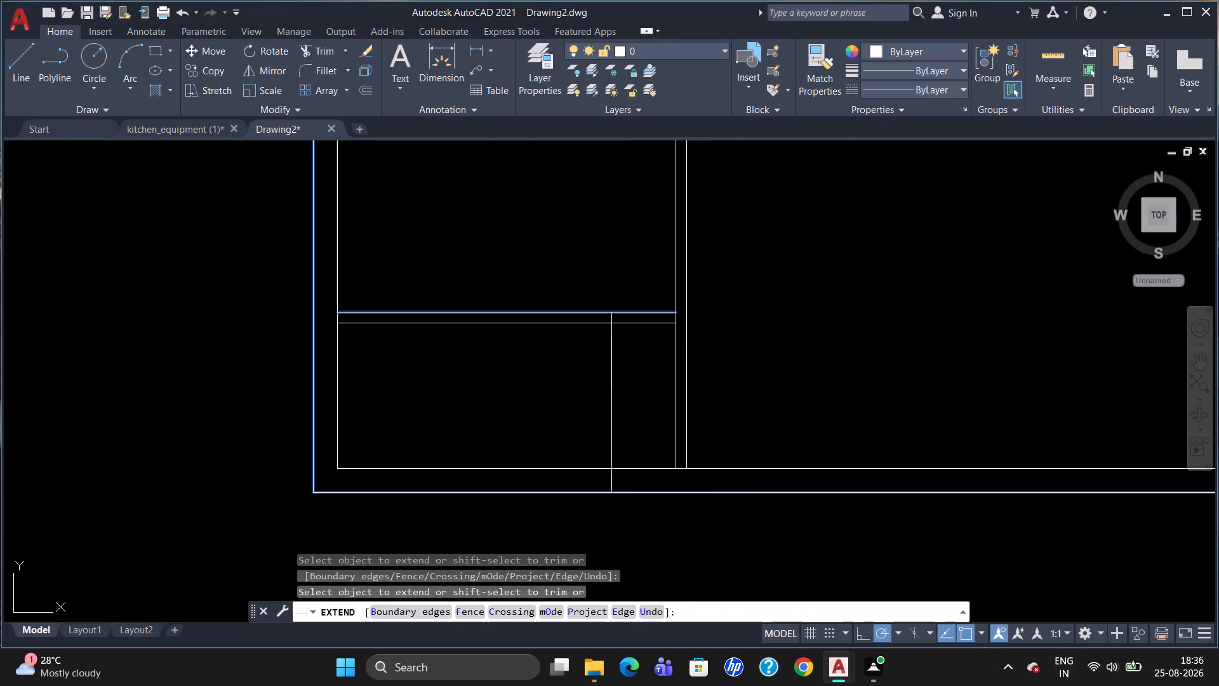
key(Escape)
key(Escape)
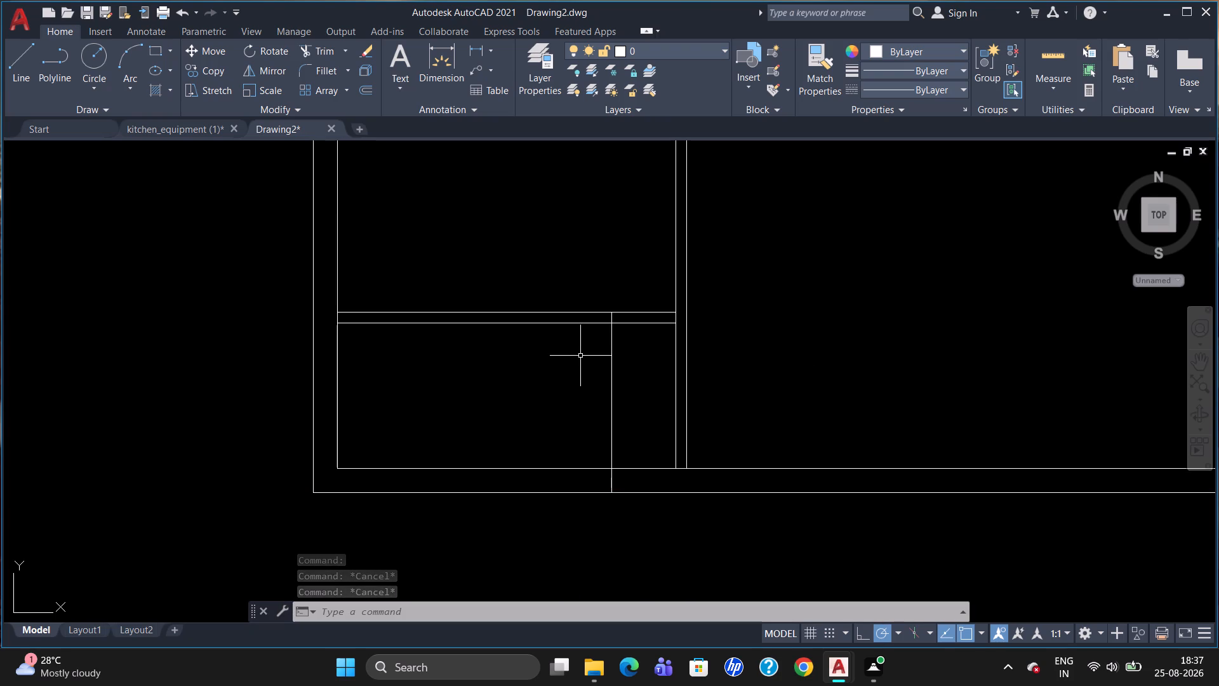
Offset the extended vertical line 4" to the right to form a short vertical partition.
scroll(638, 236, down, 3)
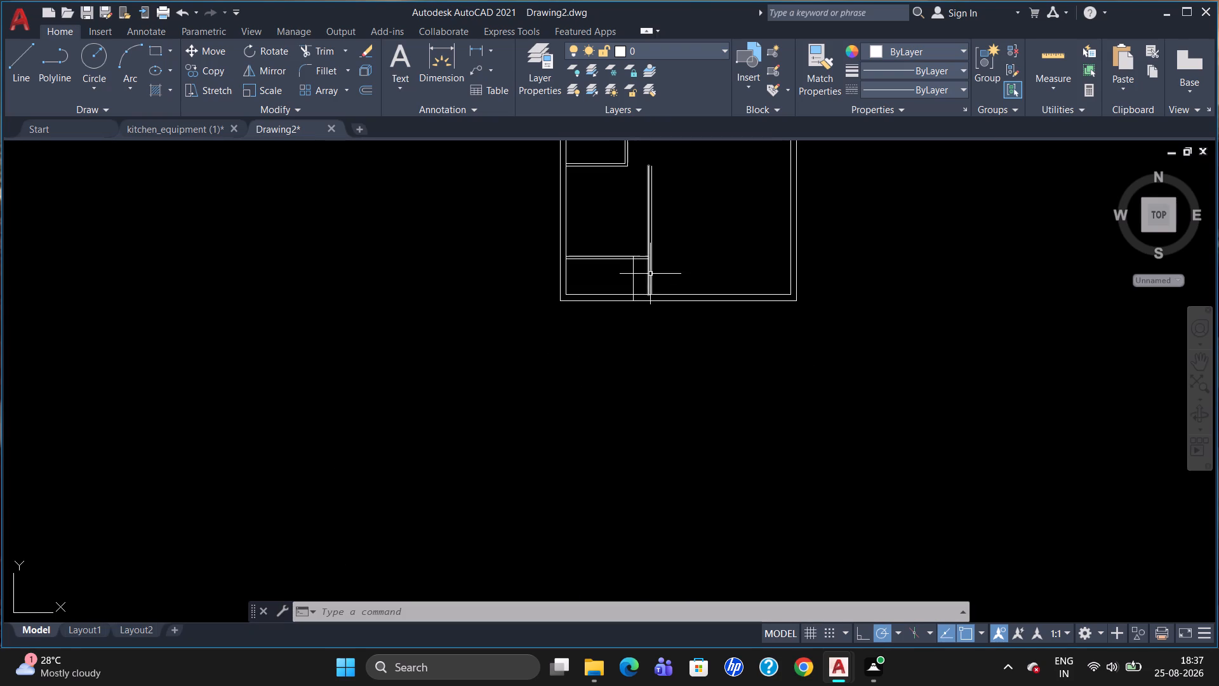
scroll(660, 227, up, 2)
scroll(615, 360, up, 2)
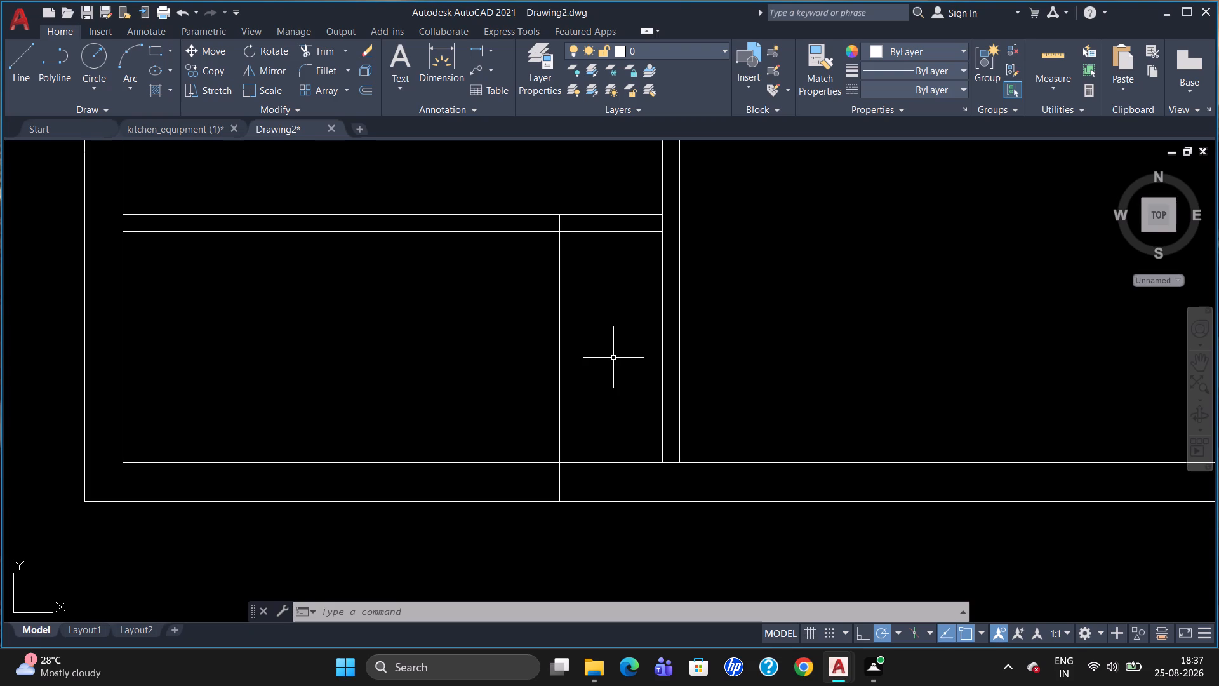
scroll(594, 360, down, 1)
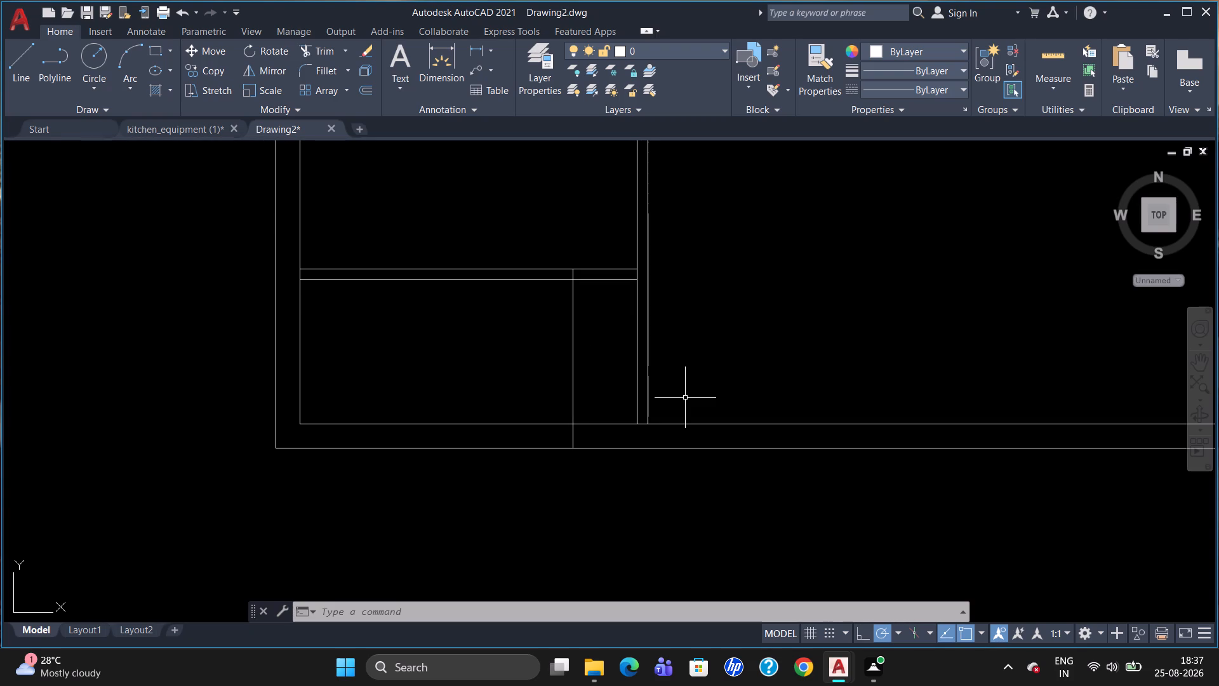
key(o)
key(Return)
text(4")
key(Return)
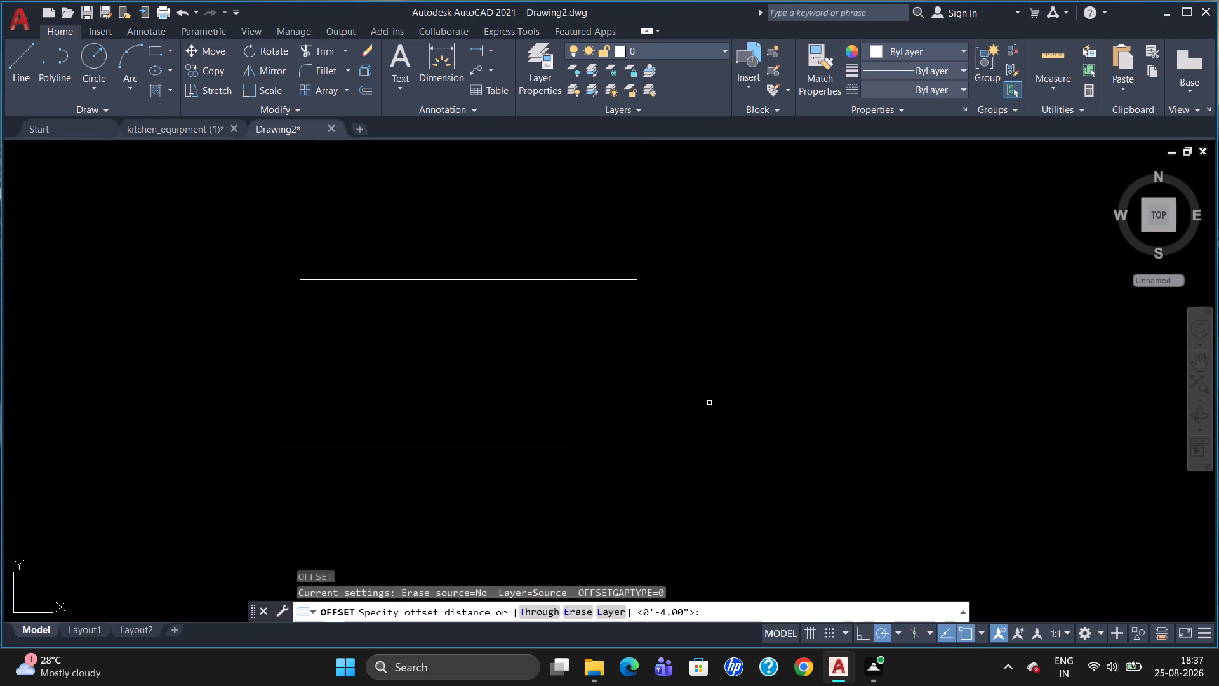
click(573, 346)
click(582, 349)
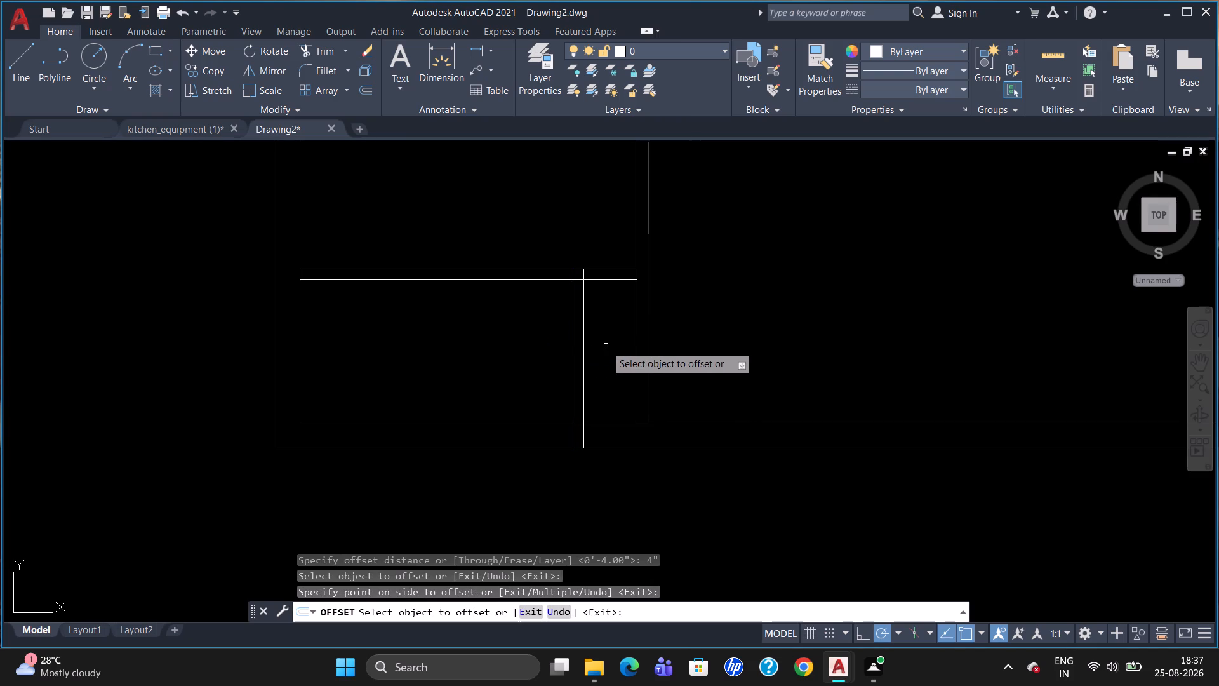
key(Escape)
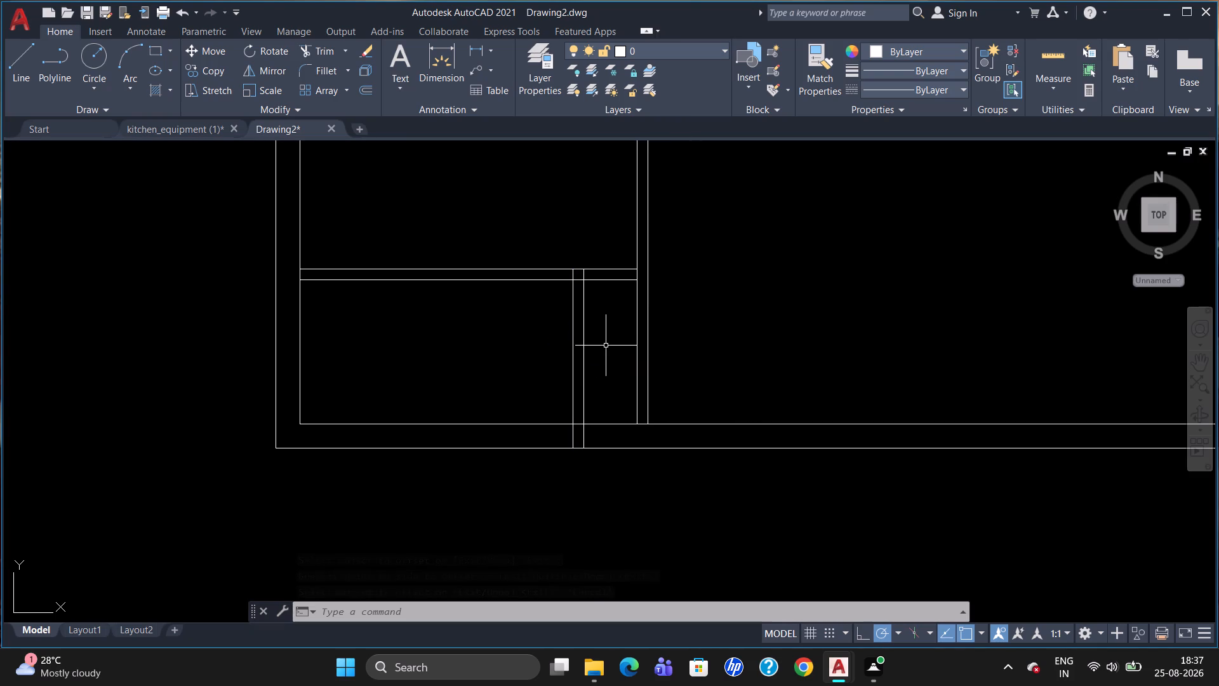
Extend both lines of the long lower vertical partition down to the outer bottom wall line.
key(l)
key(Escape)
text(EX)
key(Return)
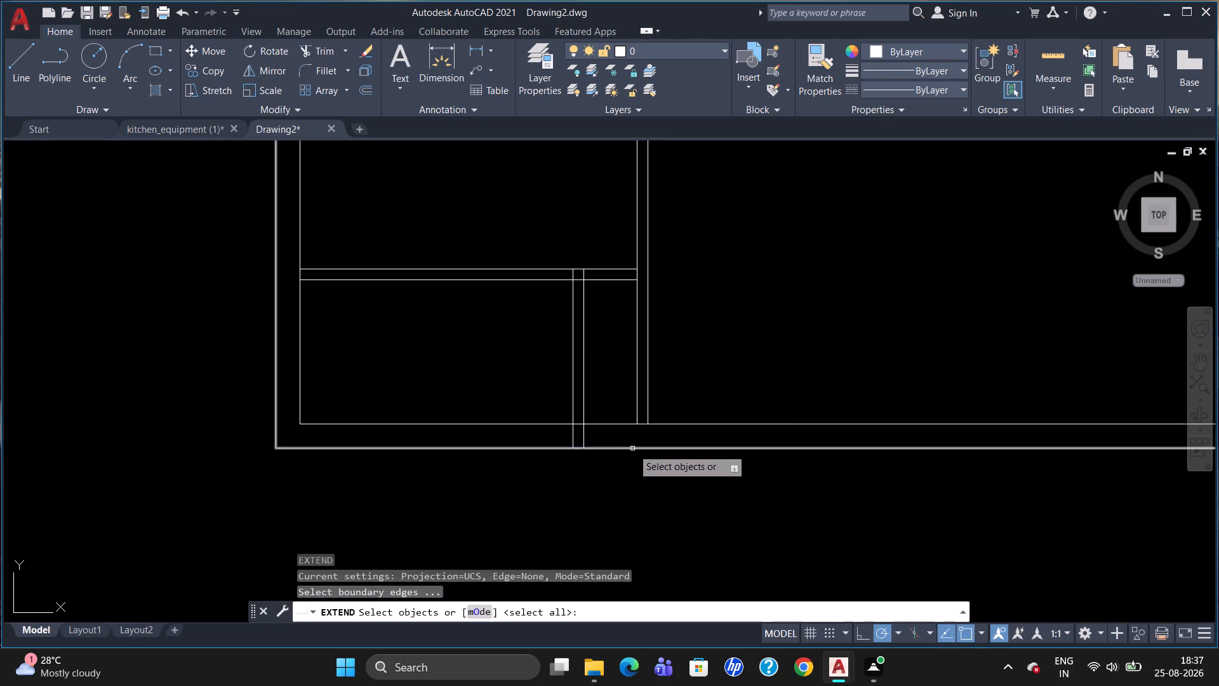
click(632, 448)
key(Return)
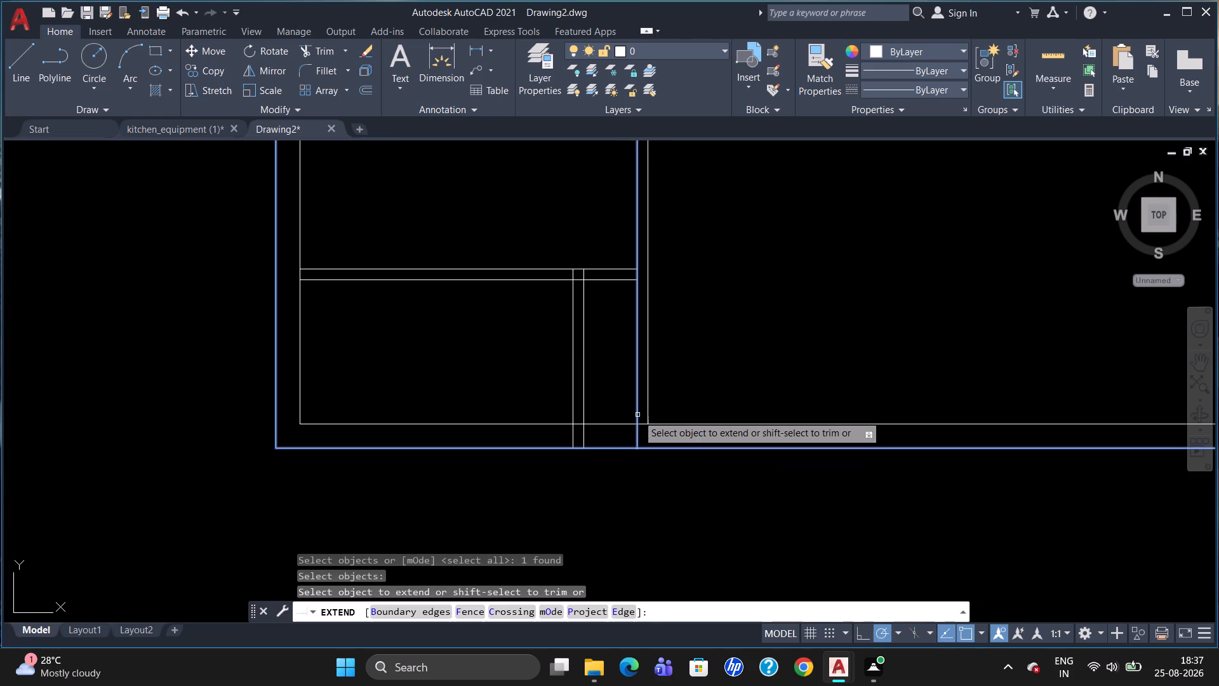
click(637, 414)
click(647, 416)
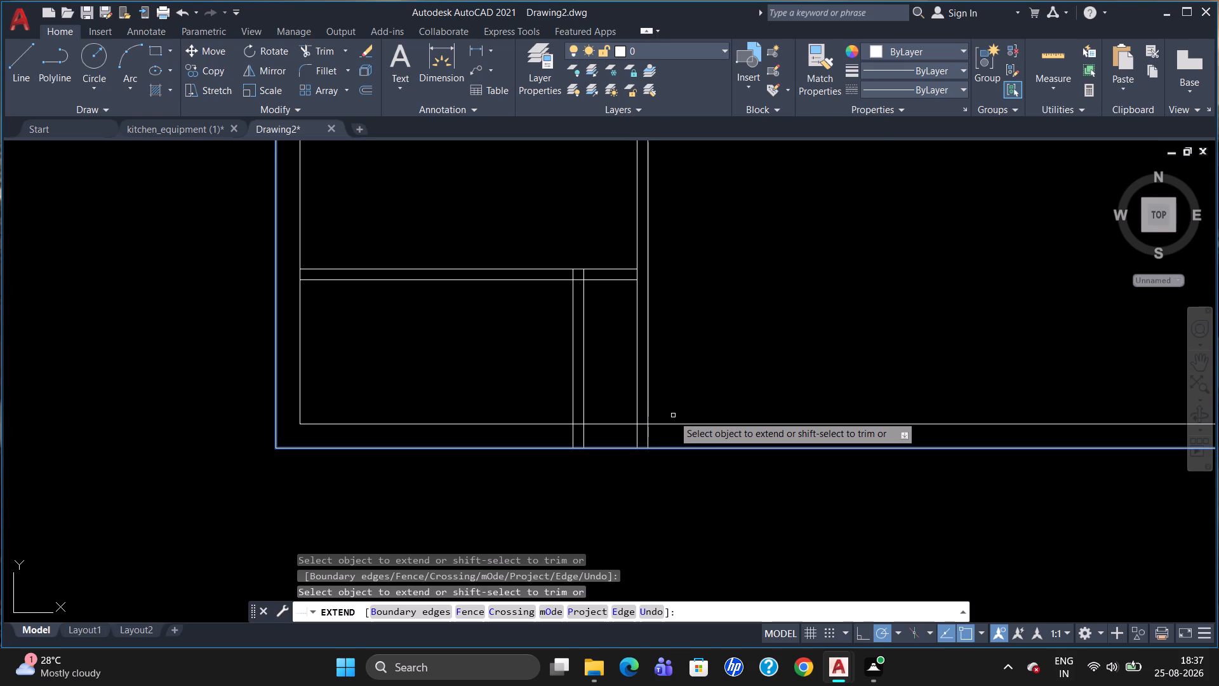
key(Escape)
Trim the outer and inner bottom wall lines between the short and long vertical partitions to form an opening.
text(TR)
key(Return)
key(Return)
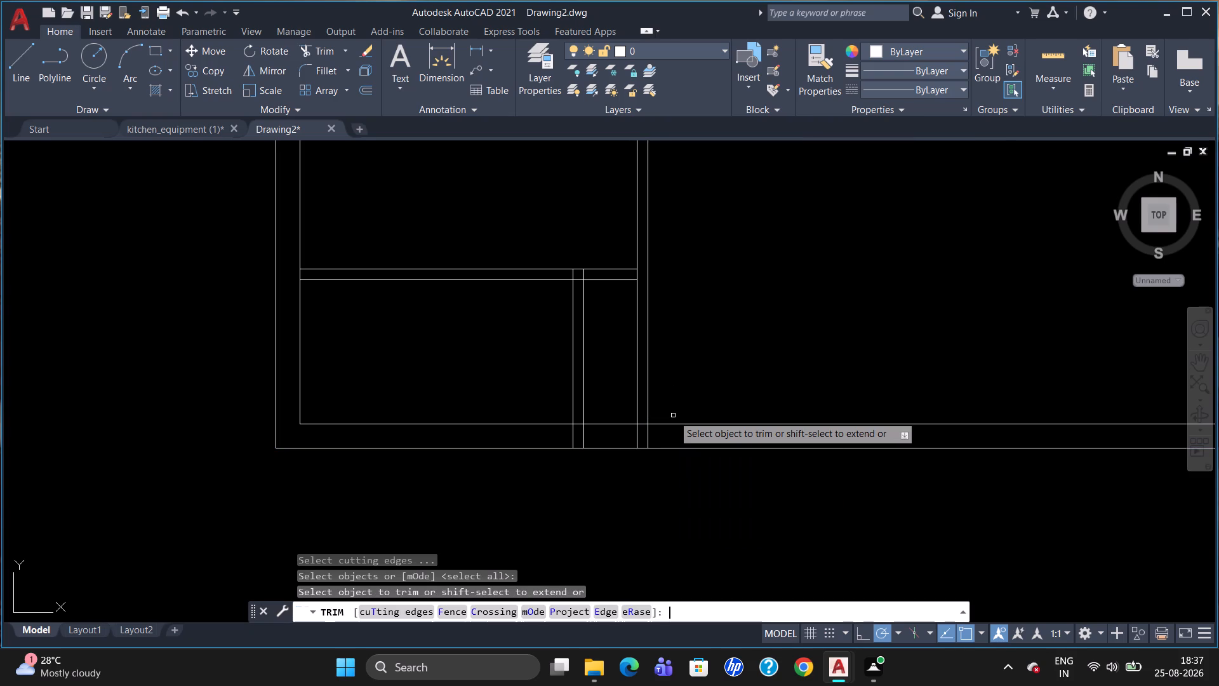
click(602, 445)
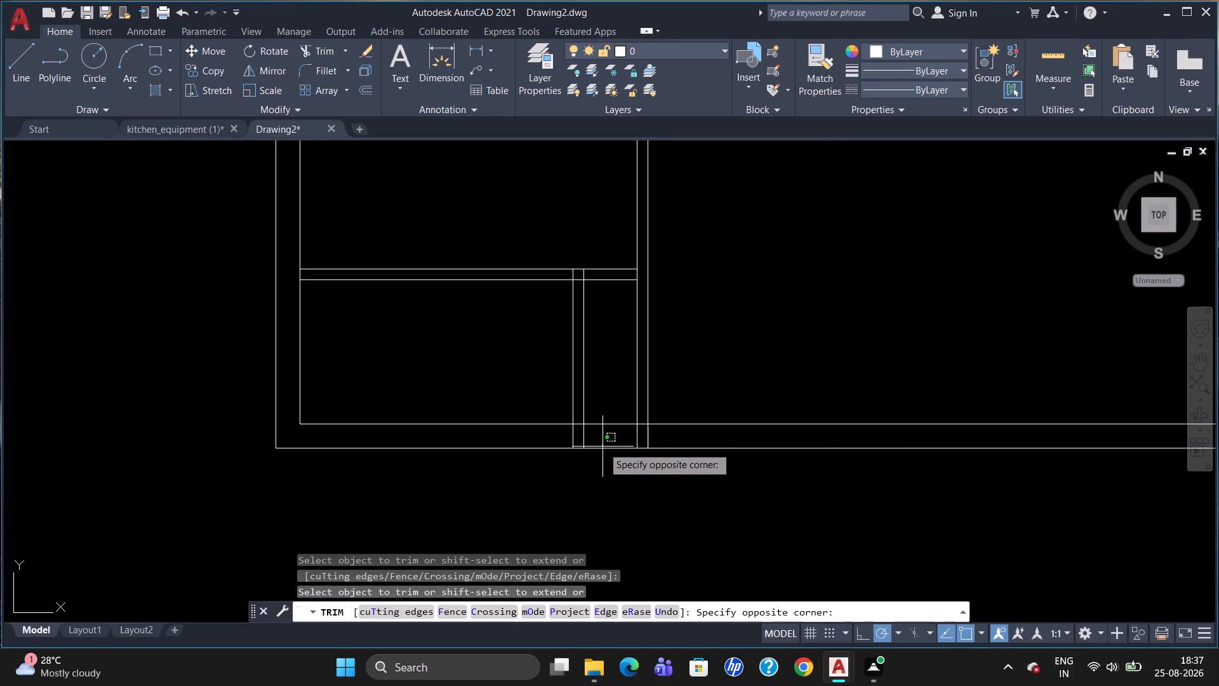
click(602, 447)
click(602, 448)
click(603, 422)
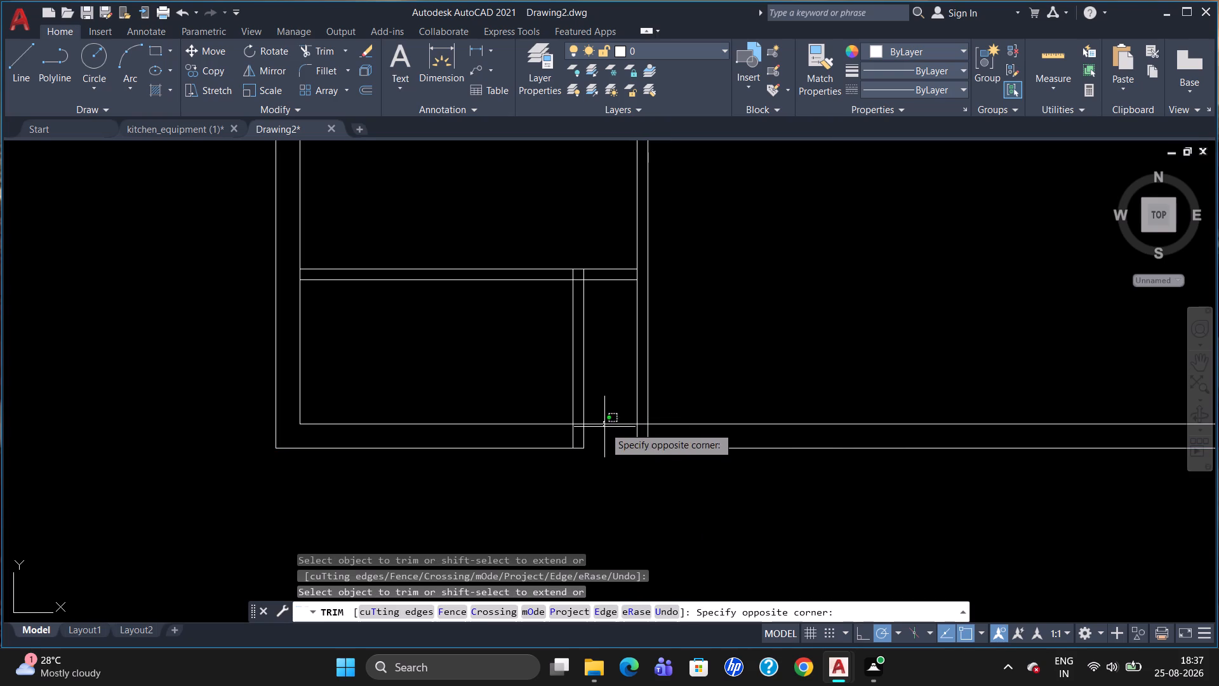
click(604, 427)
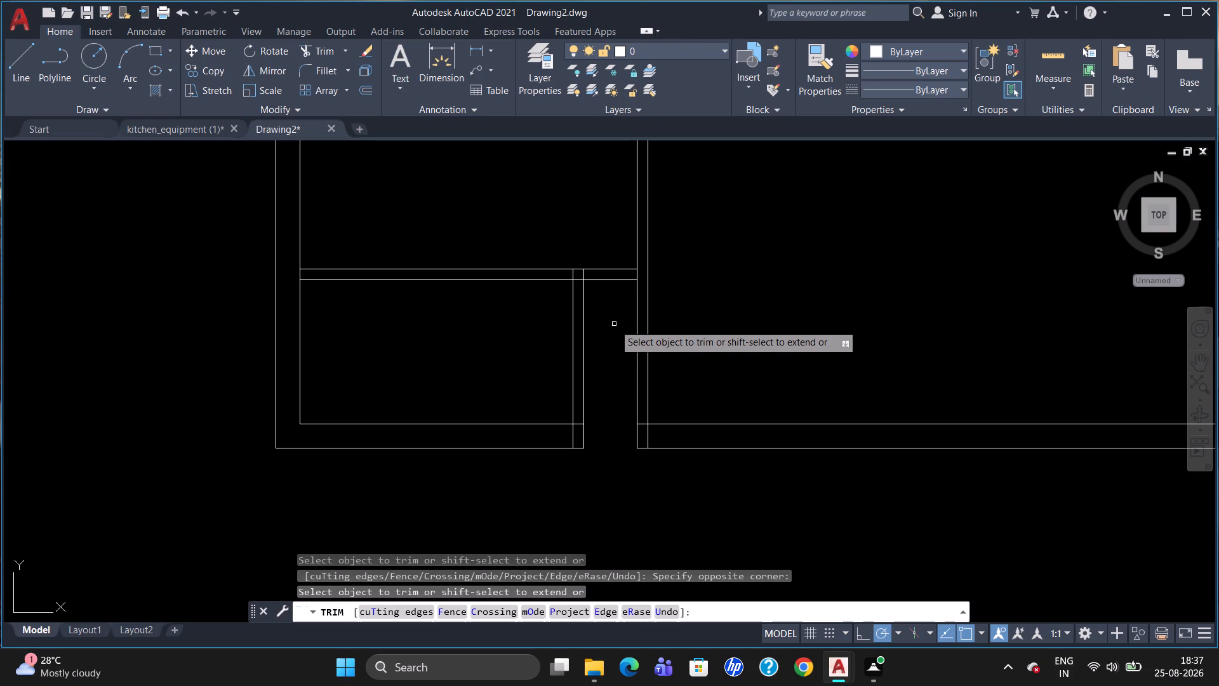
Trim the overlapping segments where the lower-left room's partitions meet each other, the bottom wall and the left wall.
click(580, 281)
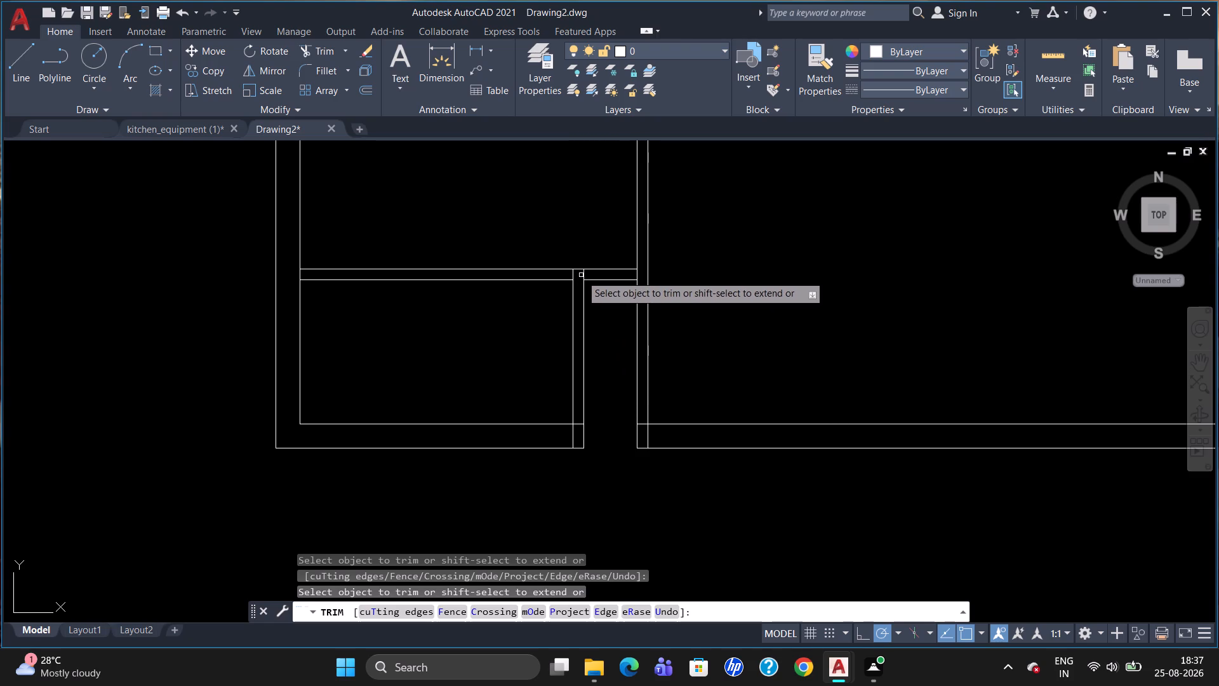
click(585, 275)
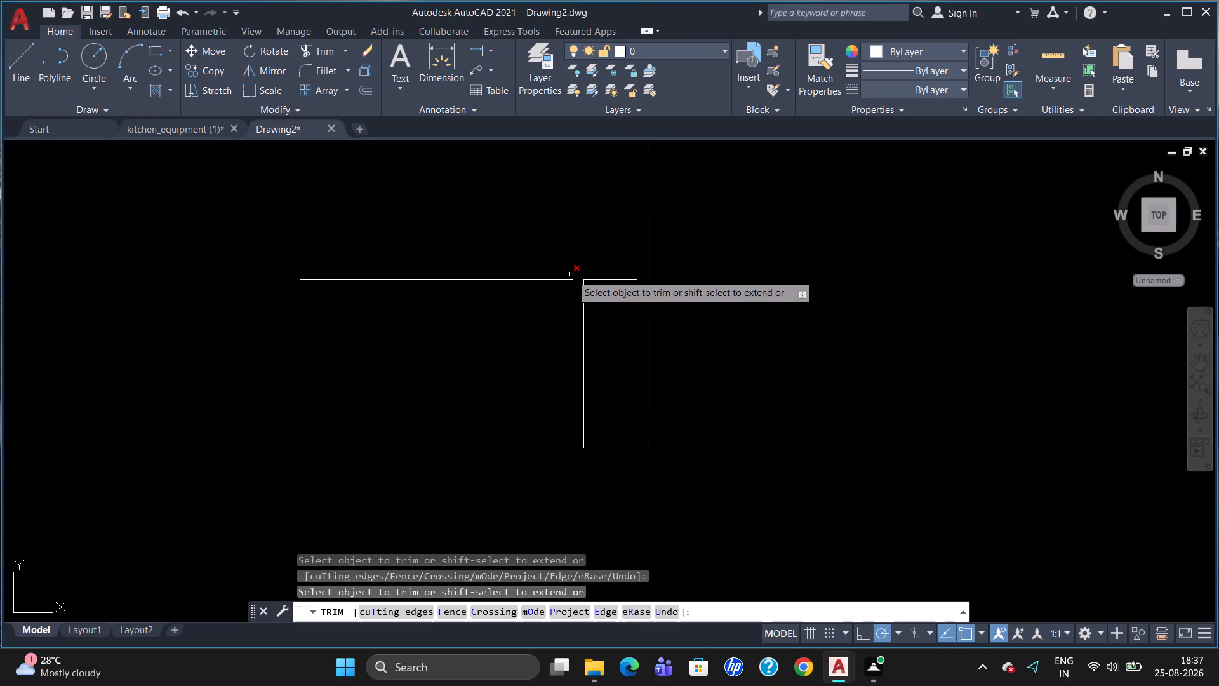
click(571, 274)
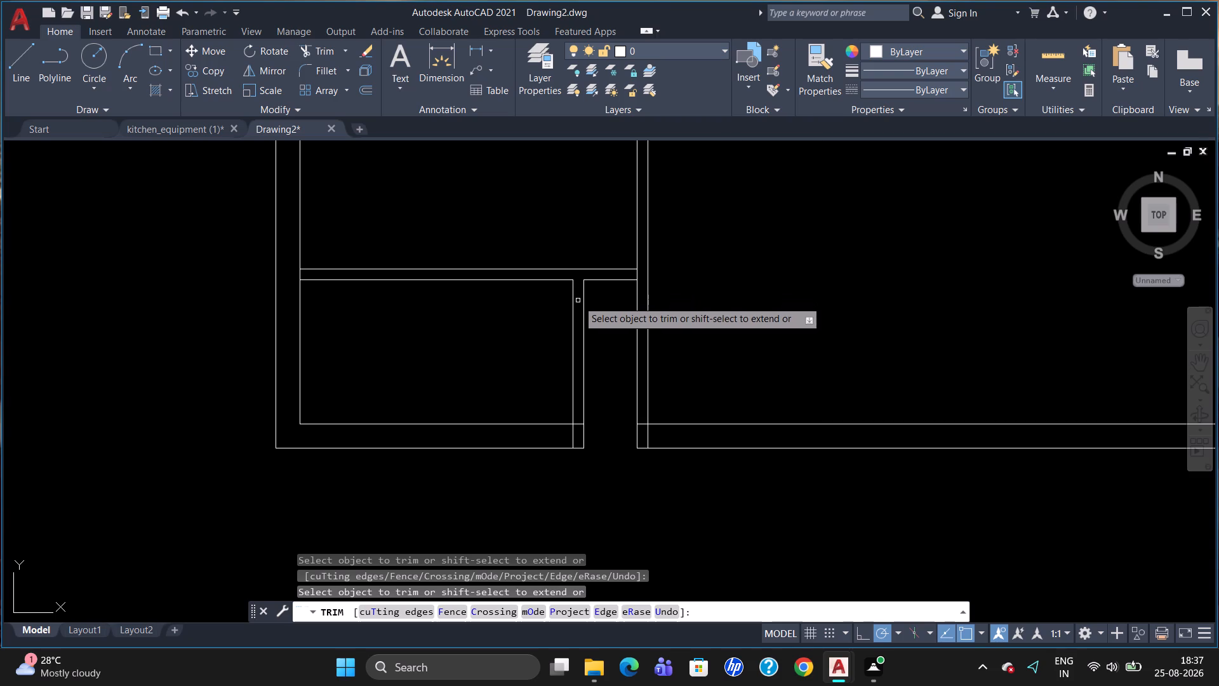
click(573, 434)
click(577, 422)
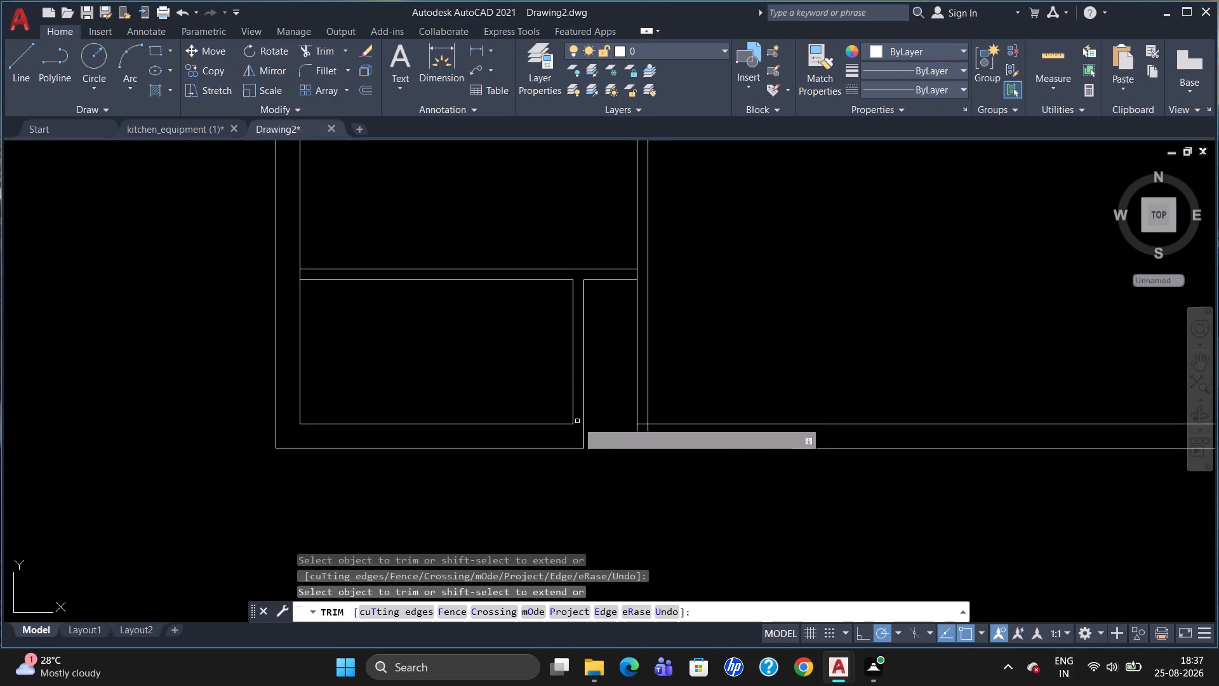
click(298, 277)
Trim both lines of the upper horizontal partition between the two upper vertical partitions to open the middle passage.
scroll(407, 227, down, 2)
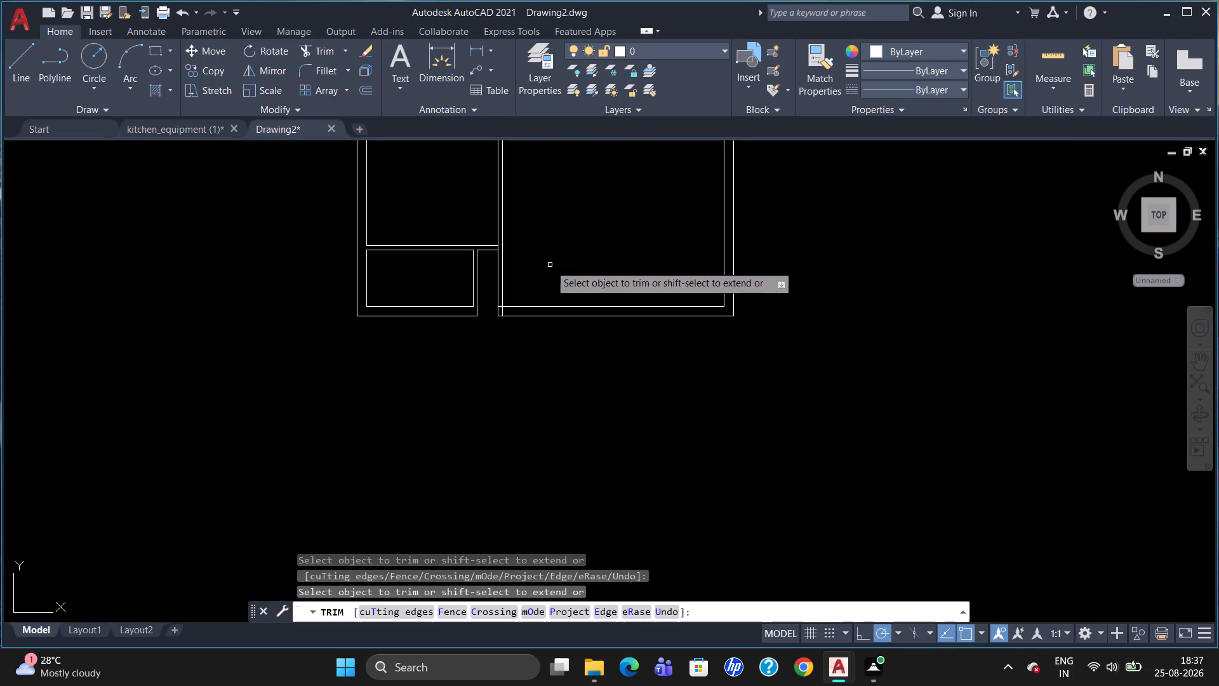
scroll(512, 278, up, 2)
scroll(540, 313, down, 3)
scroll(611, 239, up, 3)
scroll(609, 275, down, 3)
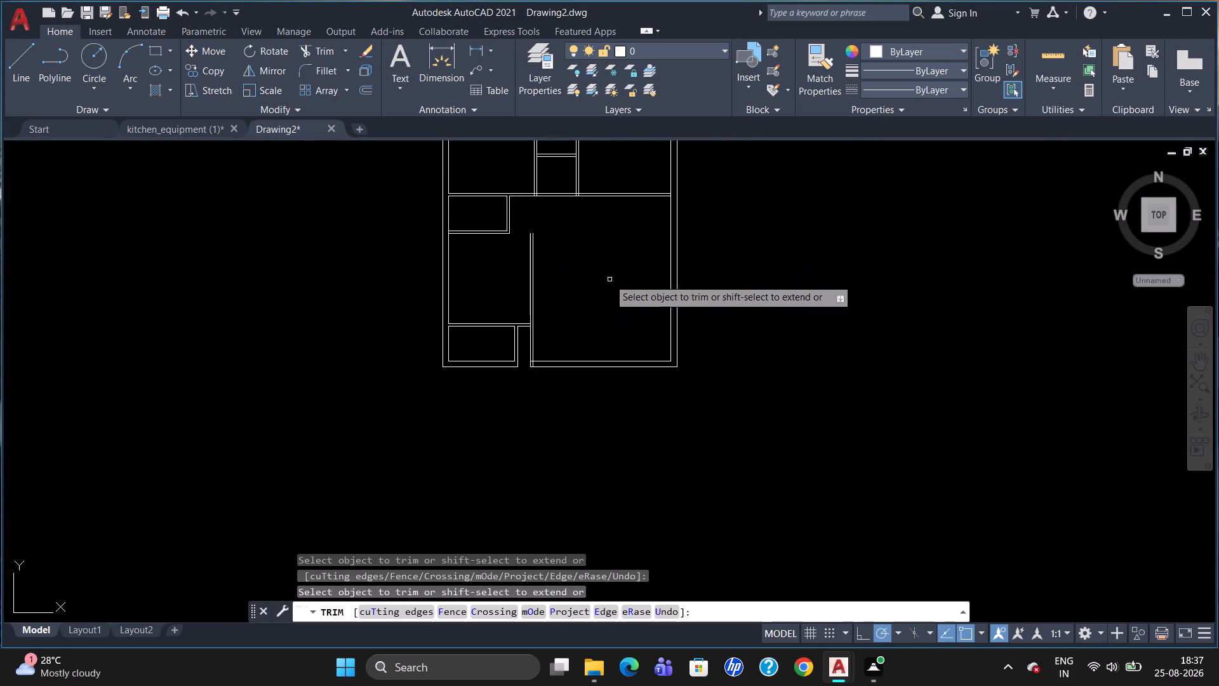
scroll(575, 233, up, 1)
scroll(579, 251, down, 2)
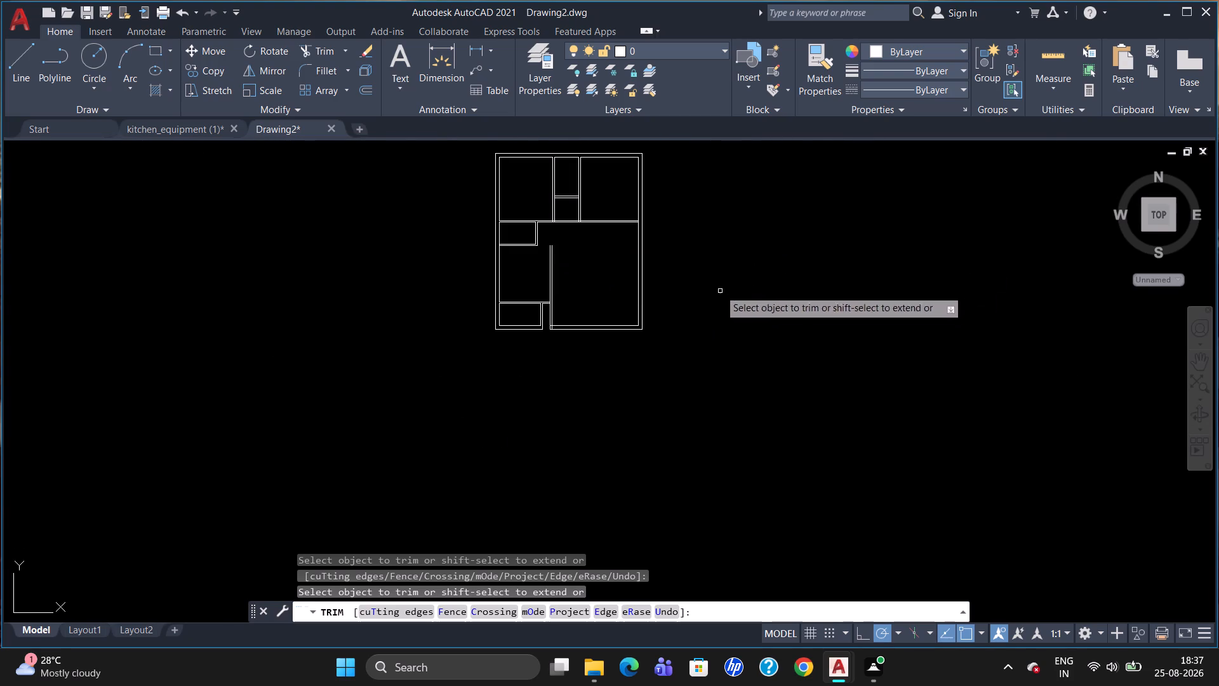
scroll(663, 205, up, 3)
scroll(675, 237, down, 2)
scroll(465, 194, up, 2)
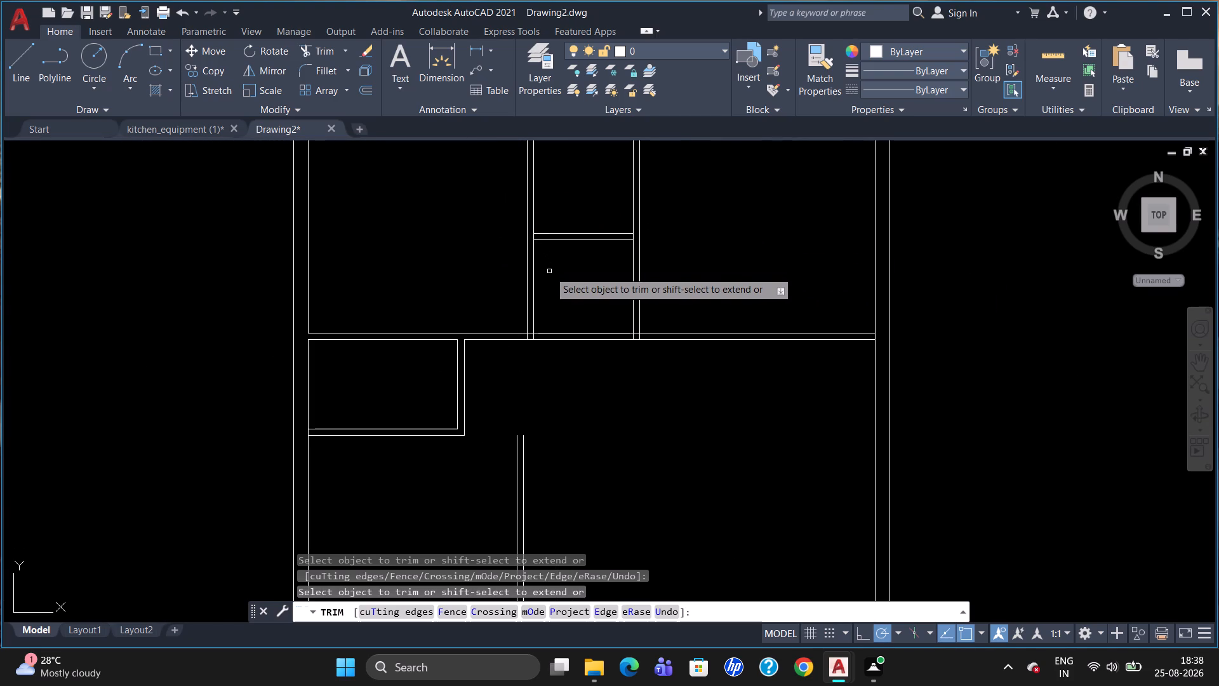
scroll(560, 266, down, 1)
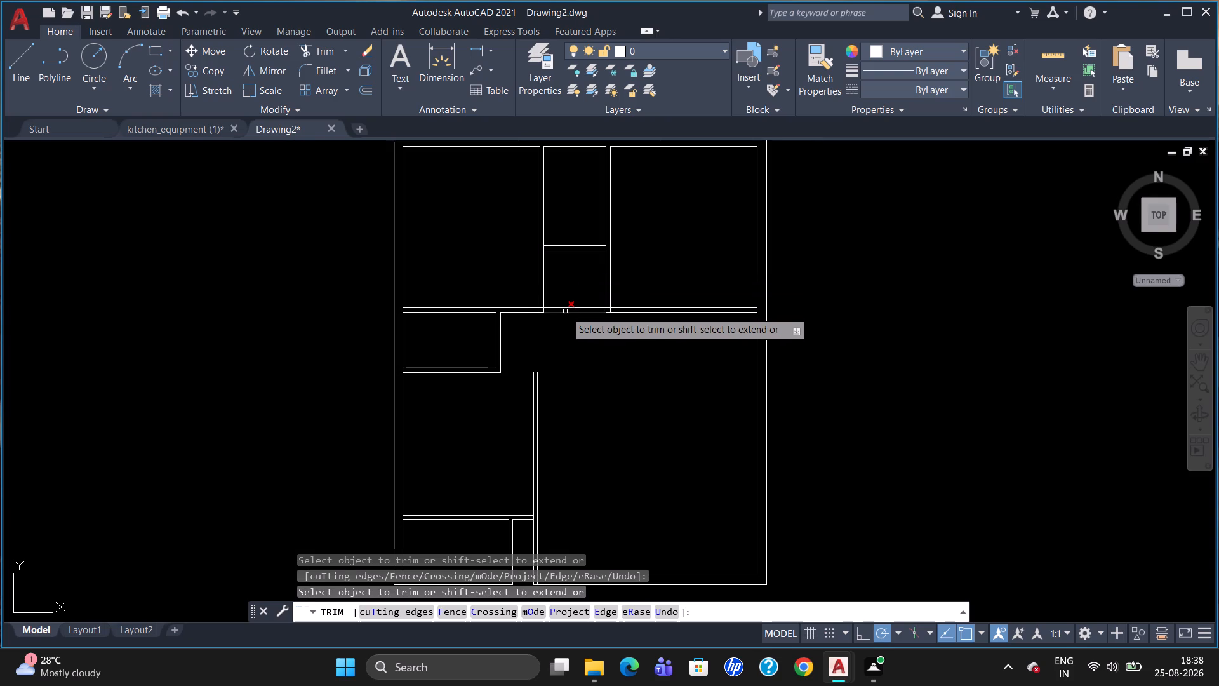
click(565, 311)
click(565, 306)
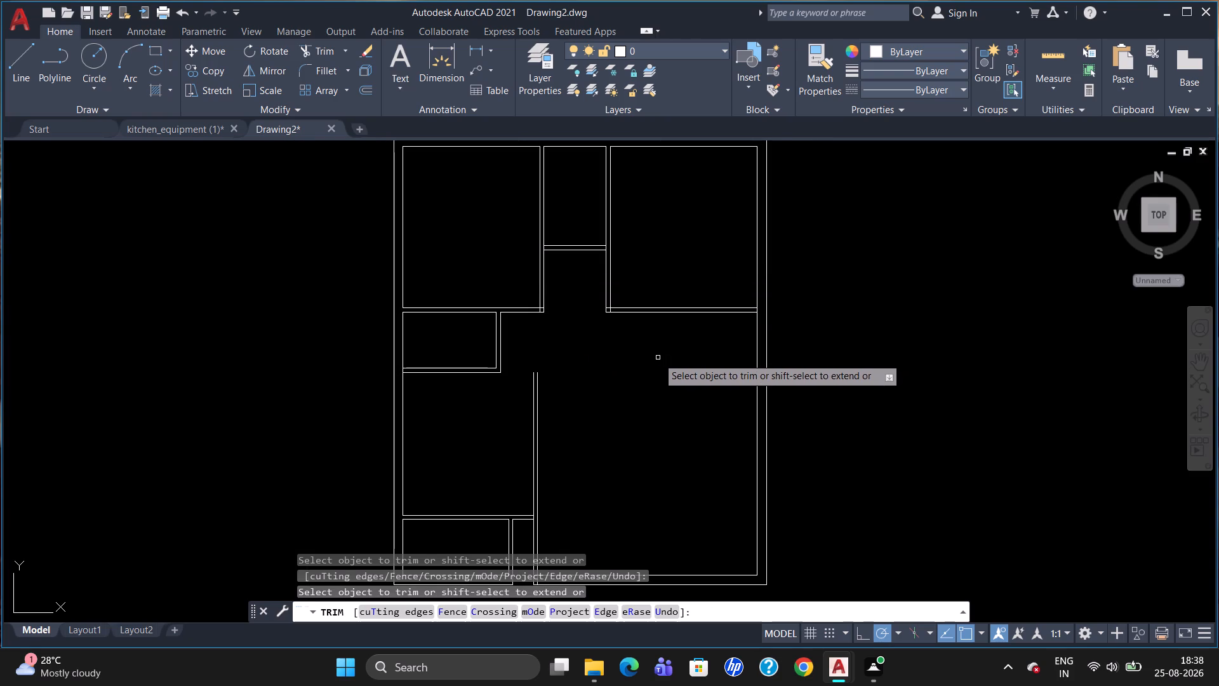
key(Escape)
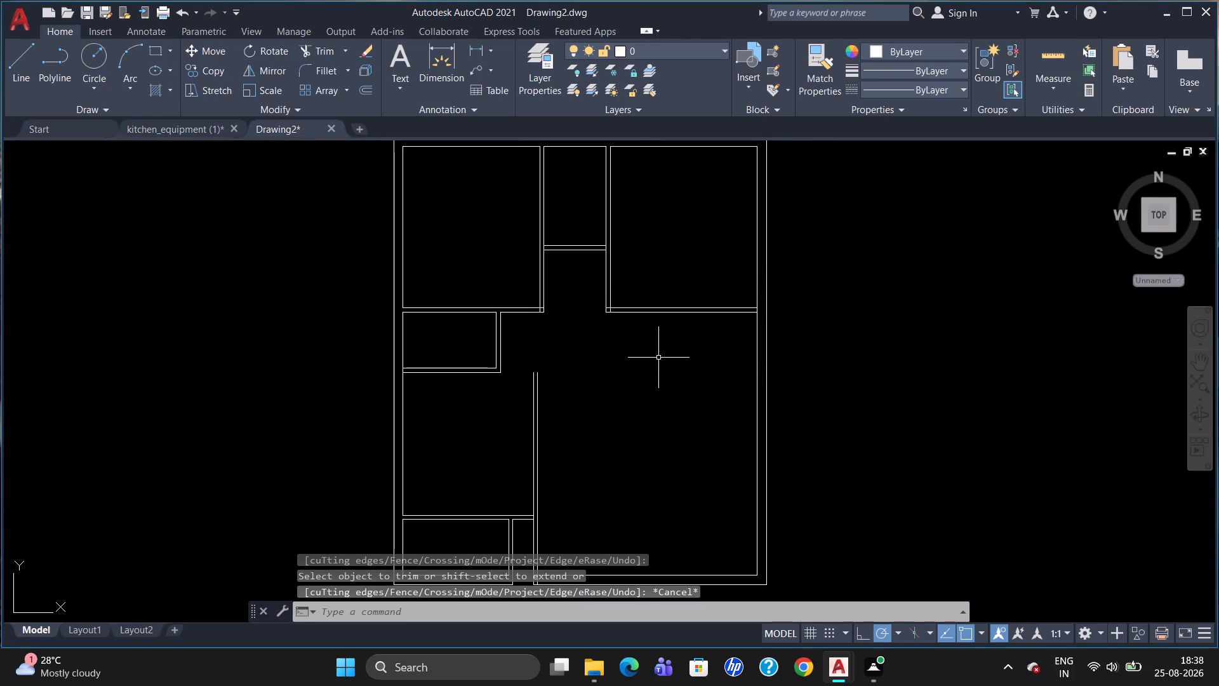
Break the inner right wall line at its junction with the lower line of the upper-right room's bottom partition.
scroll(660, 494, up, 3)
scroll(661, 397, down, 5)
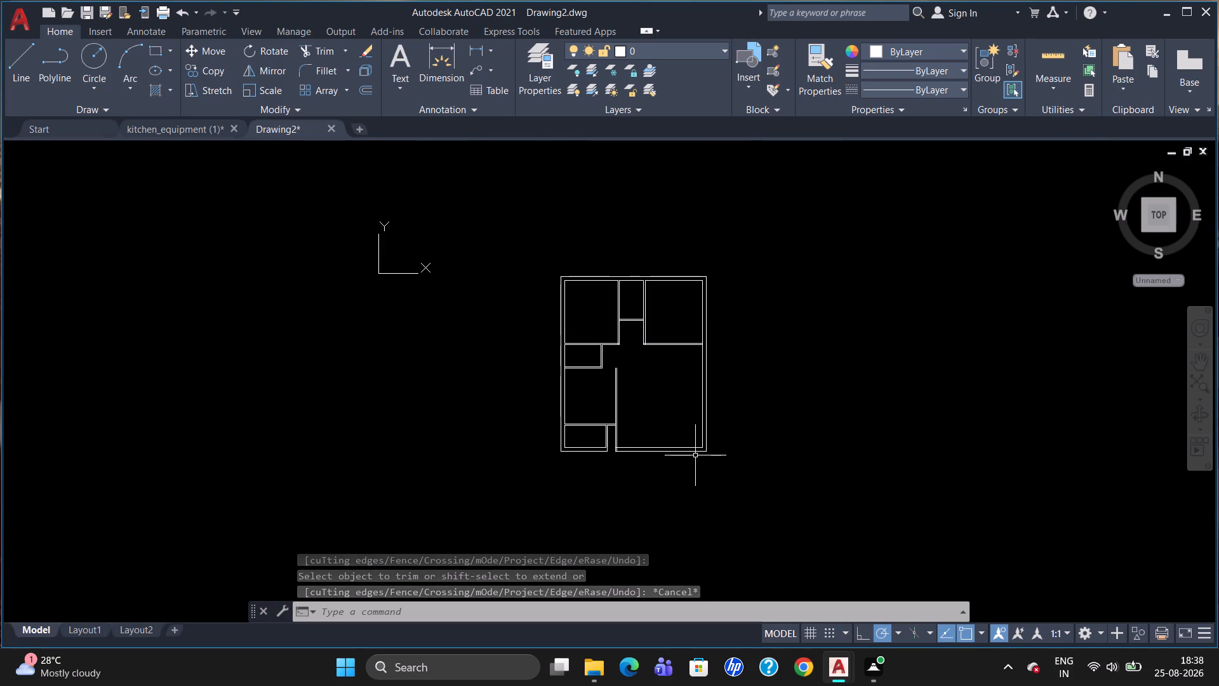
scroll(695, 455, up, 1)
scroll(729, 314, up, 1)
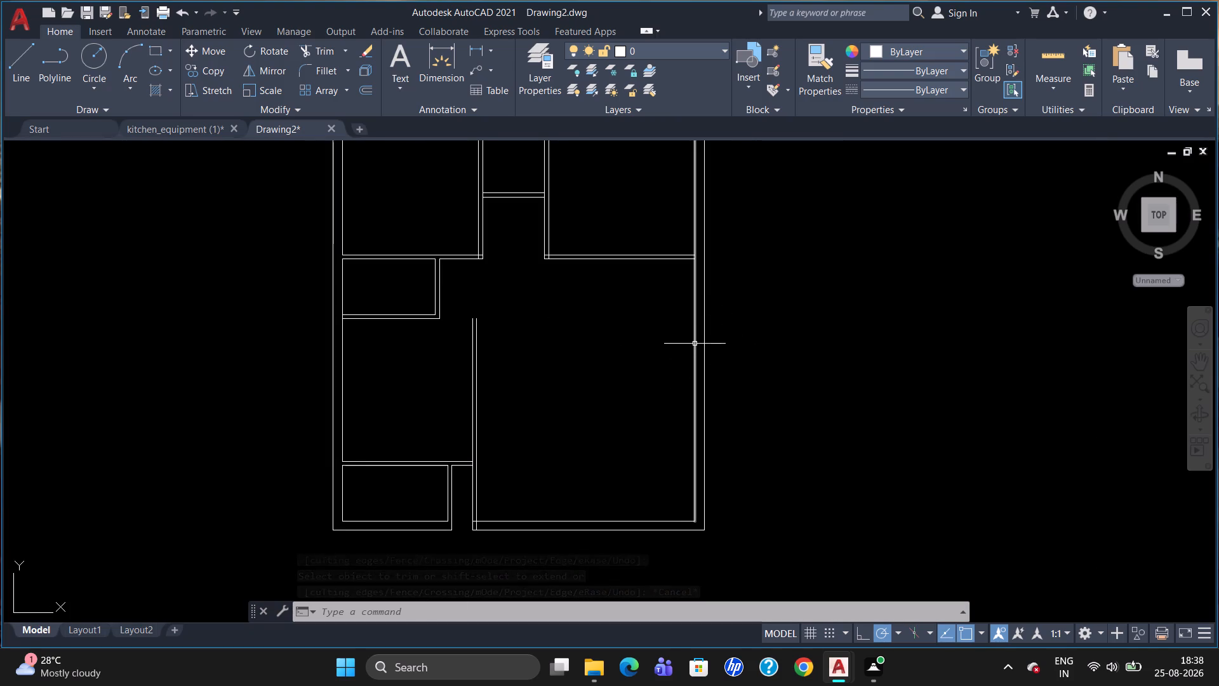
click(694, 344)
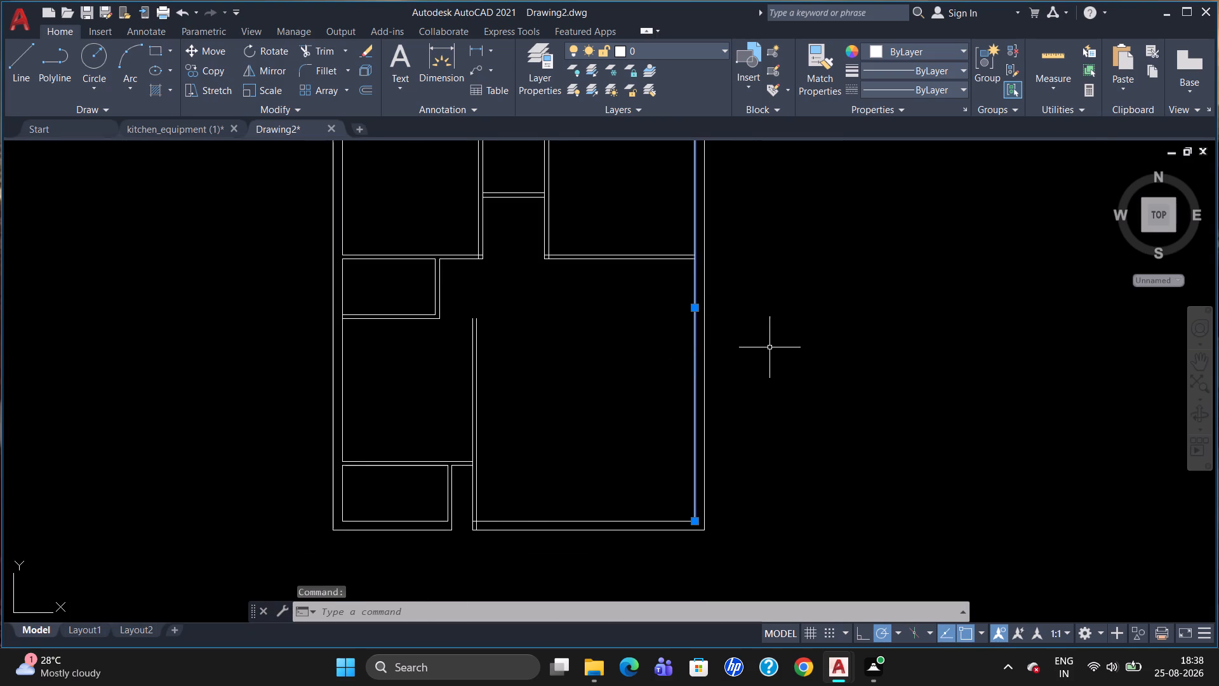
key(Escape)
text(BR)
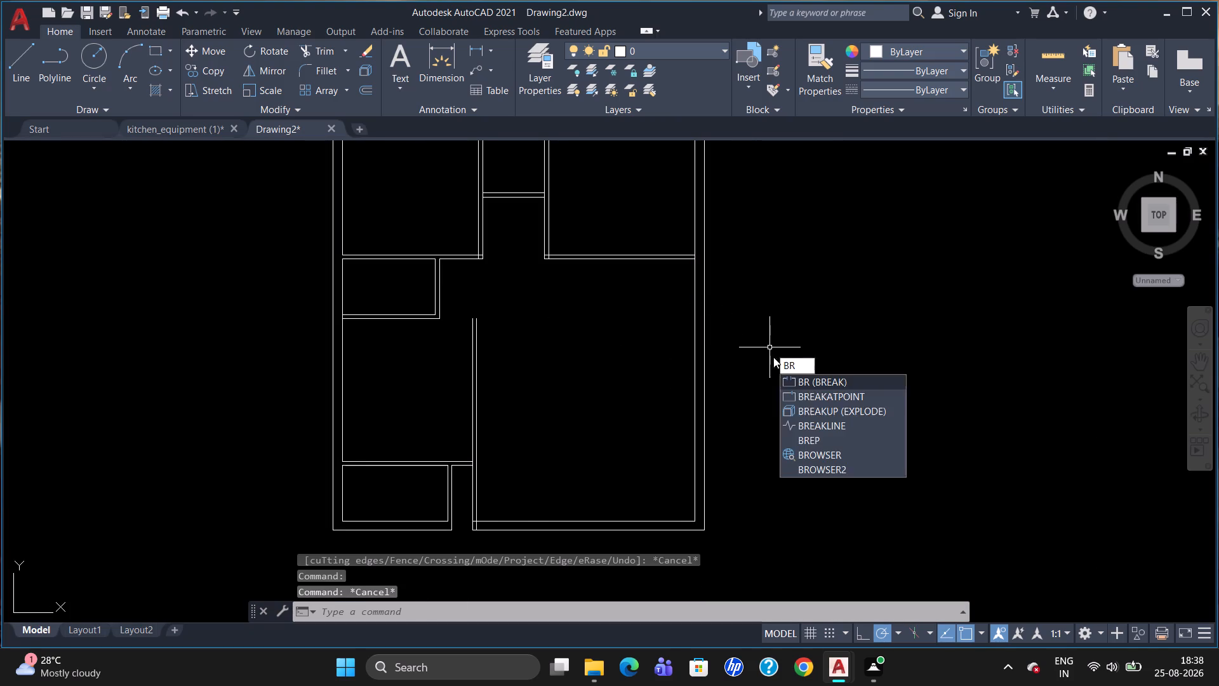
click(805, 399)
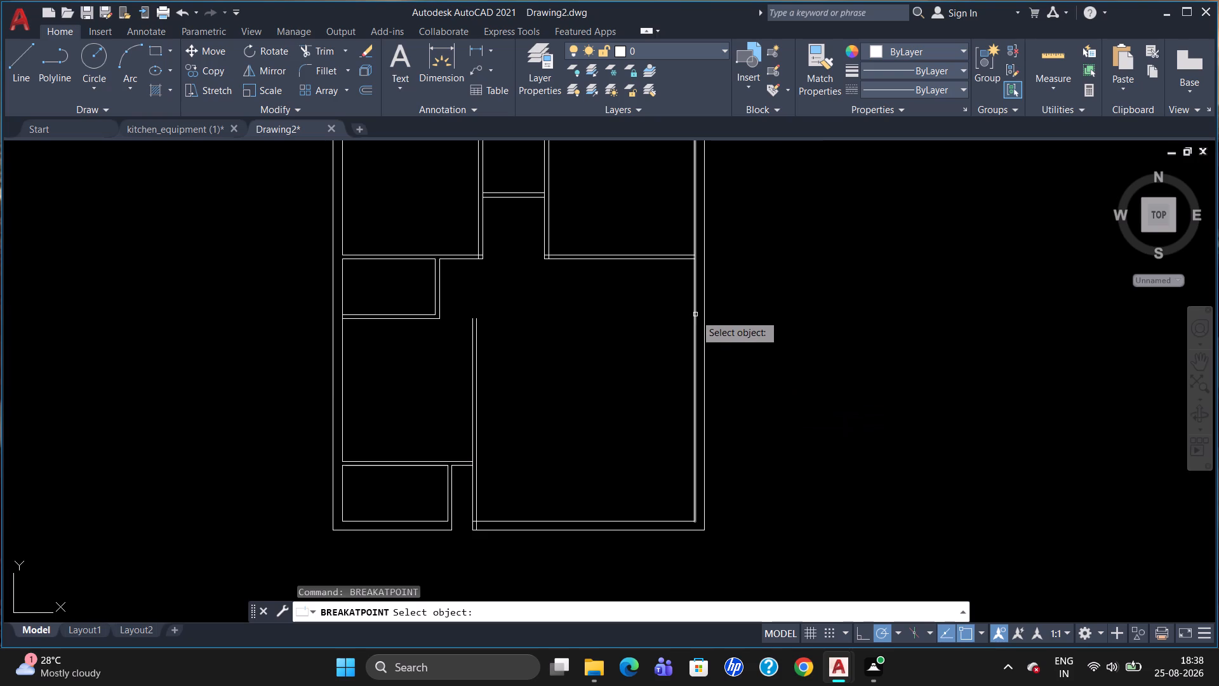
click(695, 314)
click(693, 262)
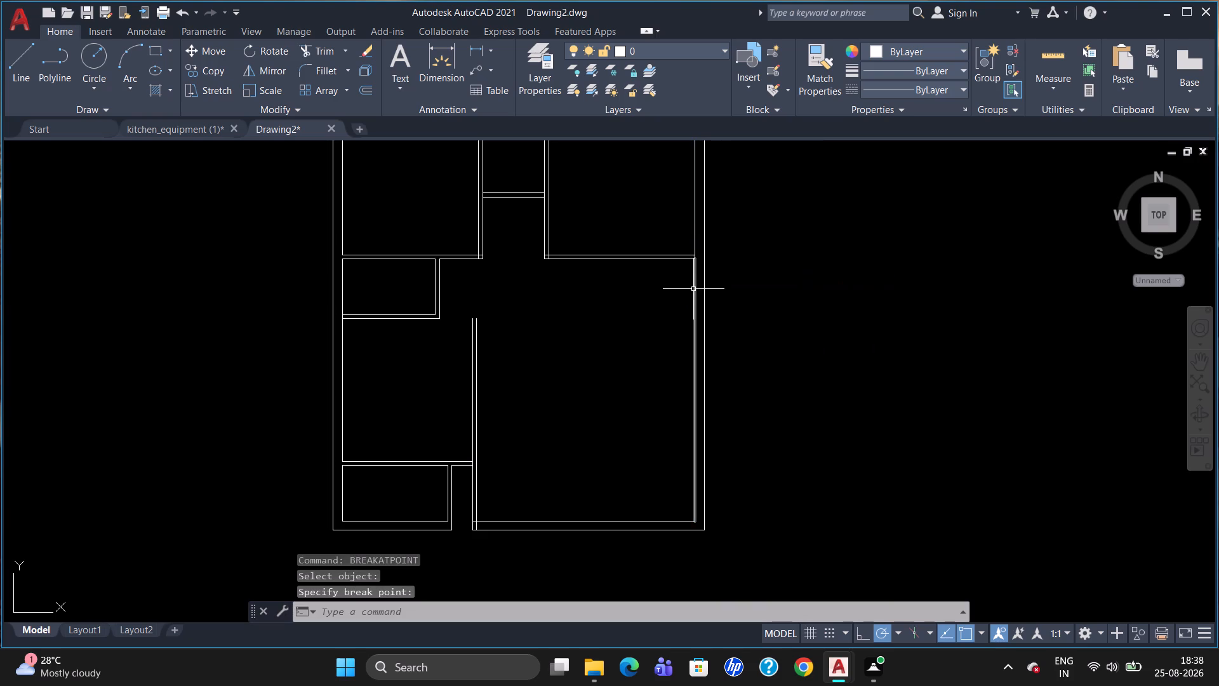
Offset the lower part of the inner right wall line 5' inward, and offset that copy 4" inward to form a vertical partition.
key(o)
key(Return)
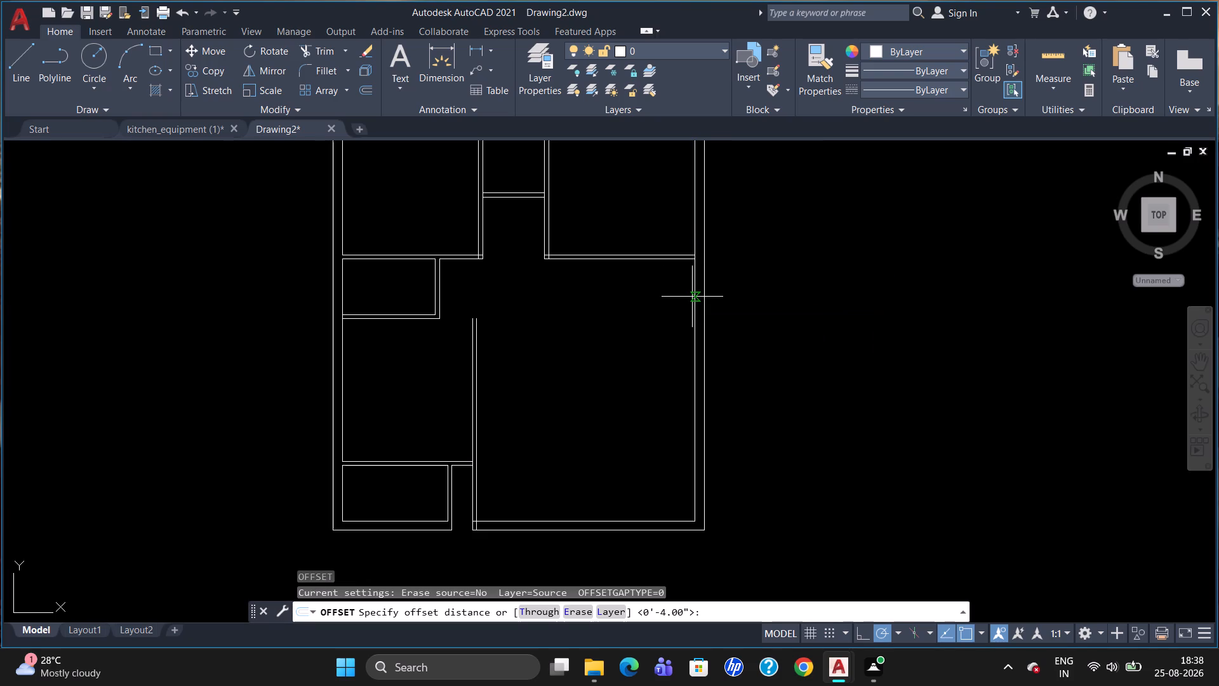
text(5')
key(Return)
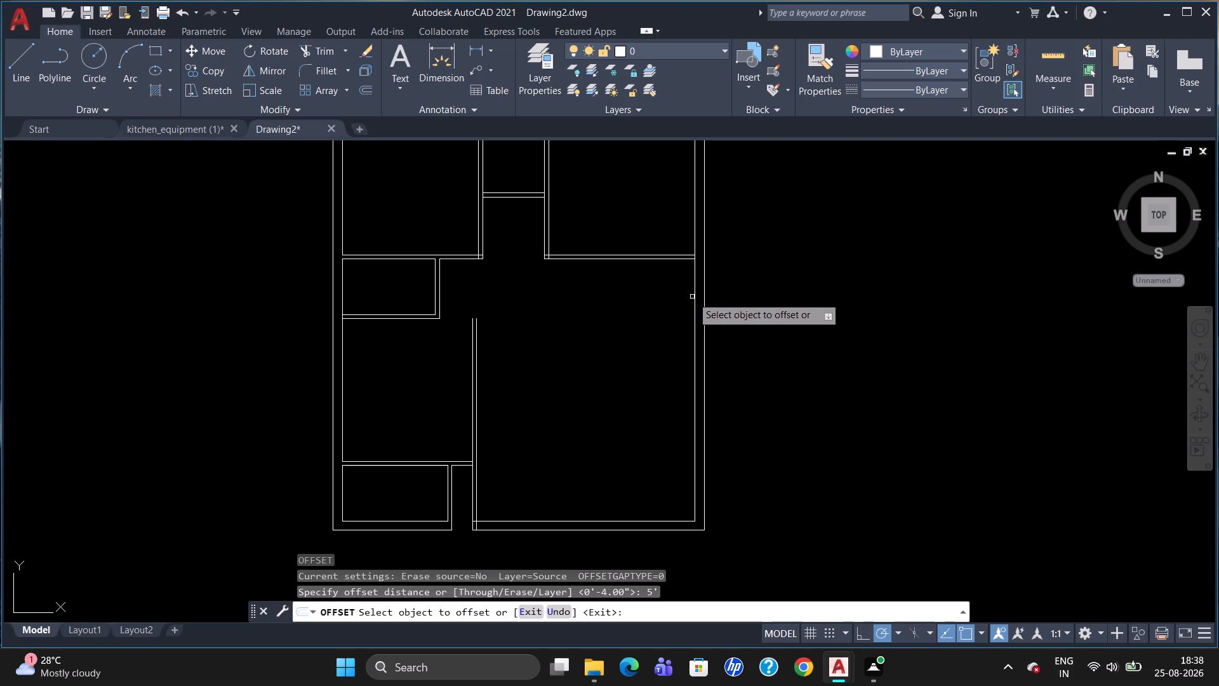
click(695, 301)
click(680, 305)
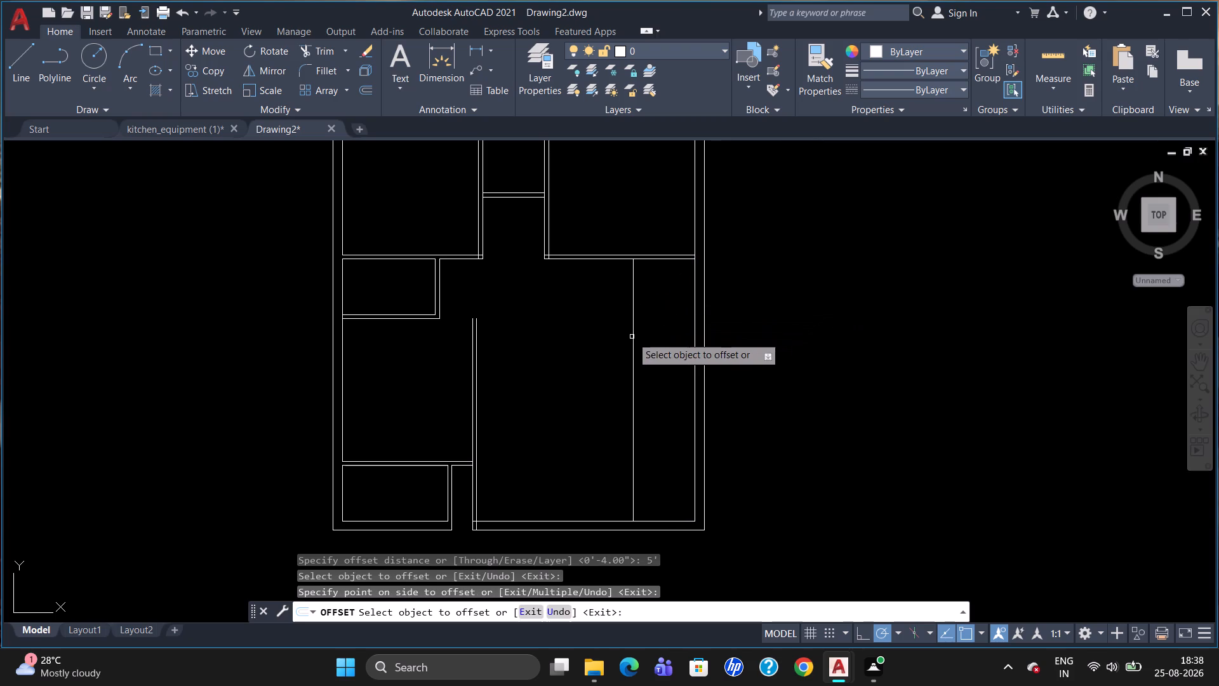
click(632, 337)
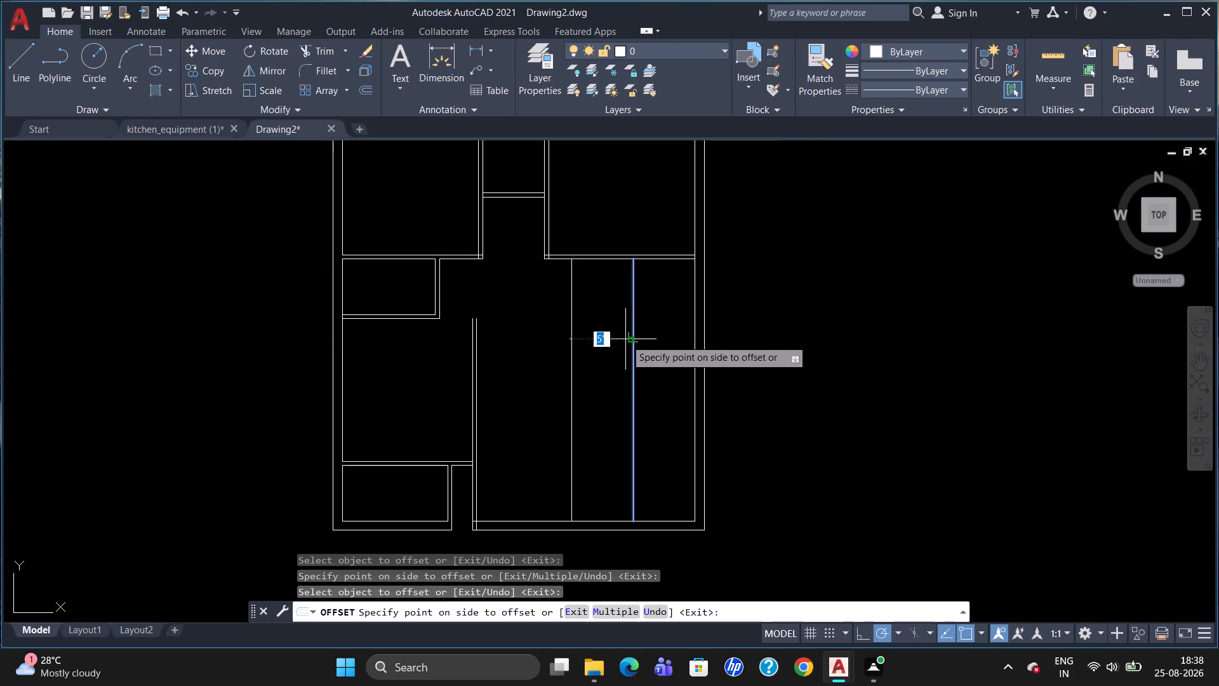
text(4")
key(Return)
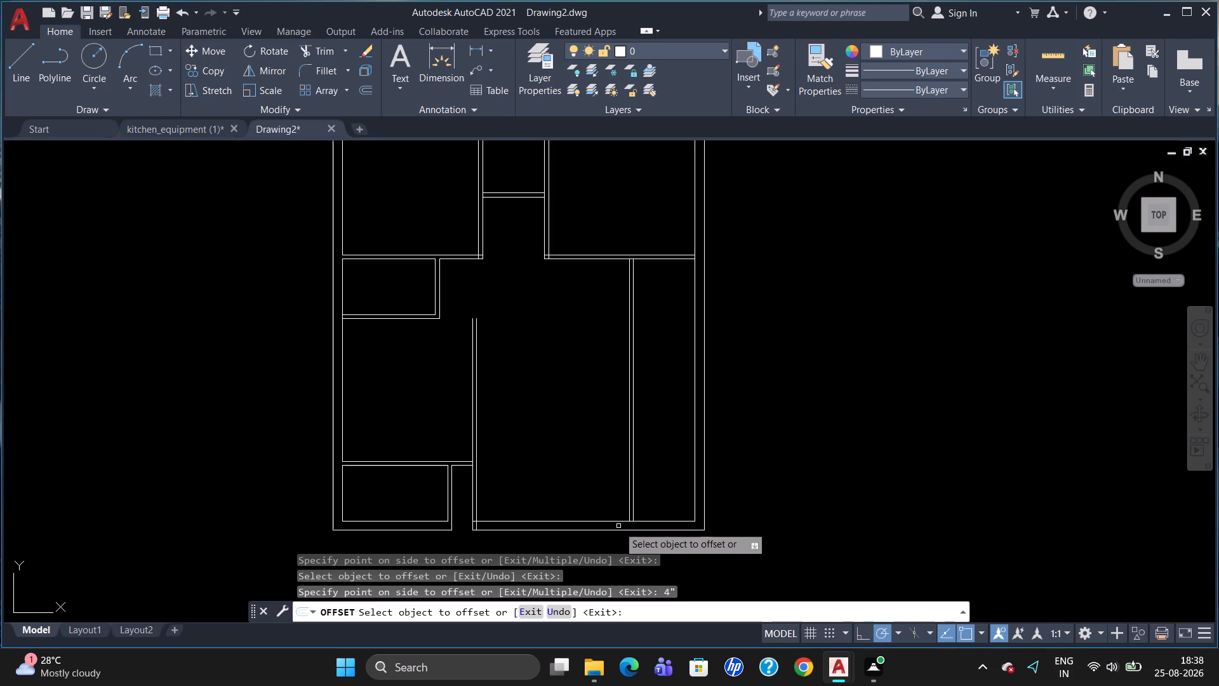
scroll(593, 476, down, 1)
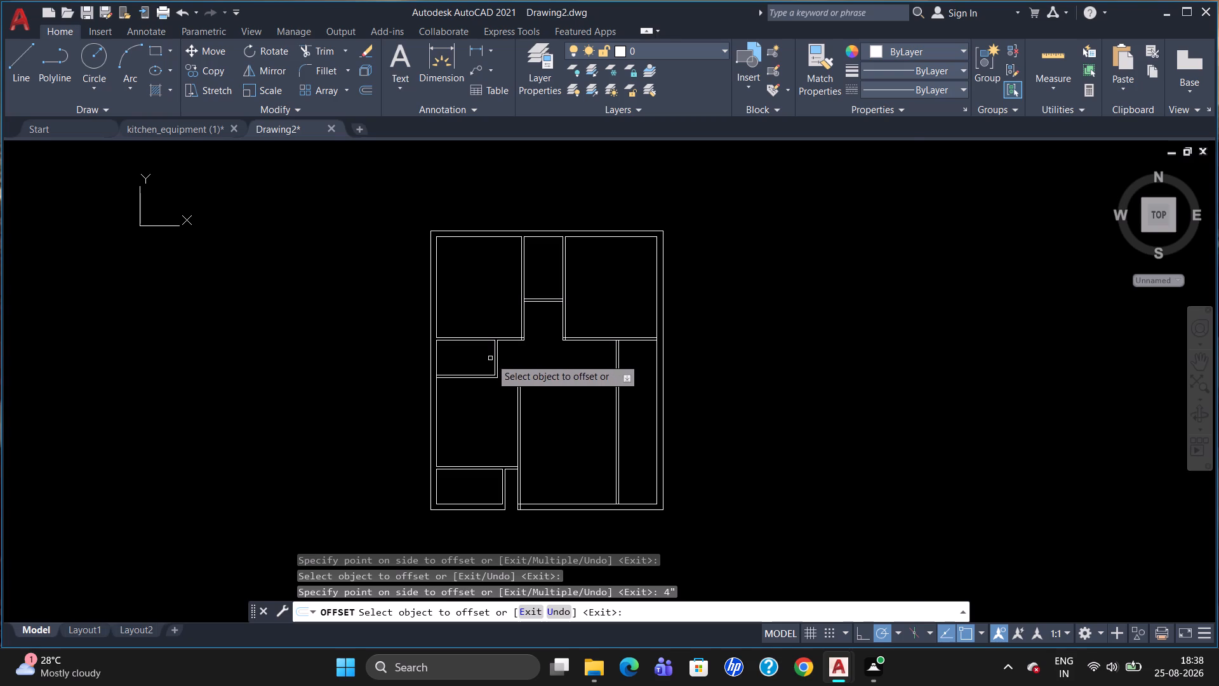
scroll(491, 358, up, 3)
key(Escape)
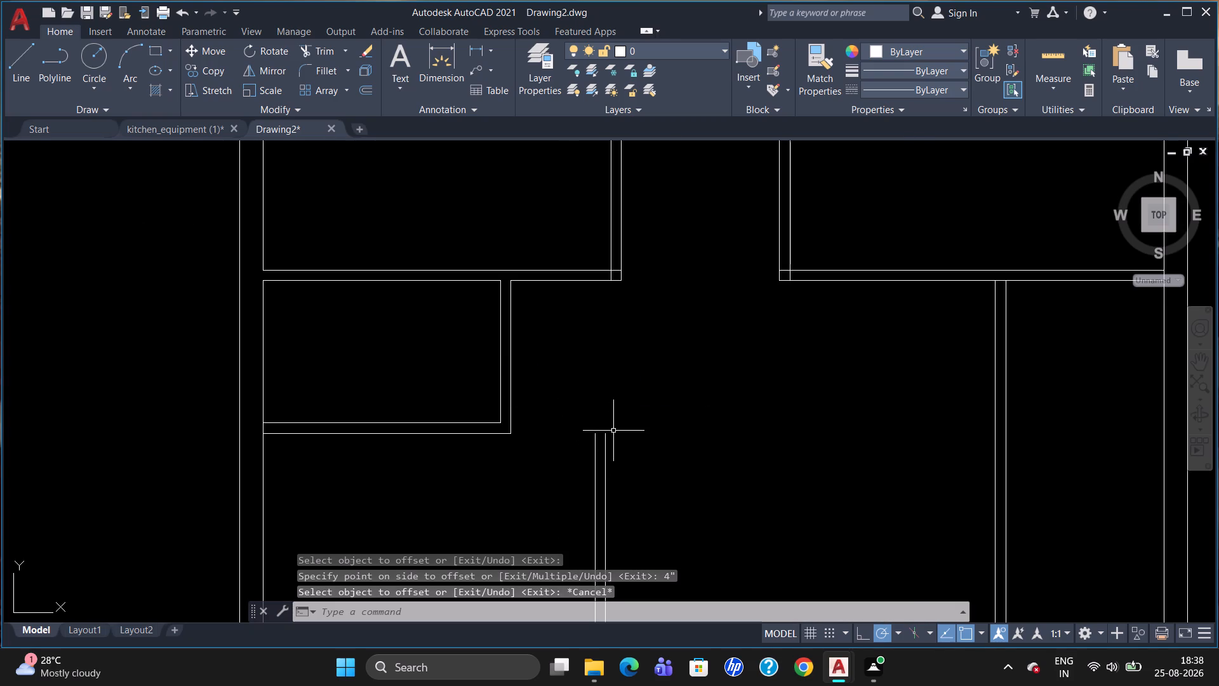
Draw a short line closing the open top end of the long lower vertical partition.
key(l)
key(Return)
click(601, 429)
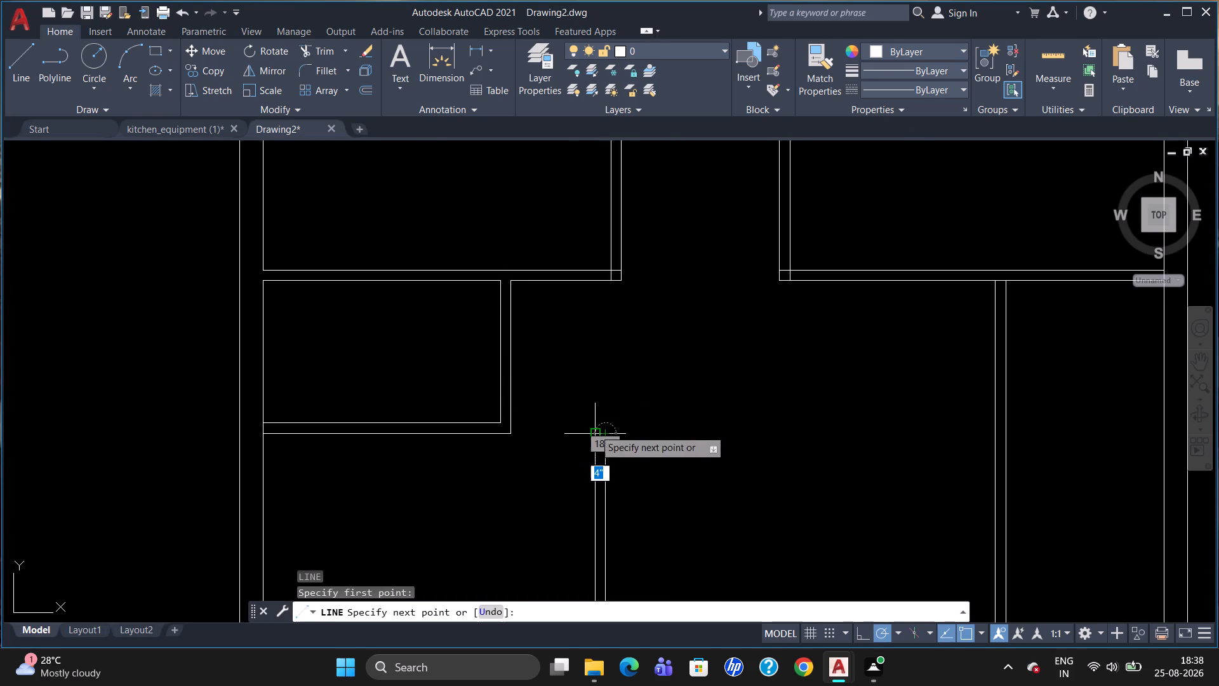
click(593, 430)
key(Escape)
scroll(700, 393, down, 3)
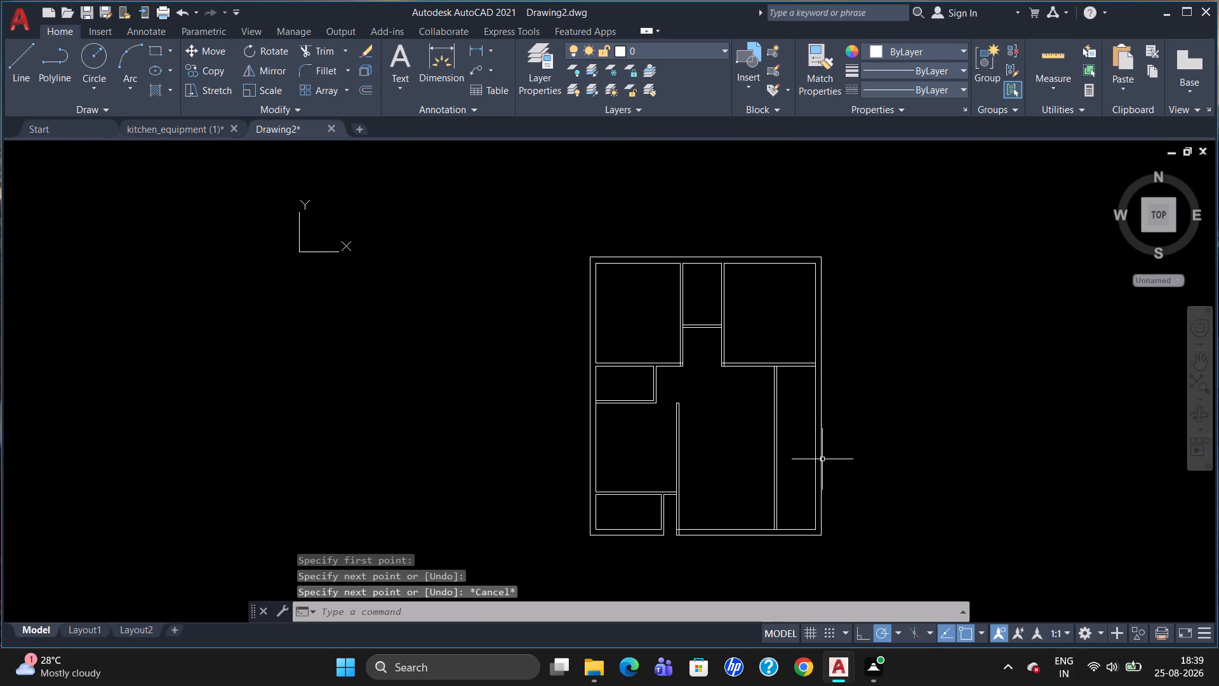
Offset the lower line of the upper-right room's bottom partition 12' down, and offset that copy 4" down to form a horizontal partition.
scroll(762, 474, up, 1)
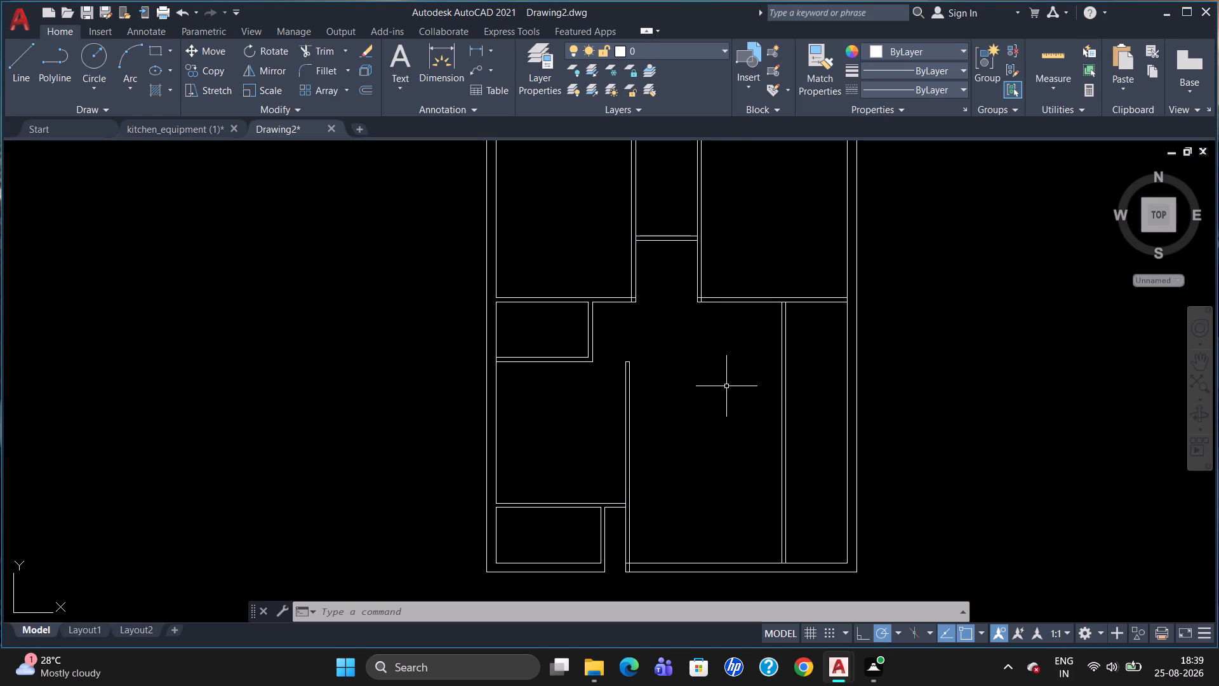
key(o)
key(Return)
text(12')
key(Return)
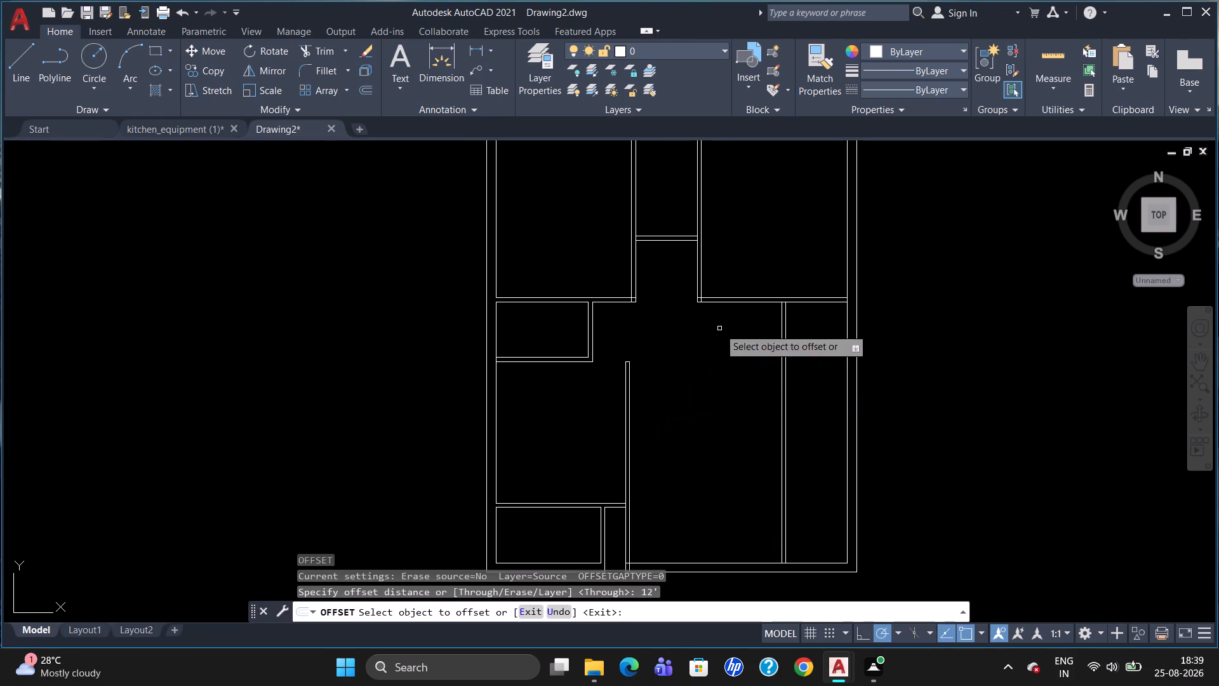
click(733, 302)
click(710, 397)
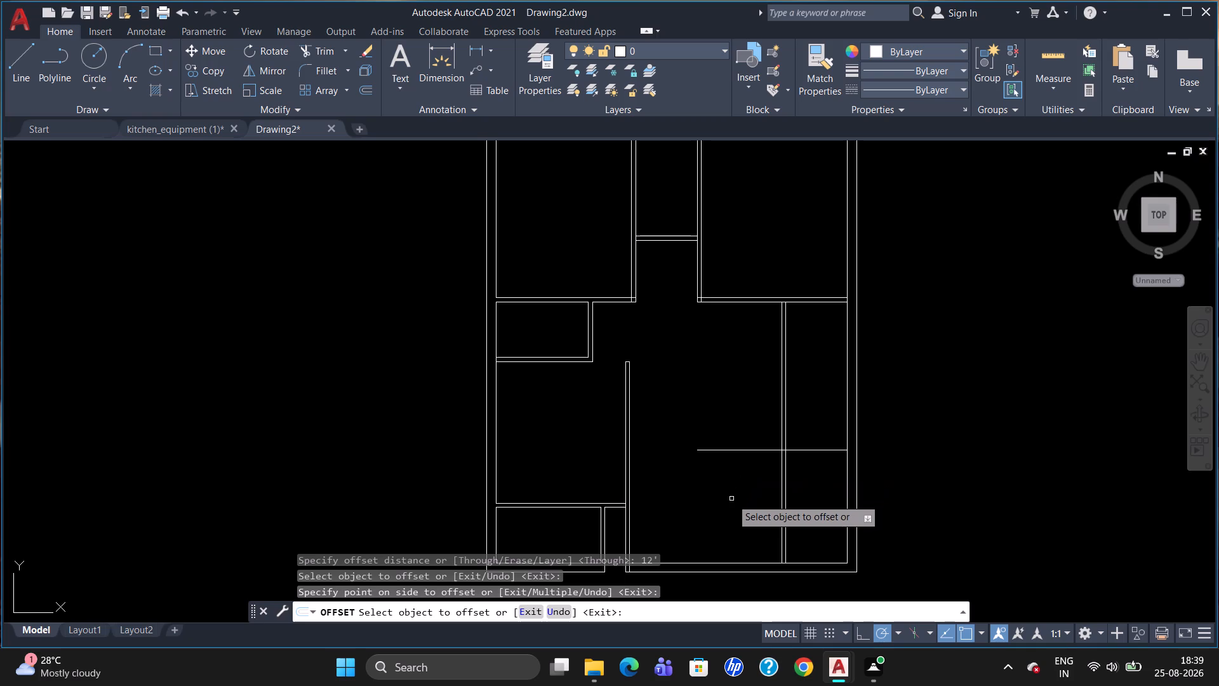
scroll(684, 481, down, 1)
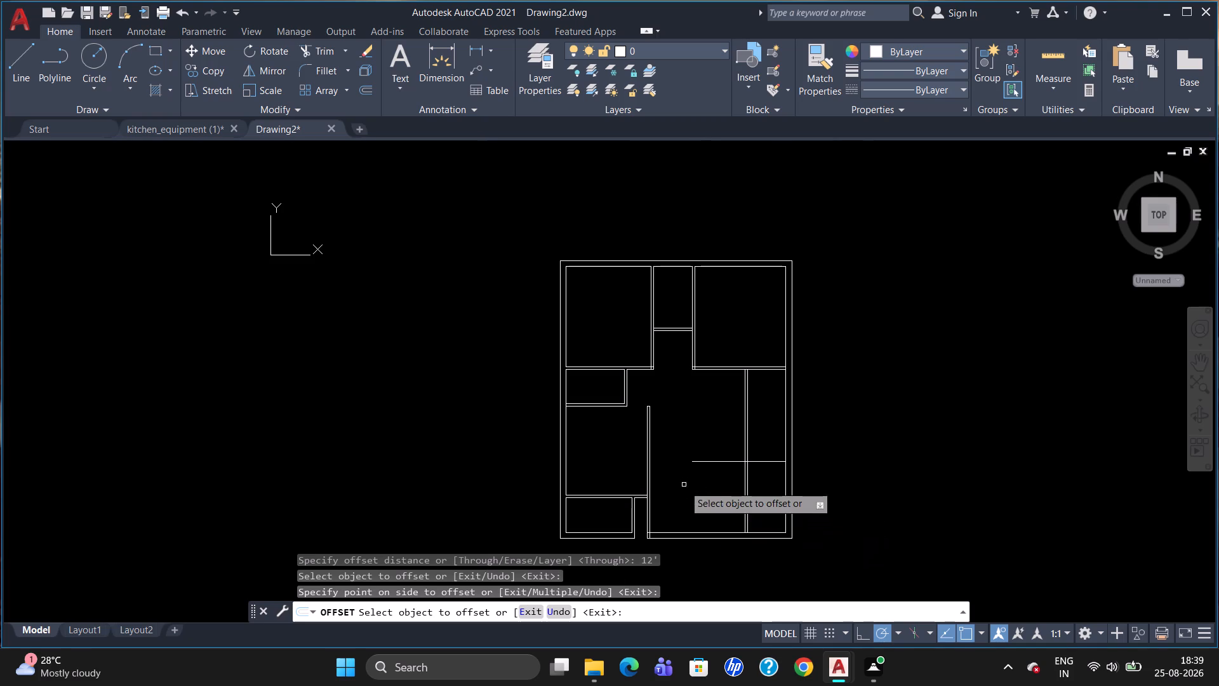
scroll(705, 519, up, 4)
scroll(747, 400, down, 5)
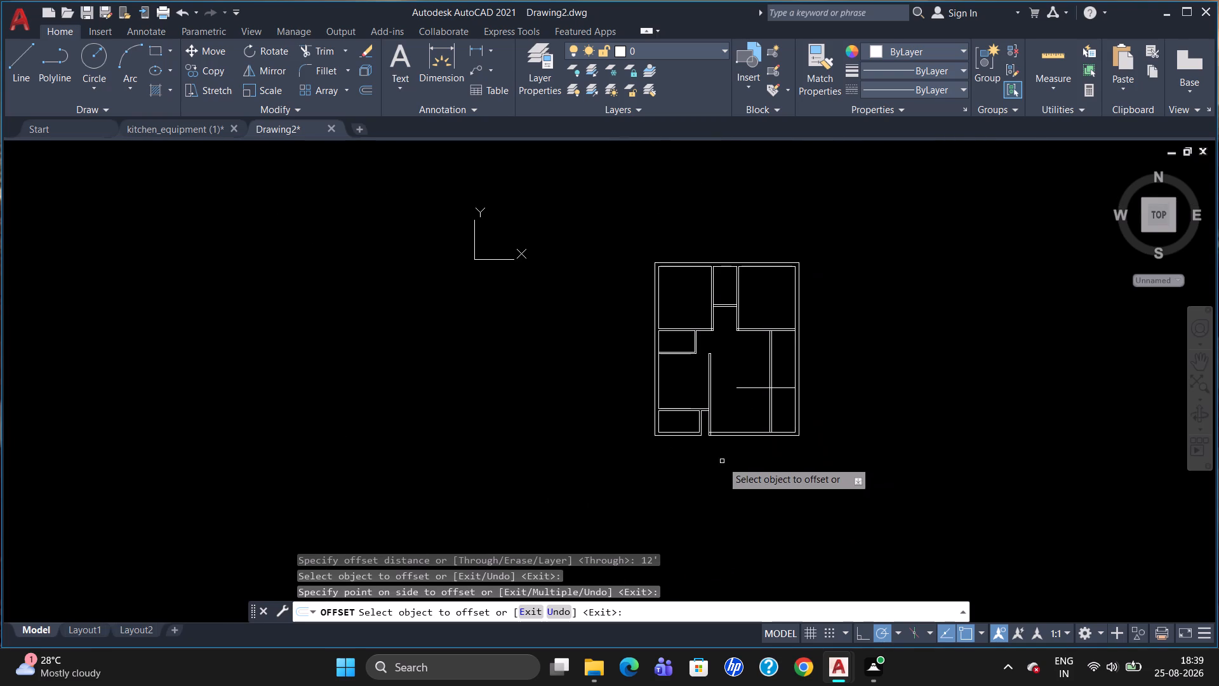
scroll(722, 456, up, 1)
scroll(763, 408, up, 1)
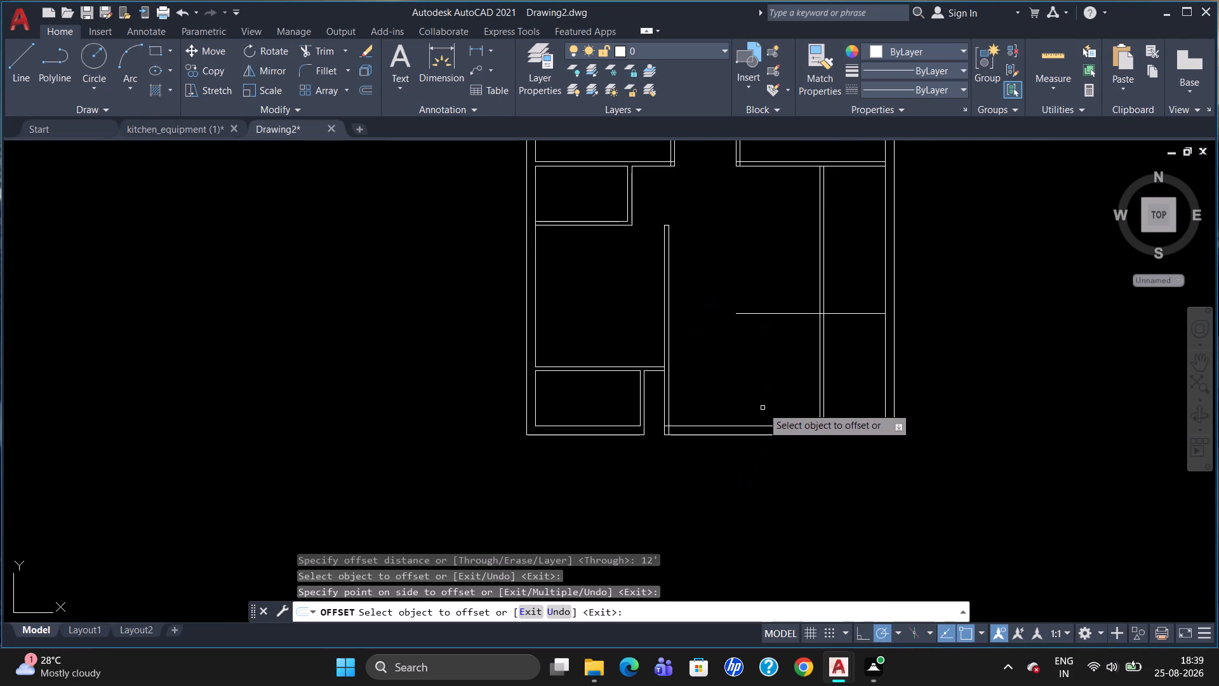
click(790, 311)
click(790, 313)
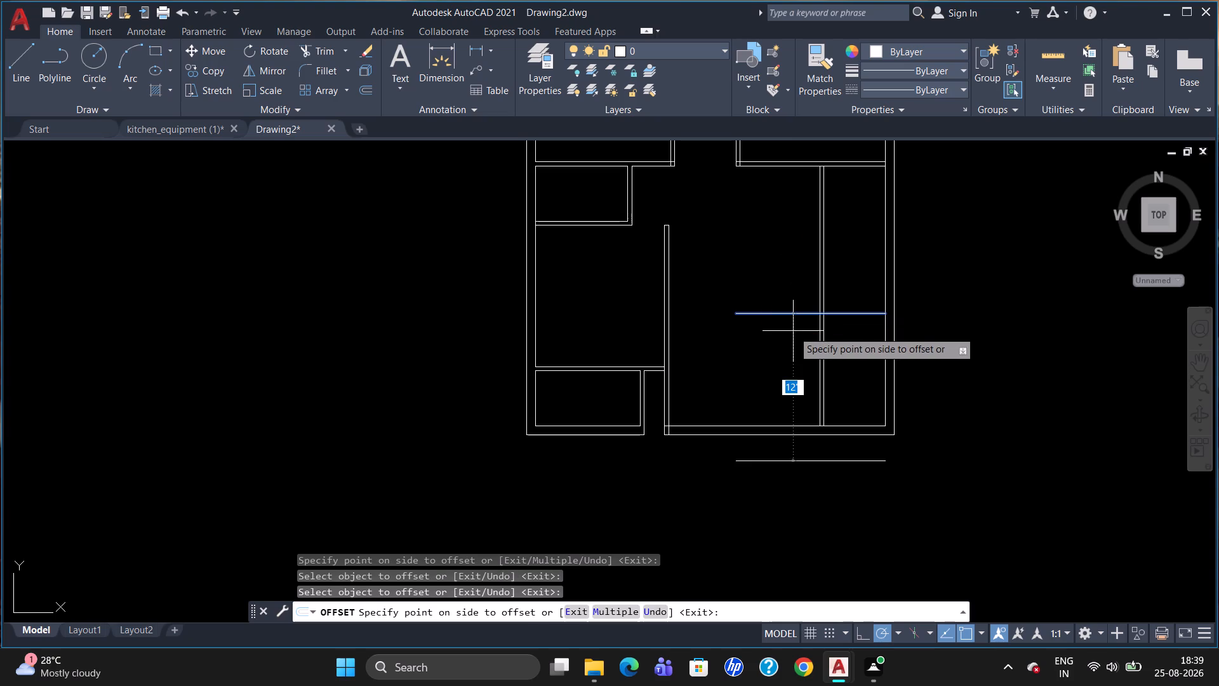
text(4")
key(Return)
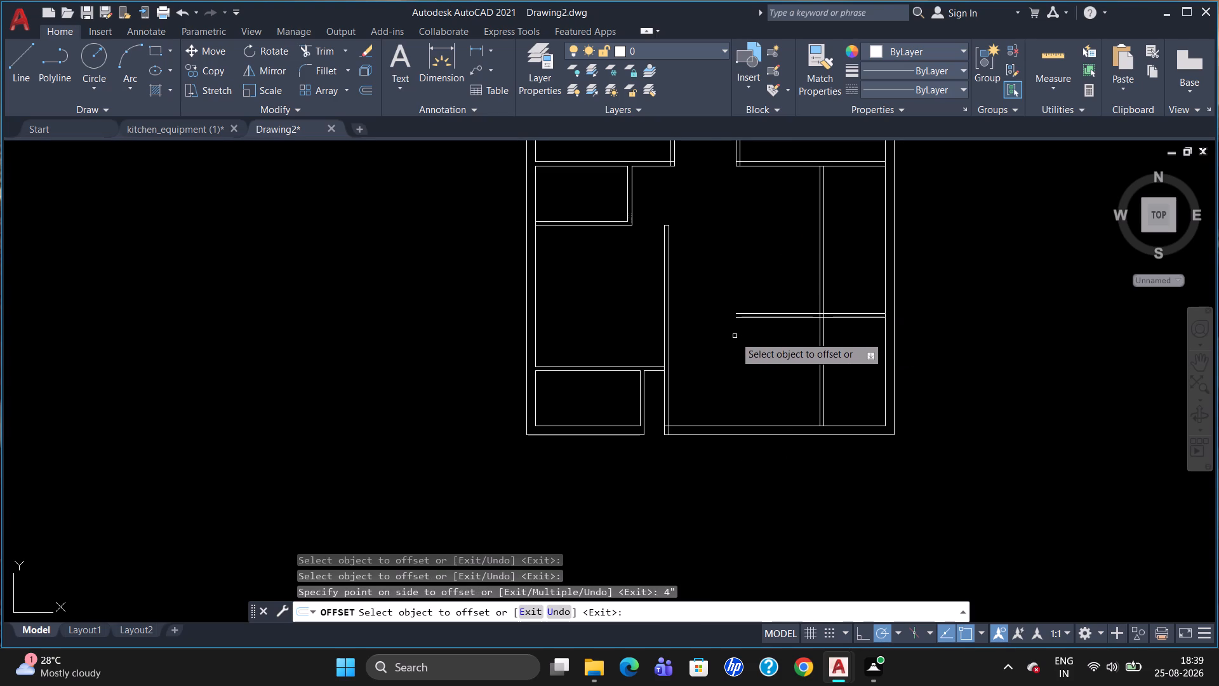
key(Escape)
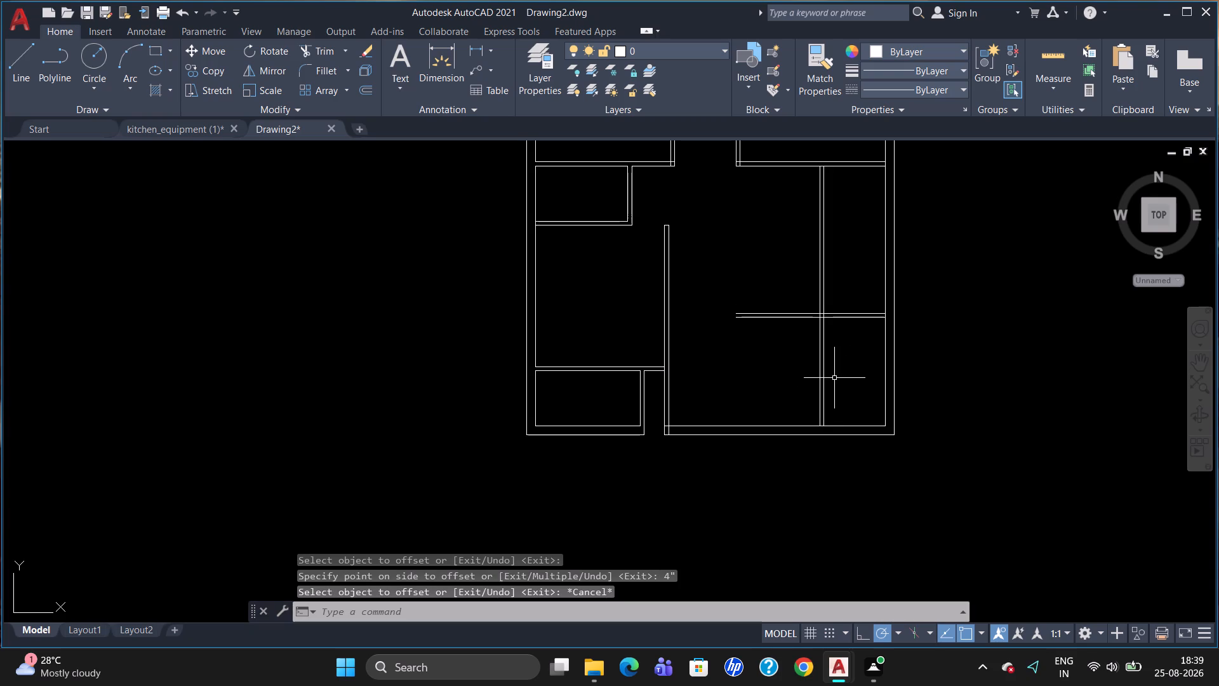
Trim both lines of the right-hand vertical partition inside and below the new horizontal partition so they end at its upper line.
text(TR)
key(Return)
key(Return)
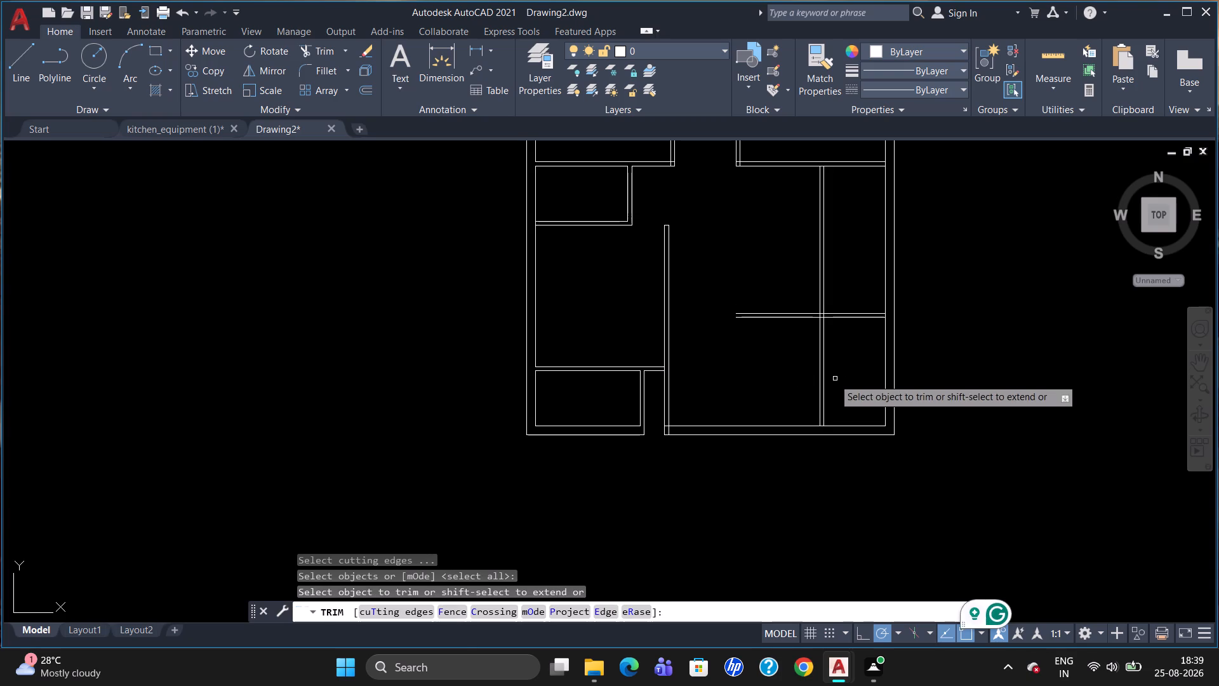
click(821, 372)
click(825, 366)
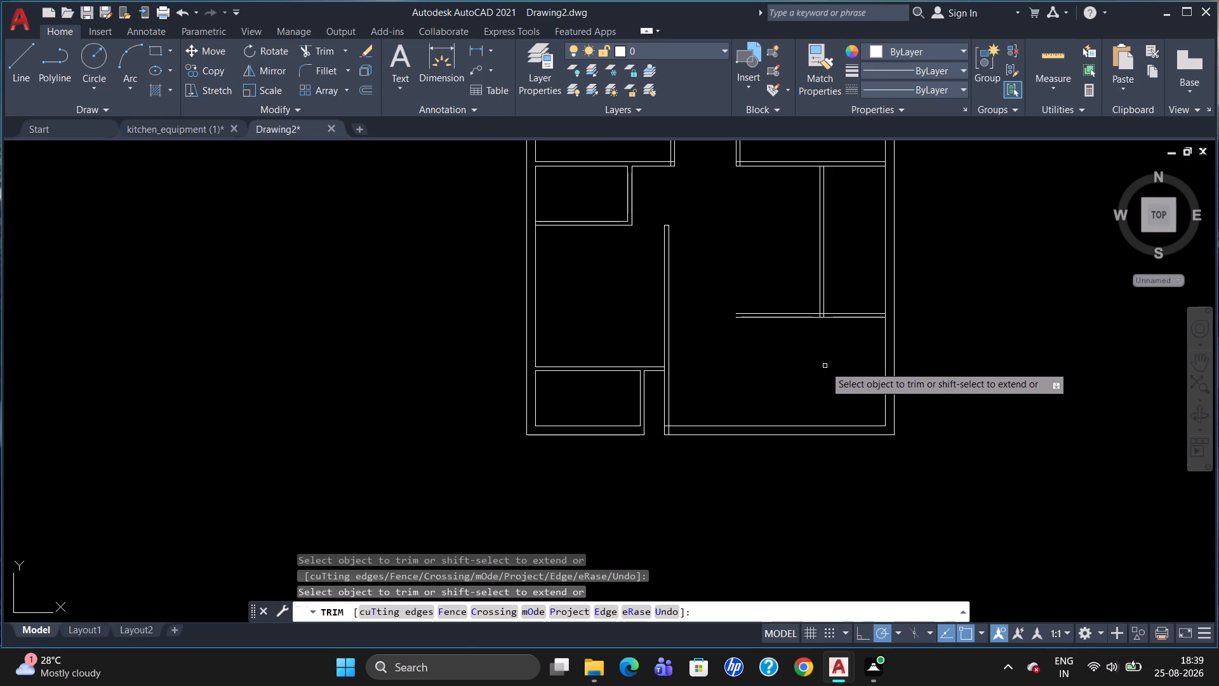
scroll(825, 324, up, 3)
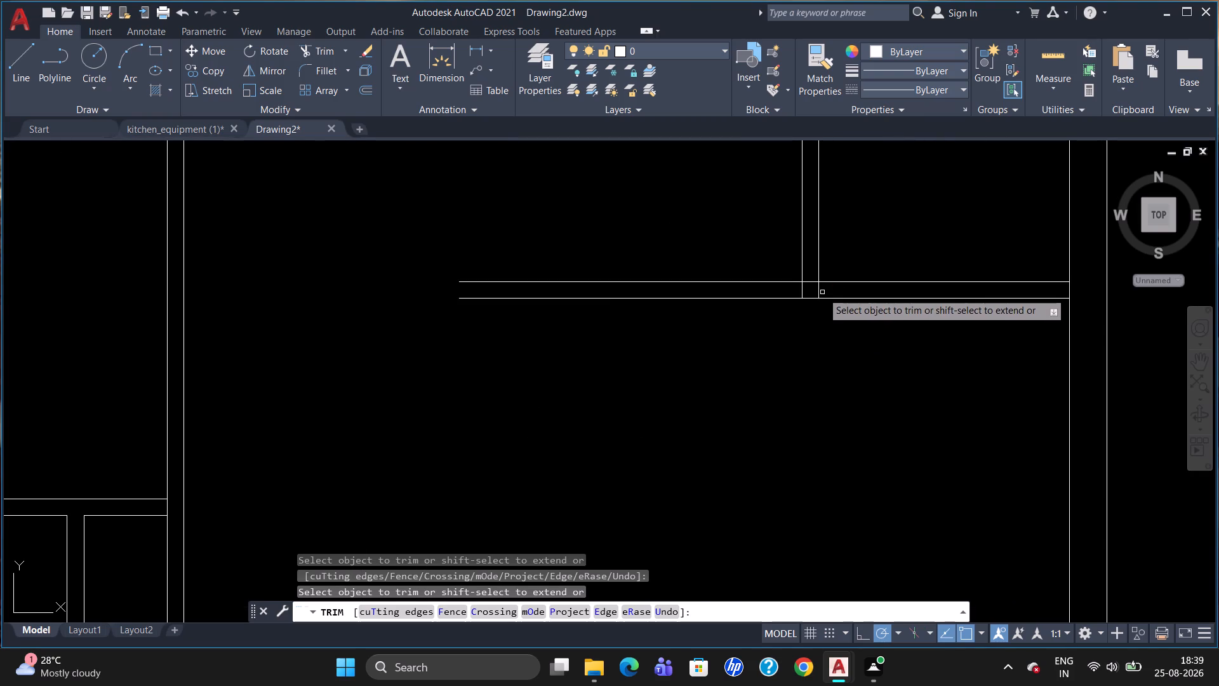
click(821, 292)
click(811, 290)
click(803, 290)
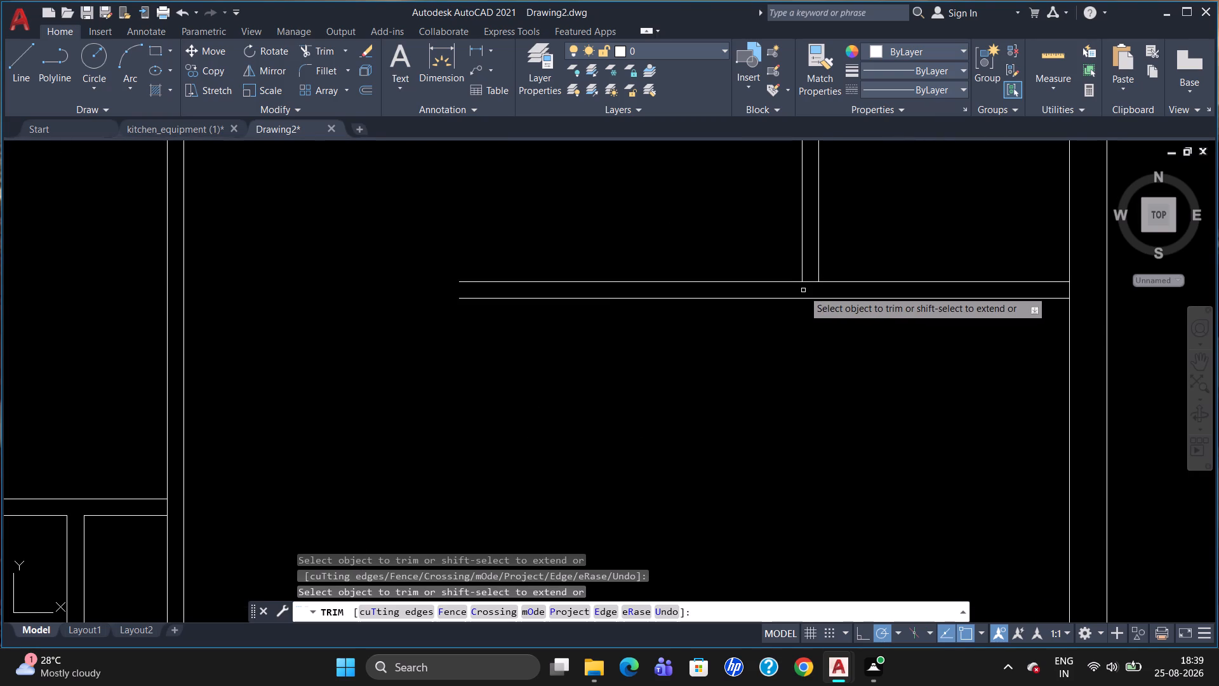
click(803, 292)
scroll(810, 363, down, 4)
key(Escape)
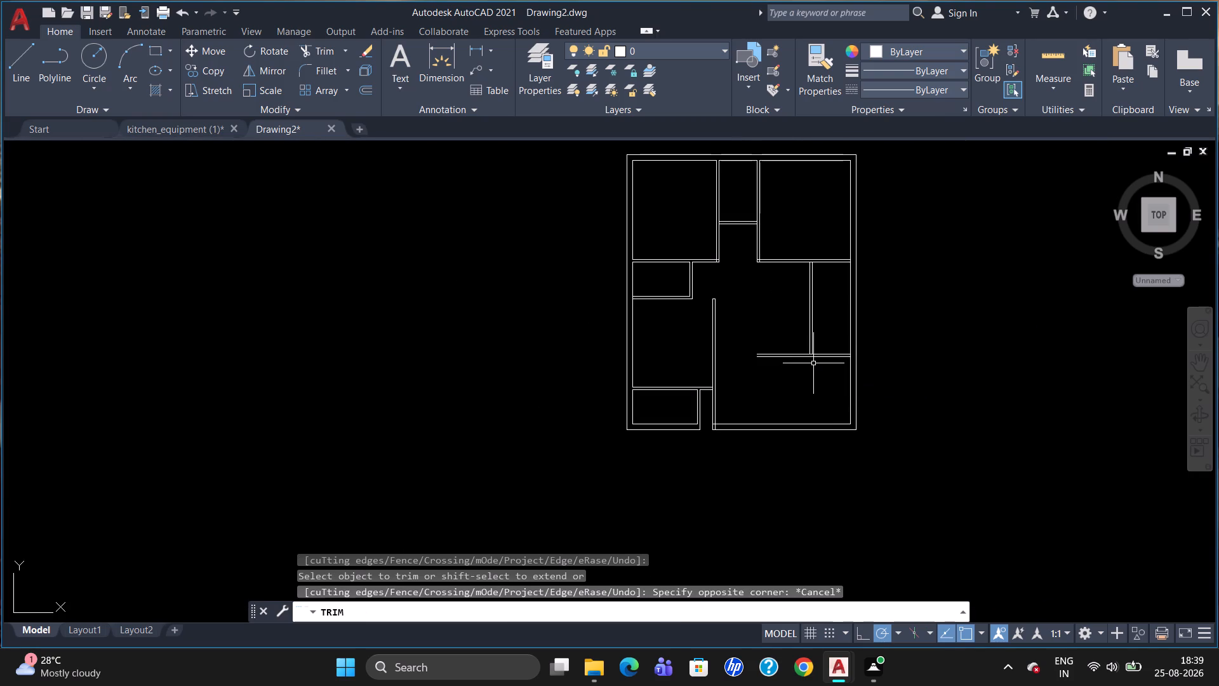
Offset the lower line of the new horizontal partition 7'6" down, and offset that copy 4" down to form another horizontal partition.
scroll(835, 392, up, 1)
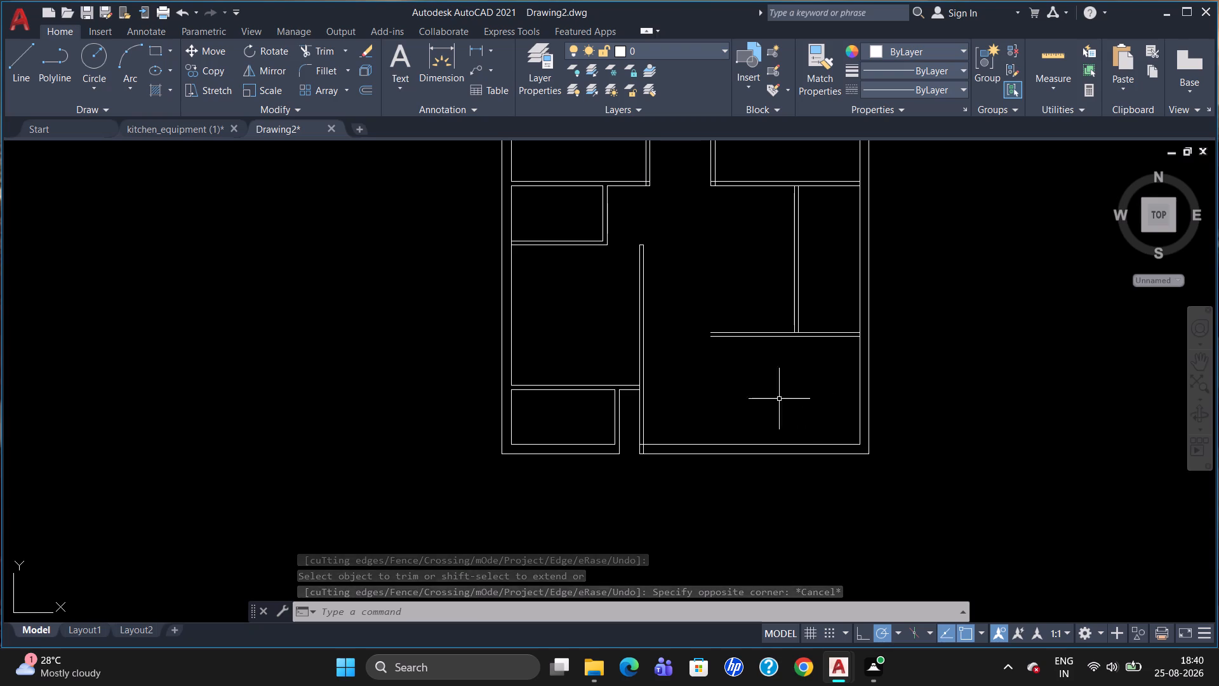
key(o)
key(Return)
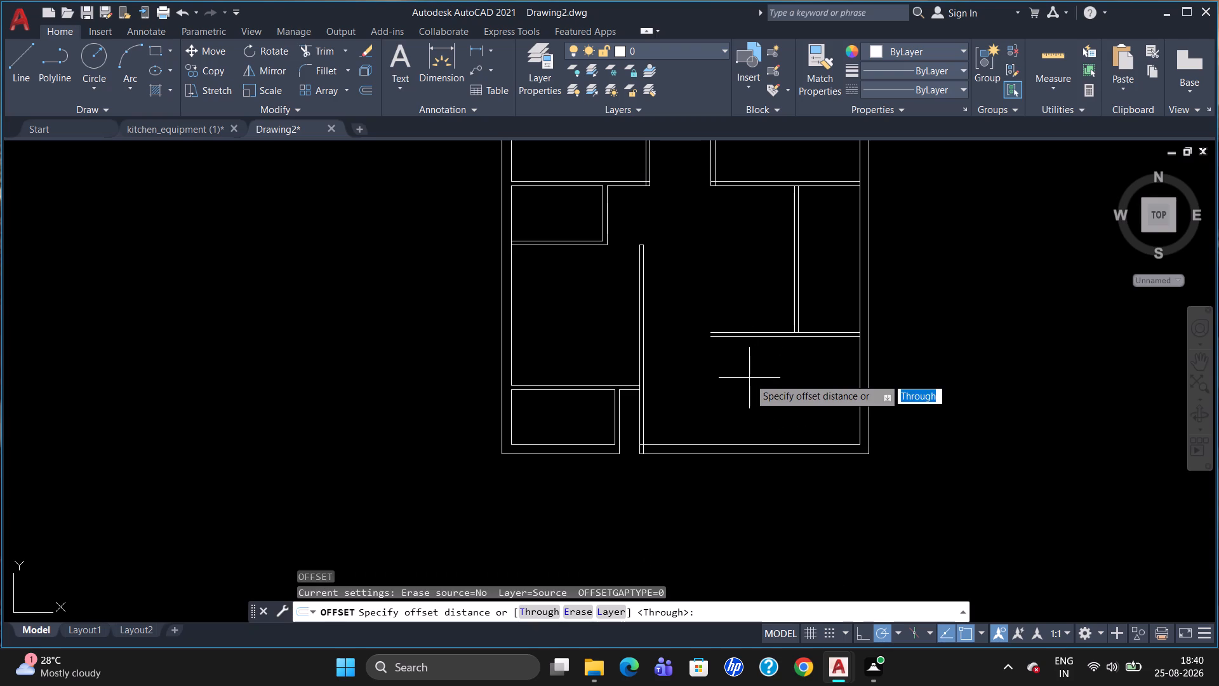
text(7'6)
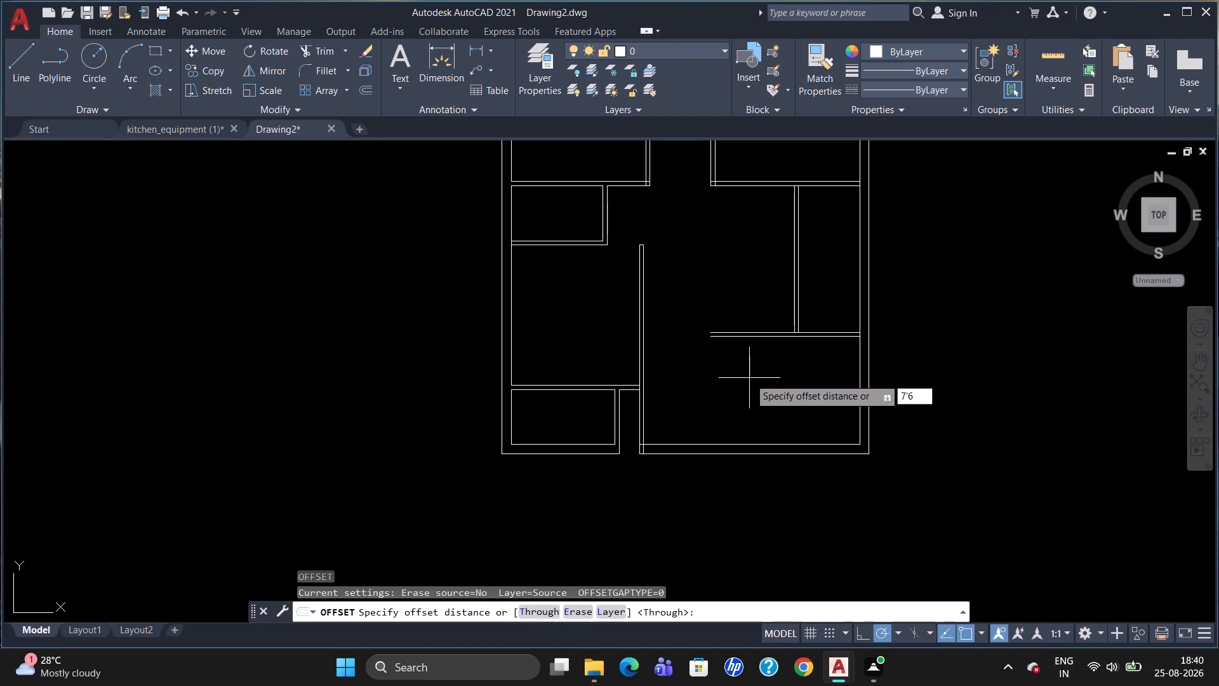
key(shift+quotedbl)
key(Return)
click(759, 340)
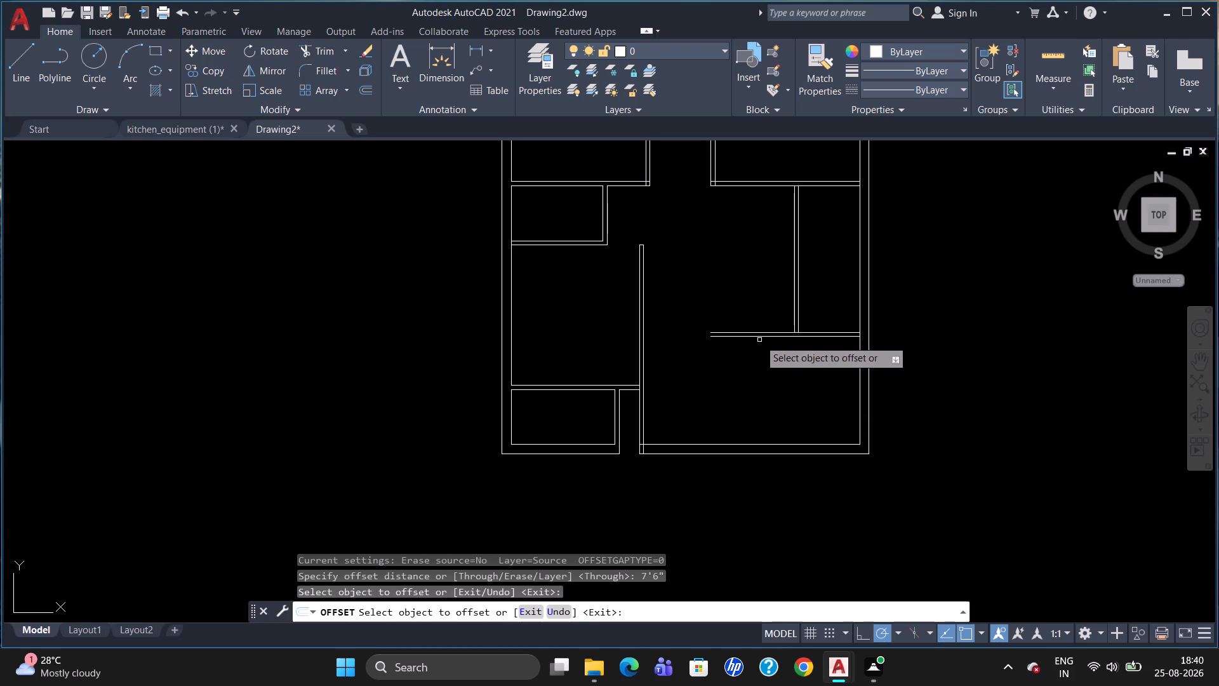
click(759, 336)
click(752, 376)
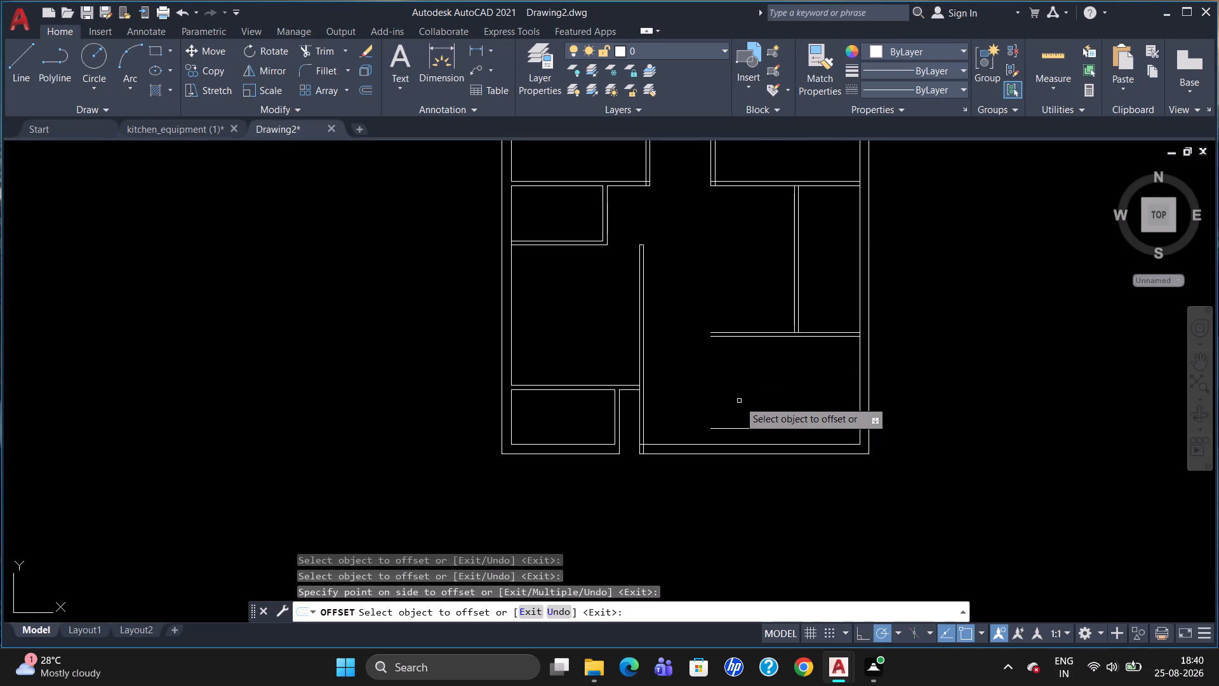
click(767, 430)
text(4")
key(Return)
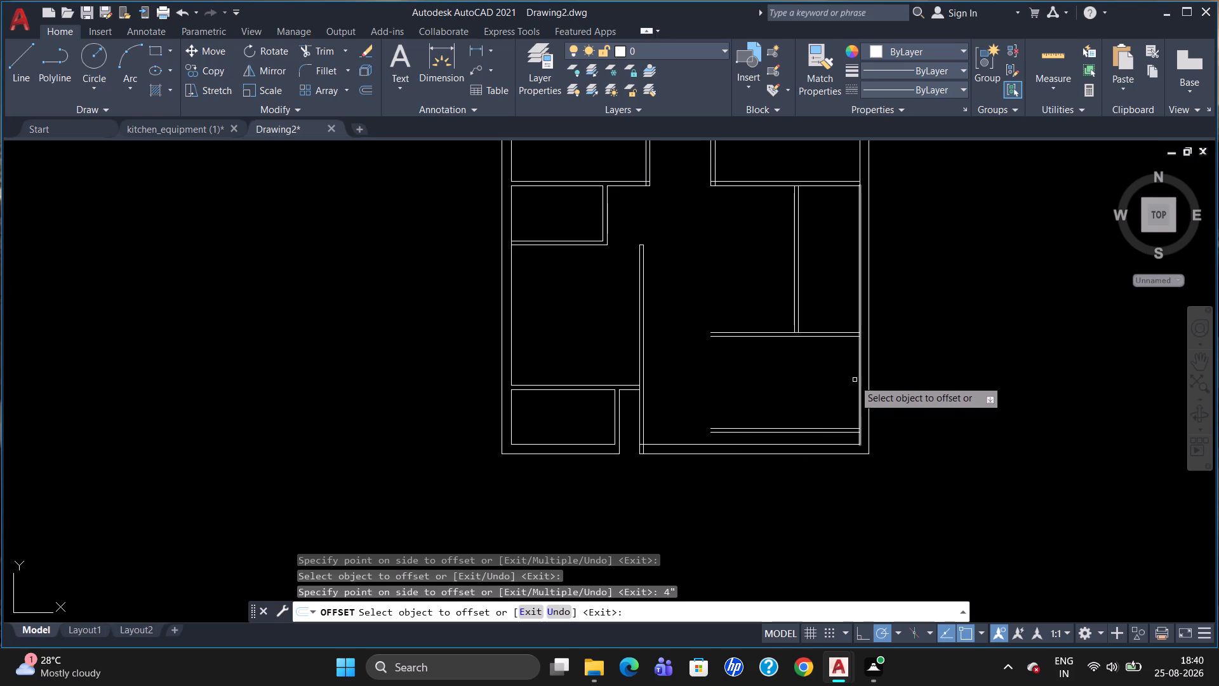
Break the inner line of the right outer wall where the upper line of the upper of the two new horizontal partitions meets it.
key(Escape)
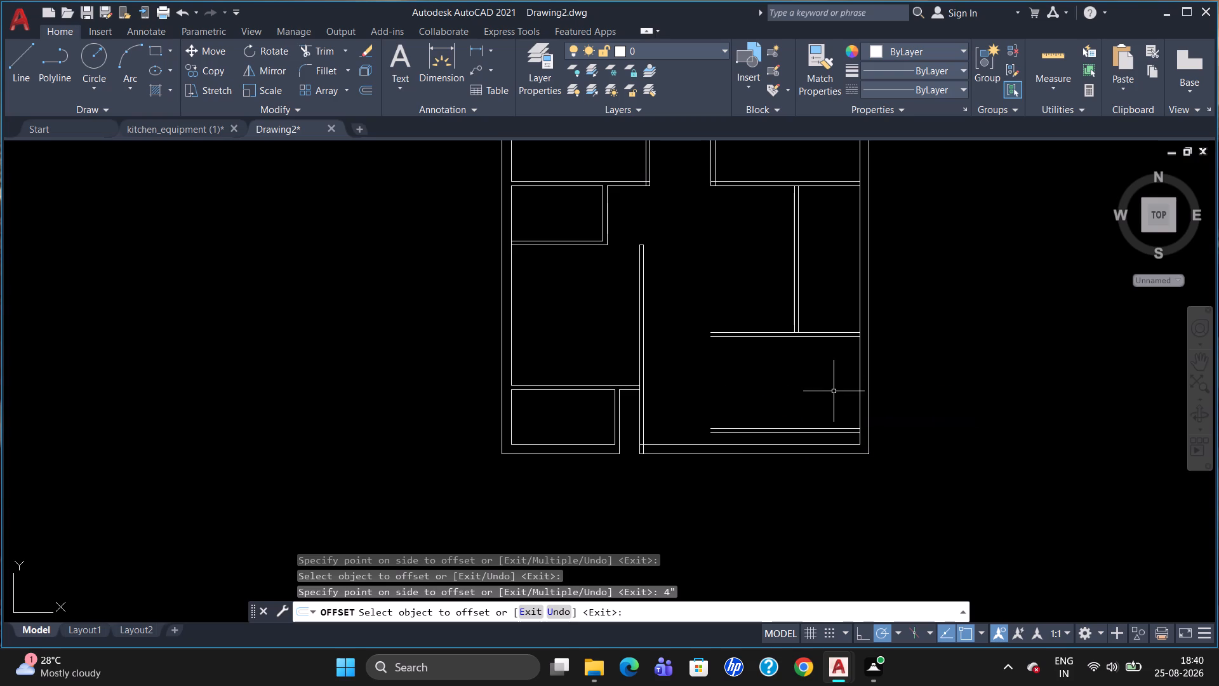
text(BR)
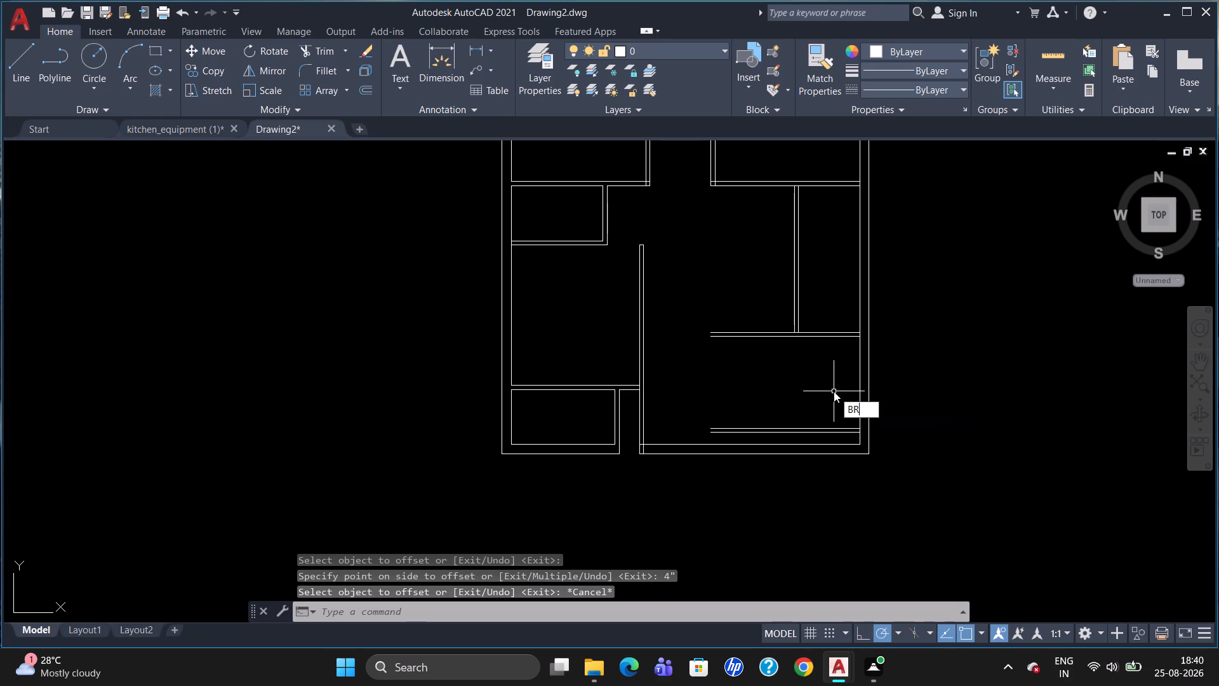
click(874, 438)
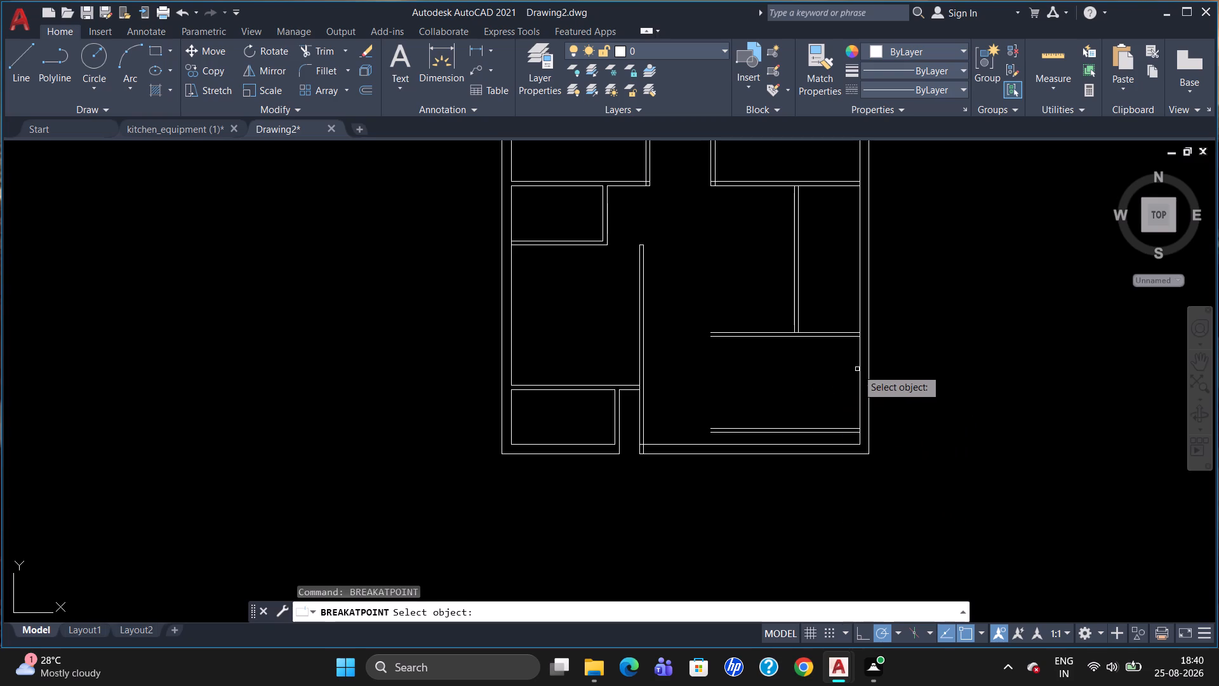
click(862, 365)
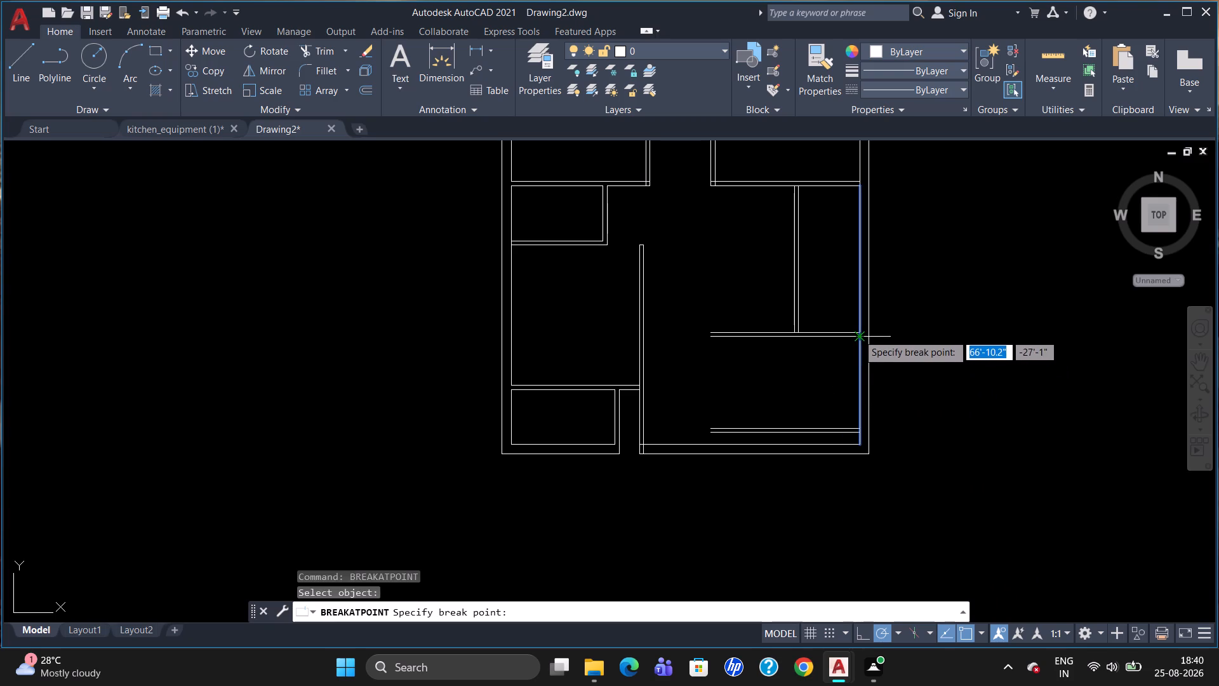
scroll(856, 333, up, 3)
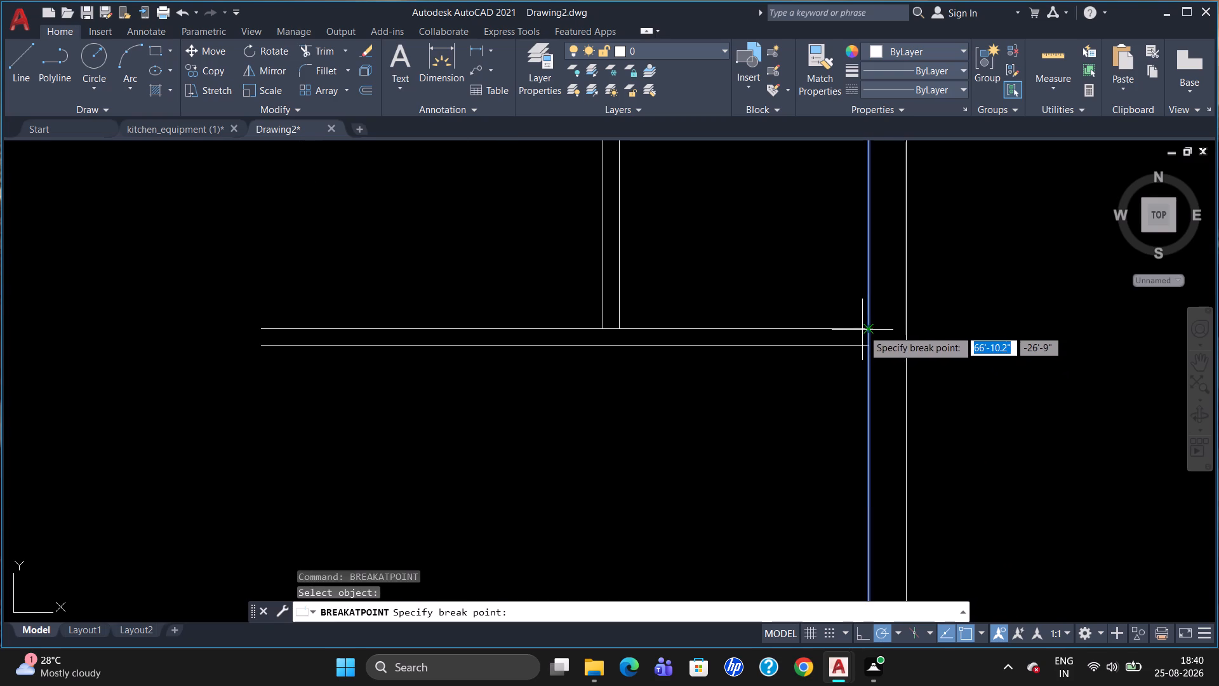
click(863, 328)
scroll(863, 329, down, 2)
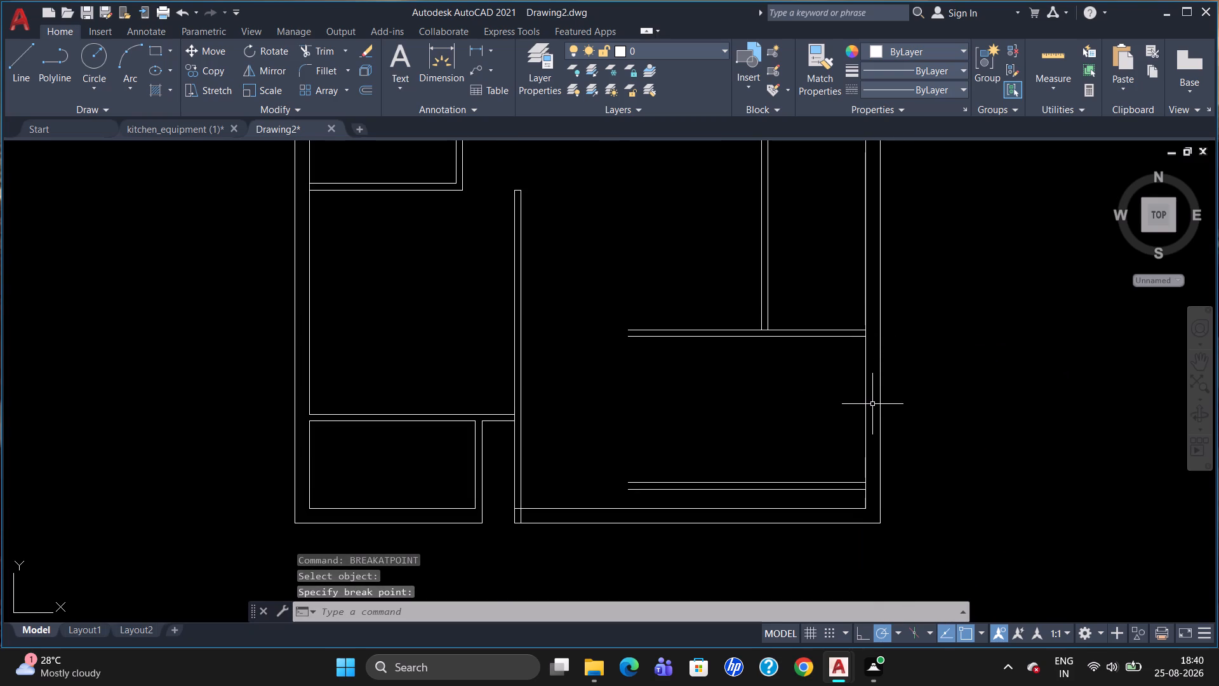
Break the lower piece of the right outer wall's inner line at the lower line of the lowest horizontal partition.
text(BR)
click(886, 450)
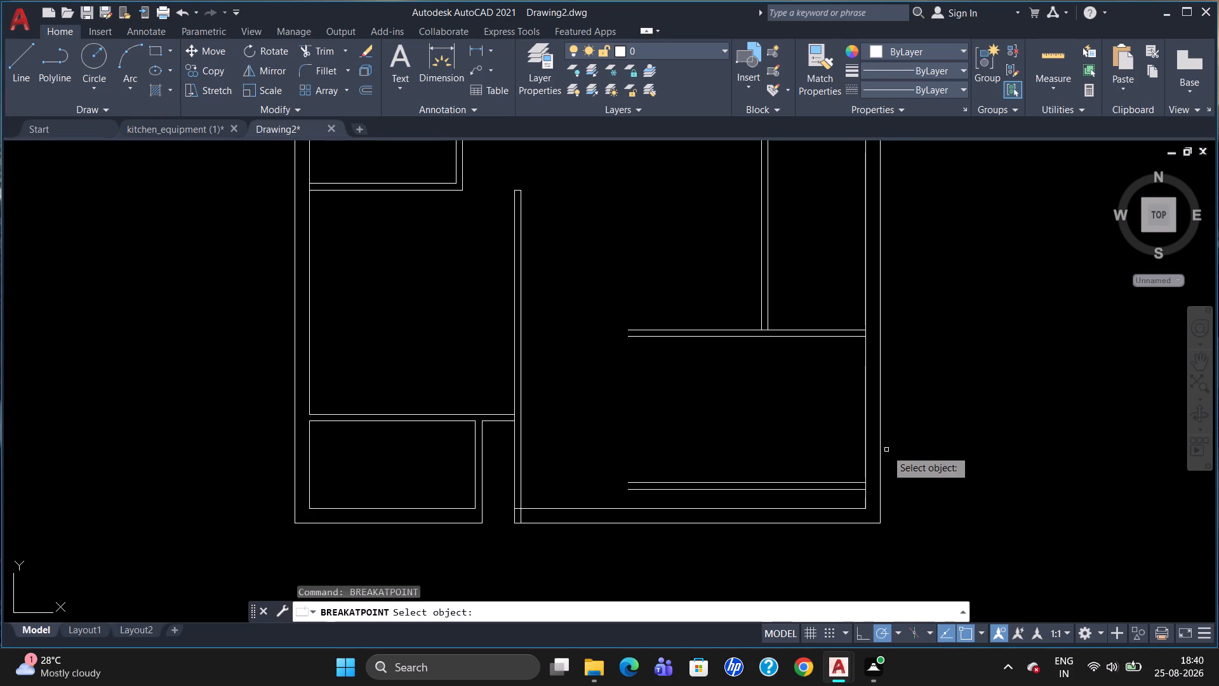
click(867, 455)
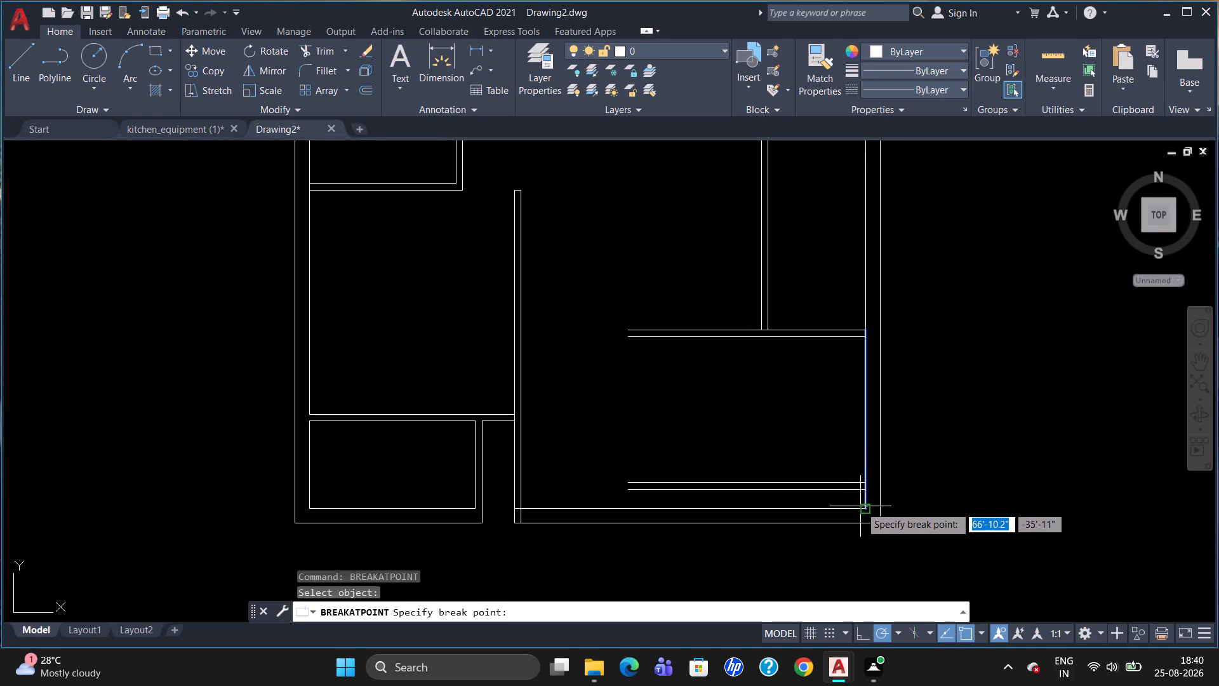
click(863, 506)
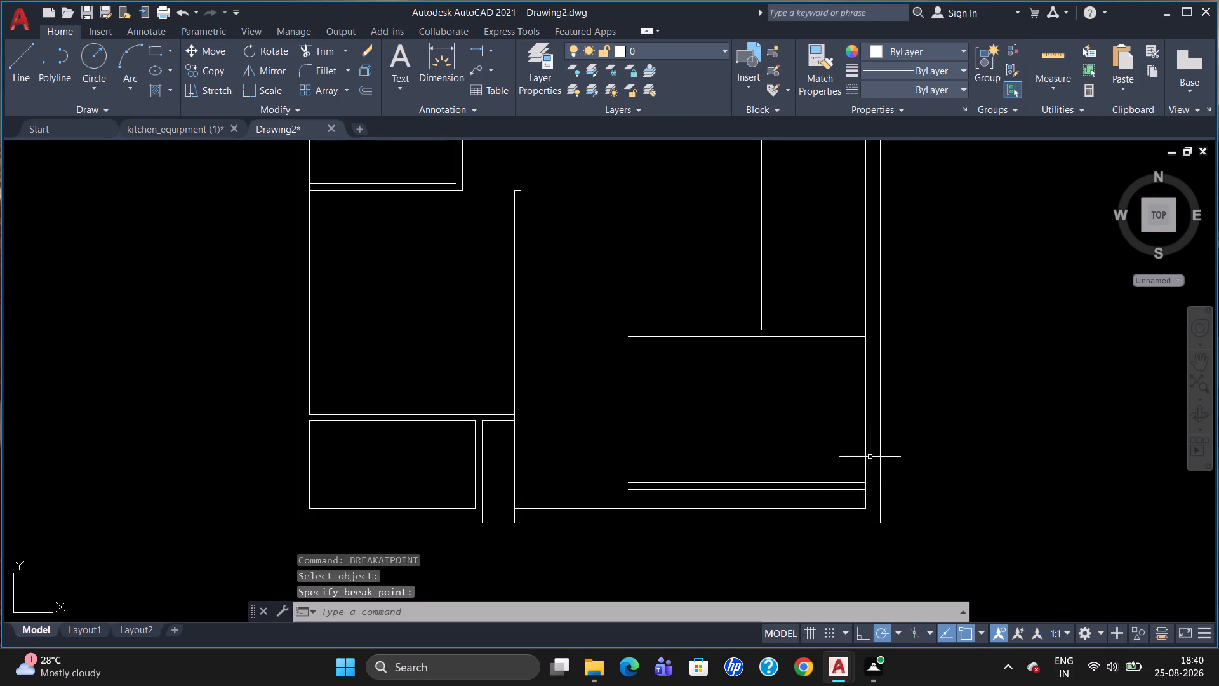
text(BR)
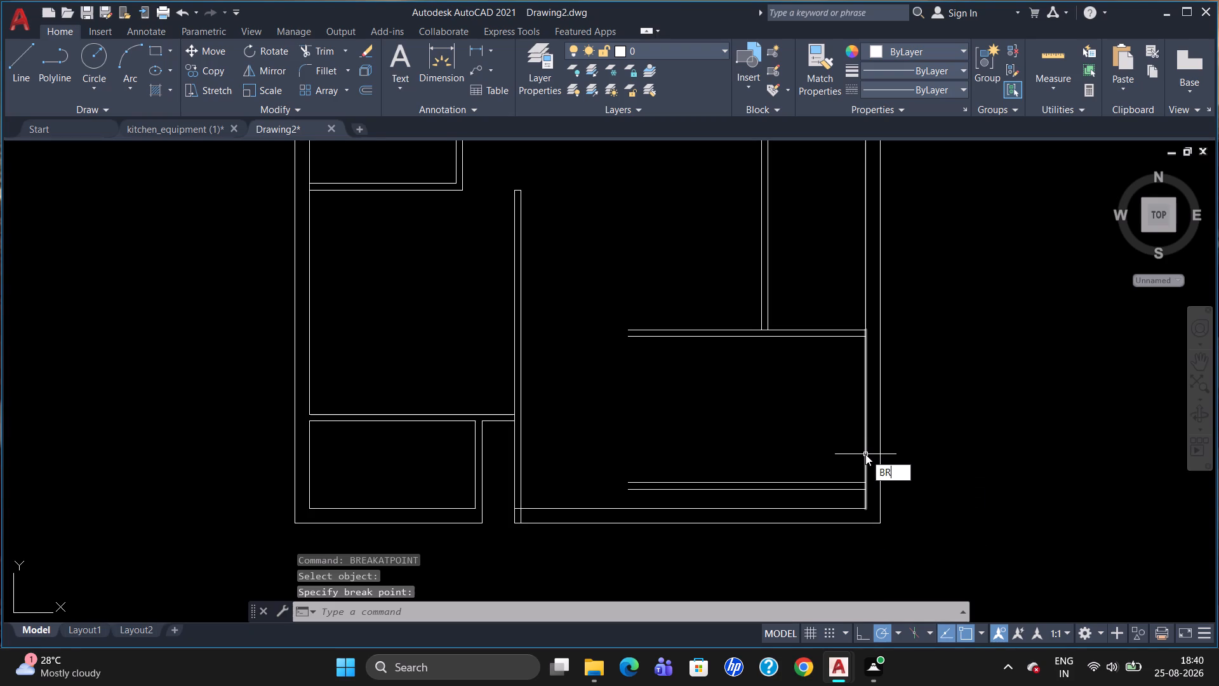
click(902, 501)
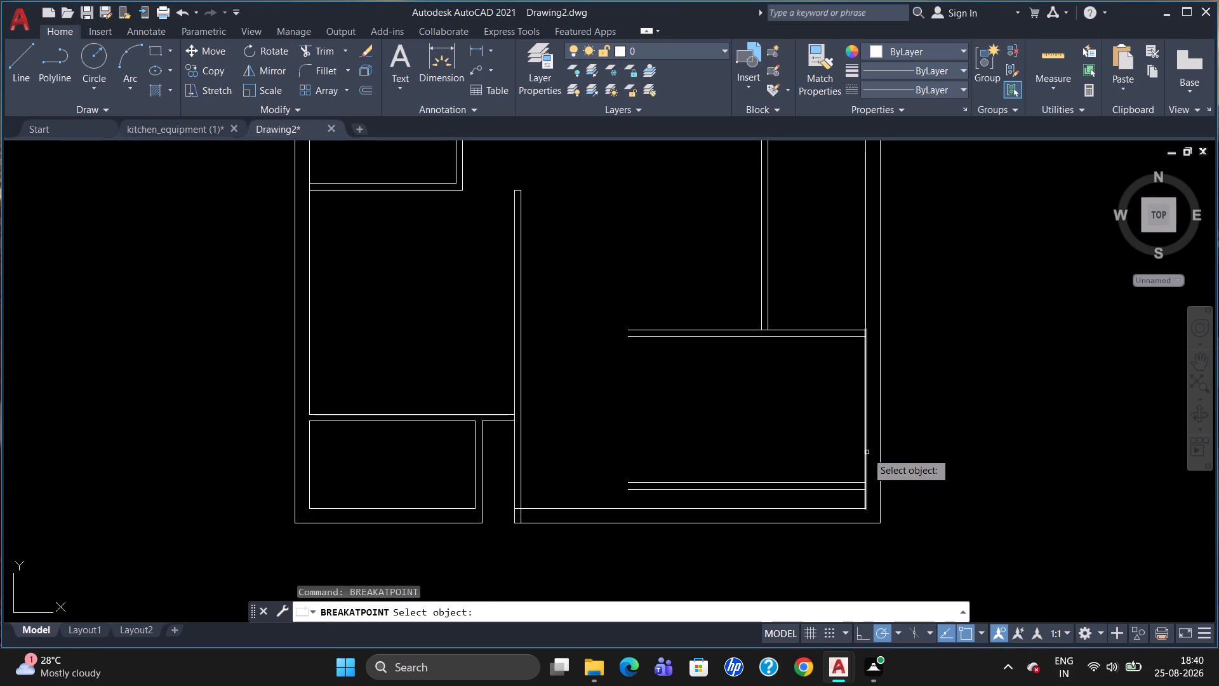
click(863, 453)
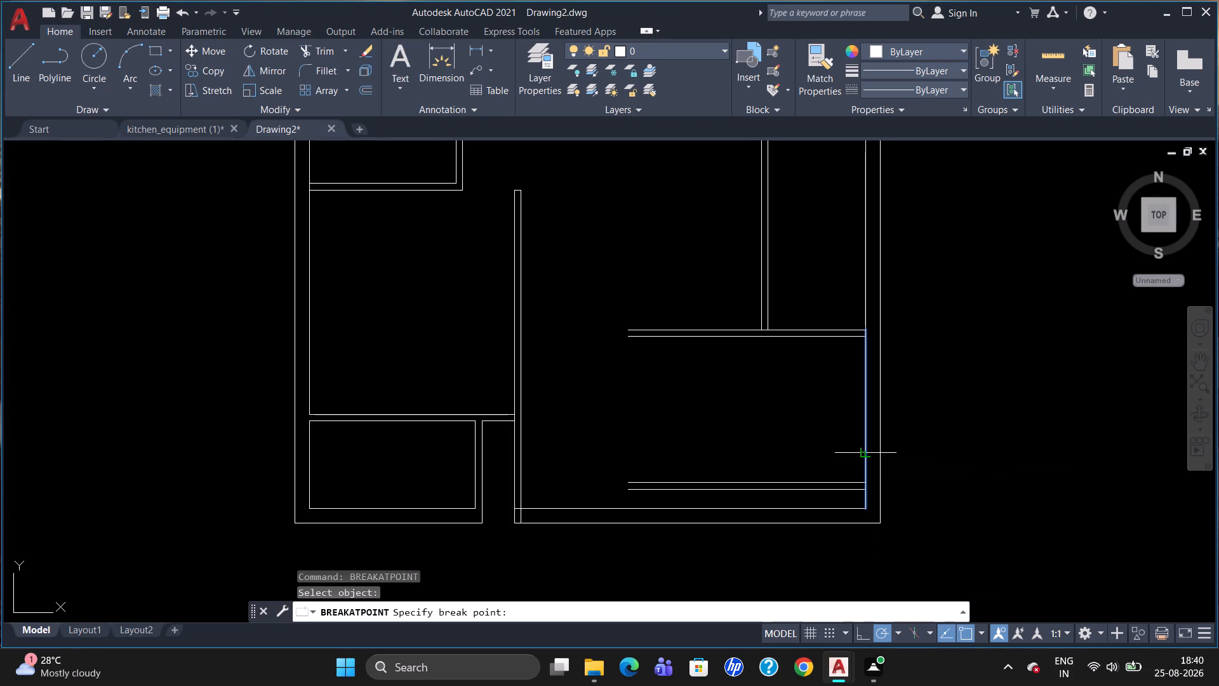
click(863, 488)
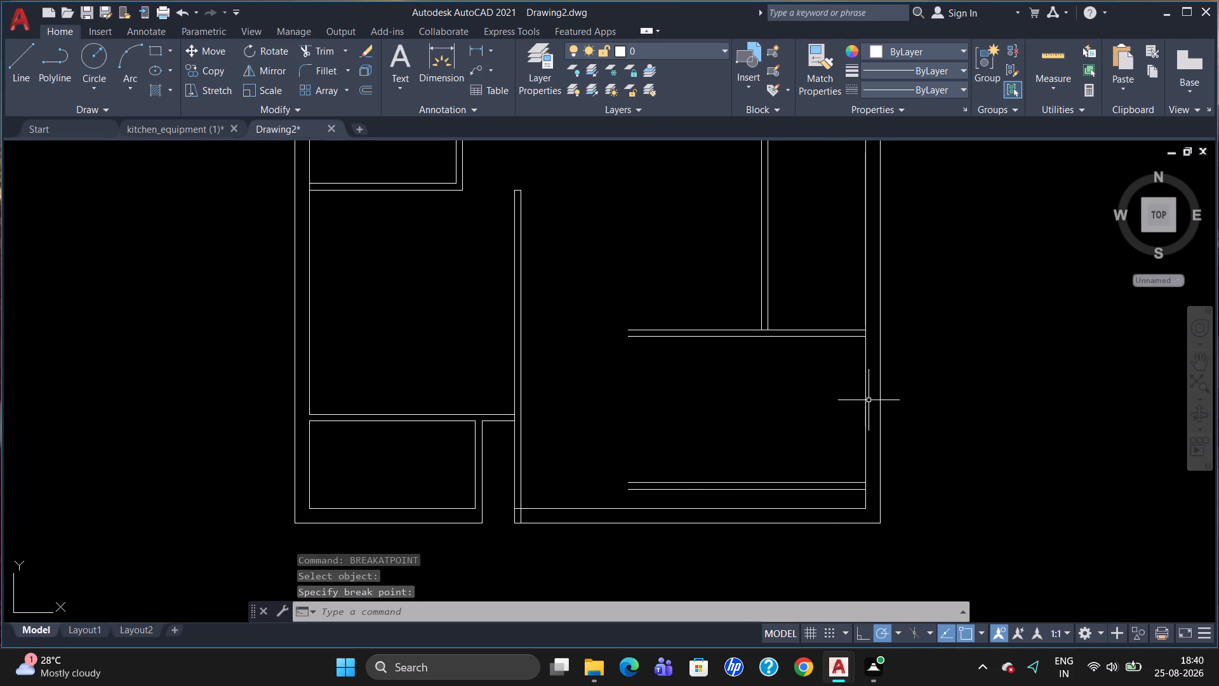
Offset the broken-off piece of the right wall's inner line 10' inward, and offset that copy 4" further left to form a vertical partition.
key(o)
key(Return)
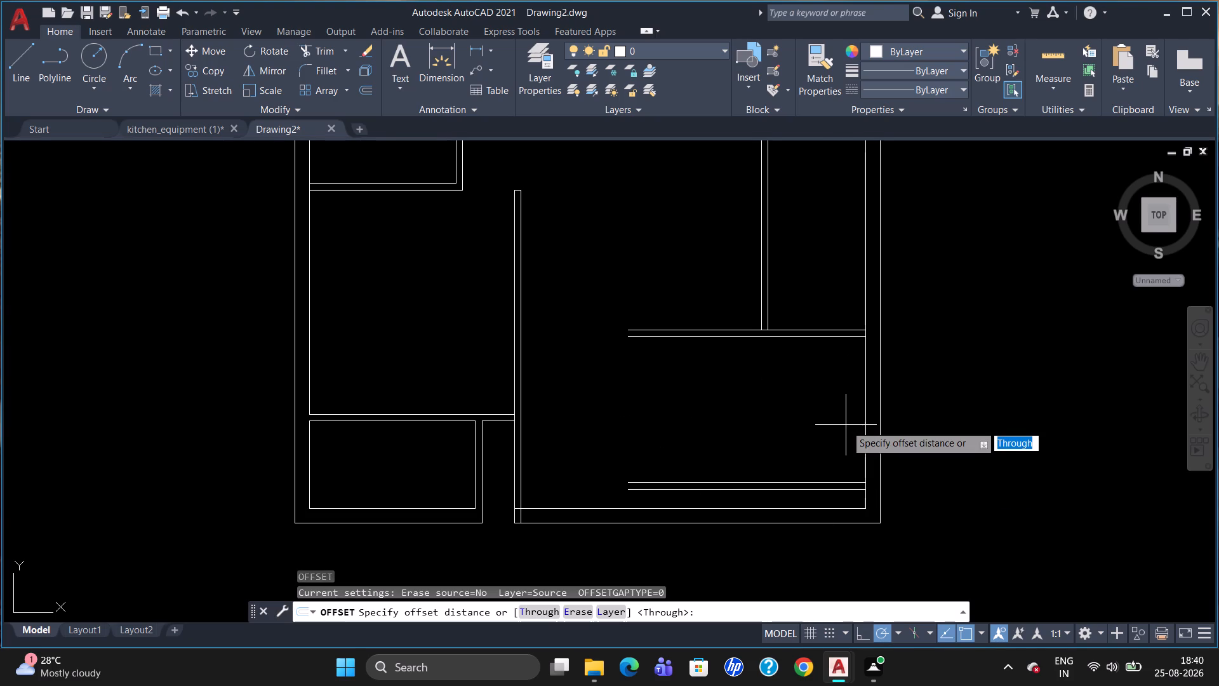
text(10')
key(Return)
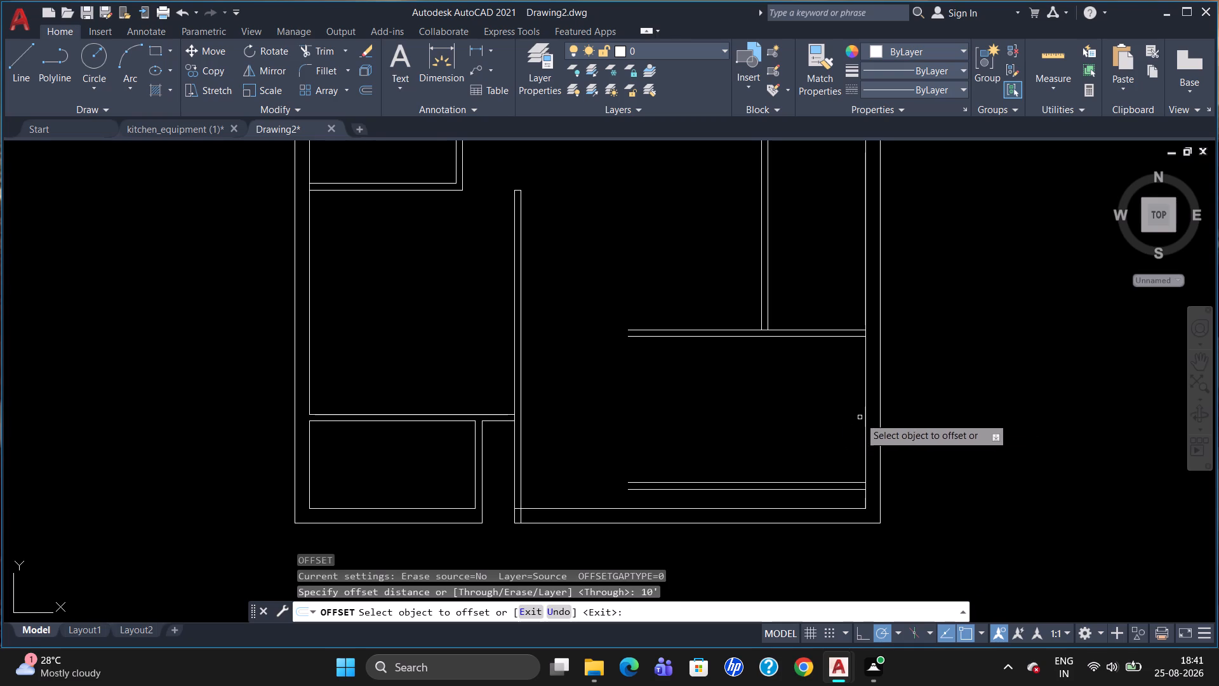
click(867, 406)
click(747, 407)
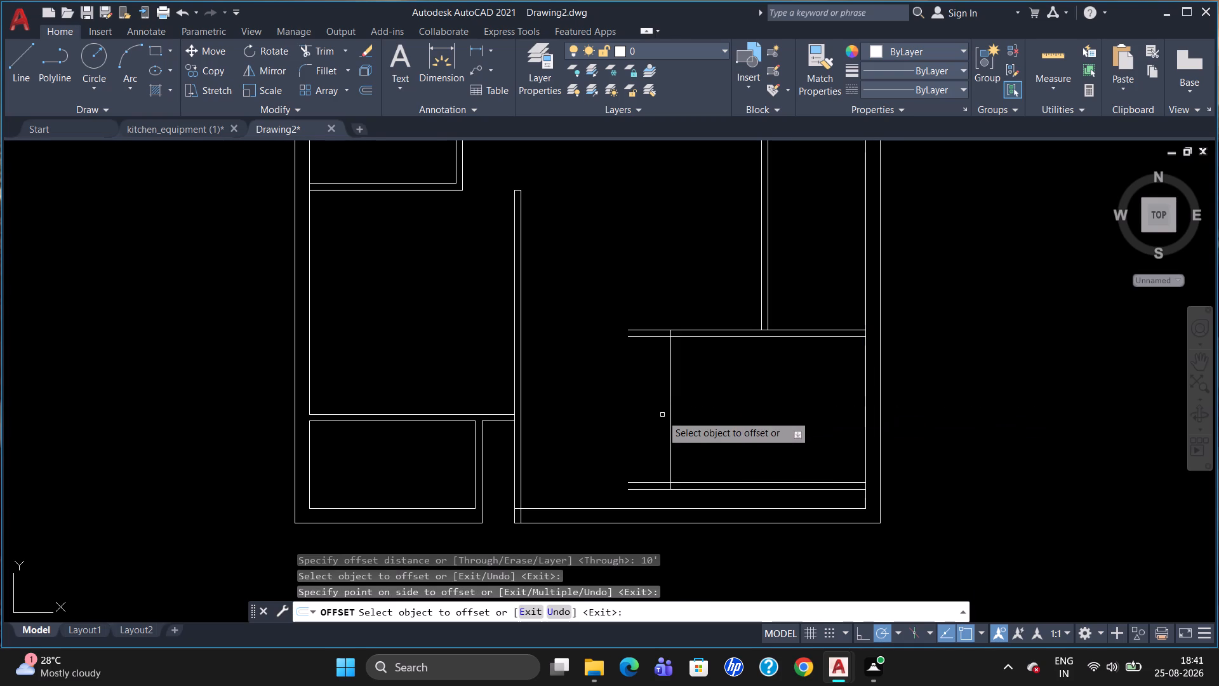
click(669, 414)
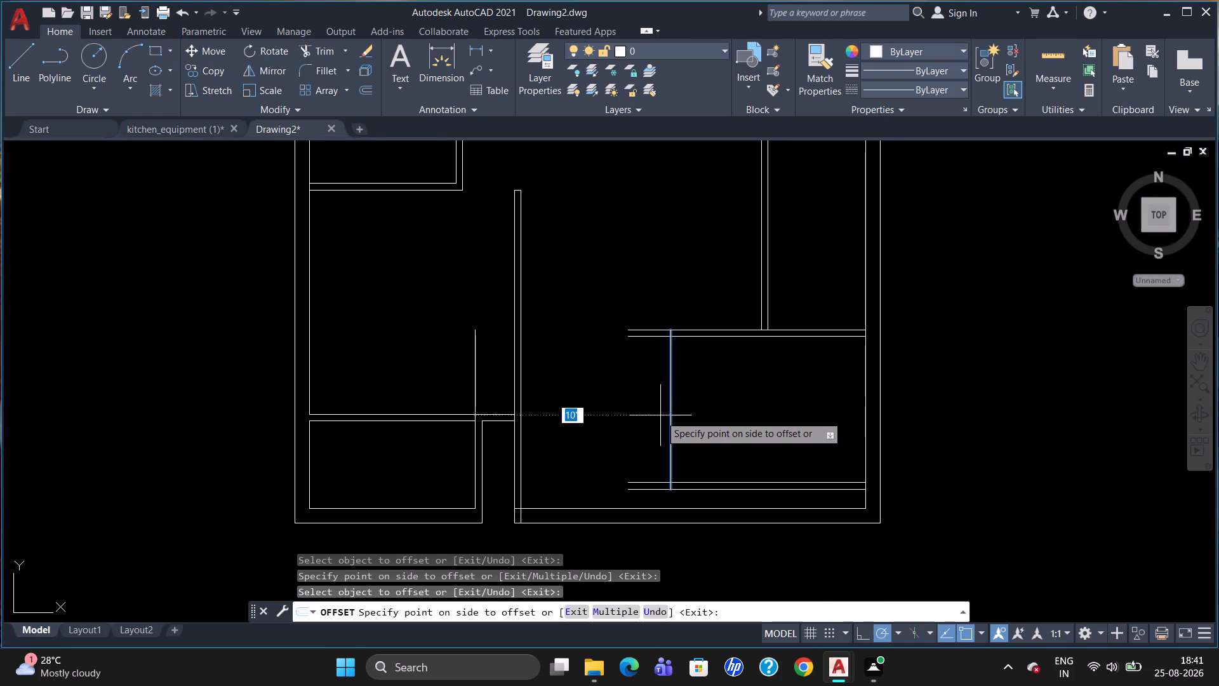
text(4")
key(Return)
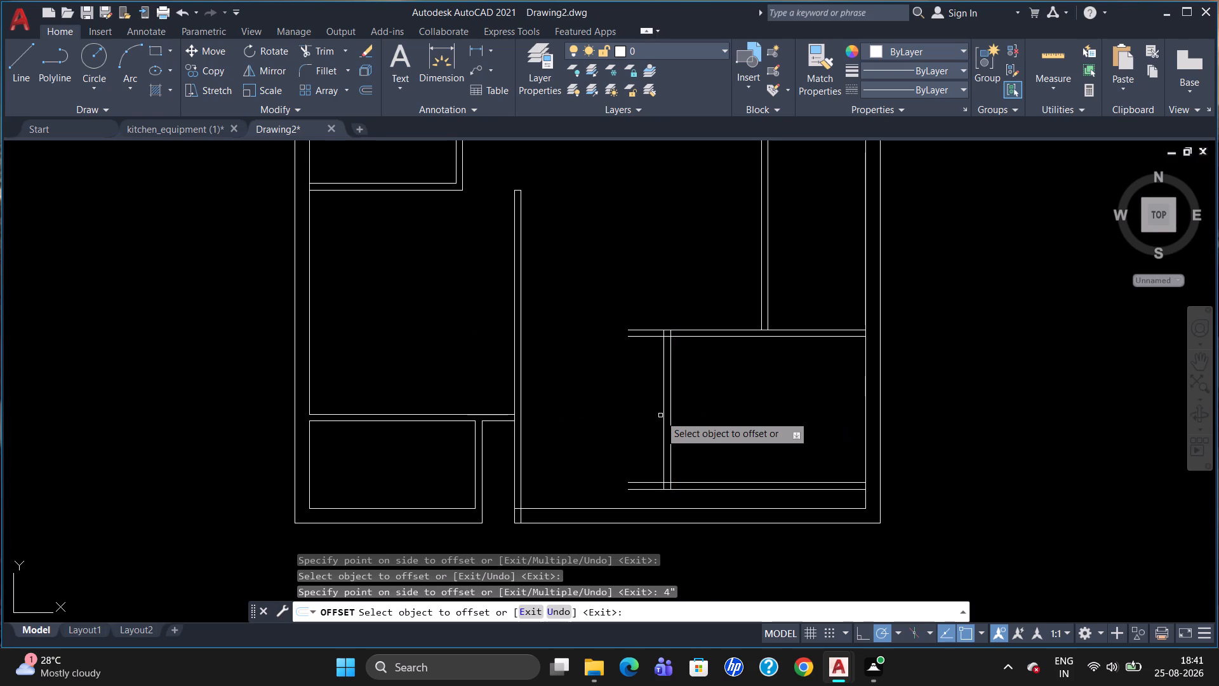
key(Escape)
Trim the left ends of both horizontal partitions' lines that extend beyond the outer line of the new vertical partition.
text(TR)
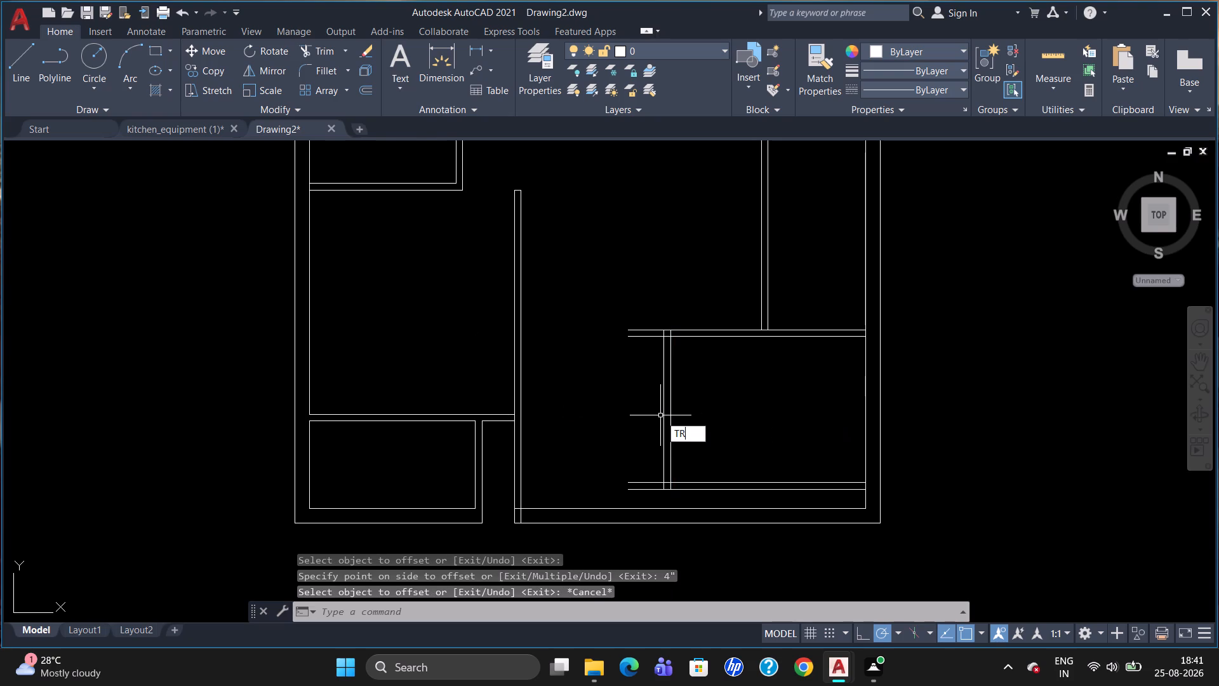
key(Return)
key(Return)
click(646, 331)
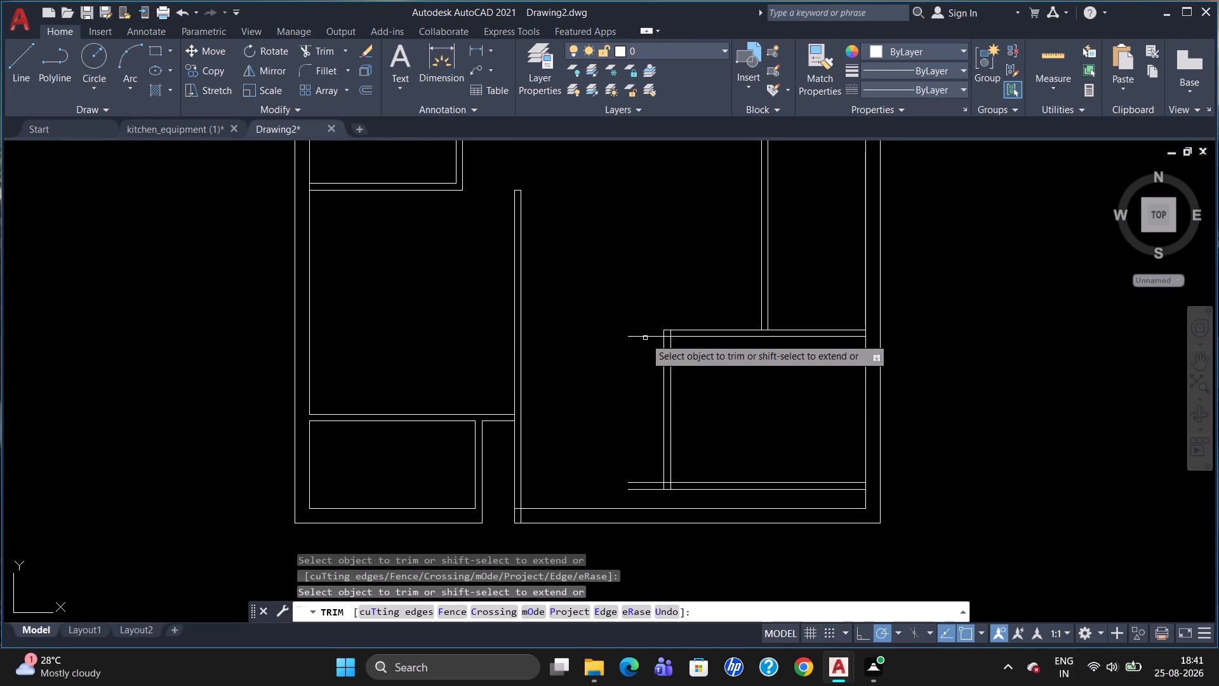
click(644, 339)
click(645, 337)
click(646, 337)
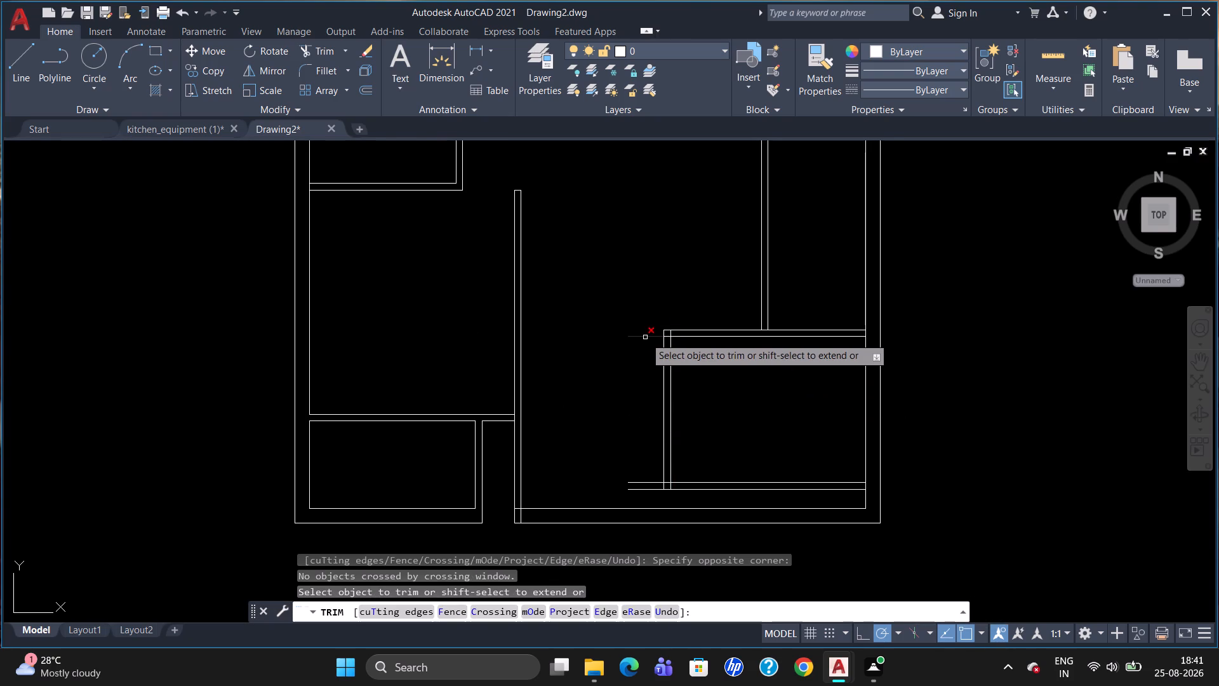
click(645, 335)
click(640, 488)
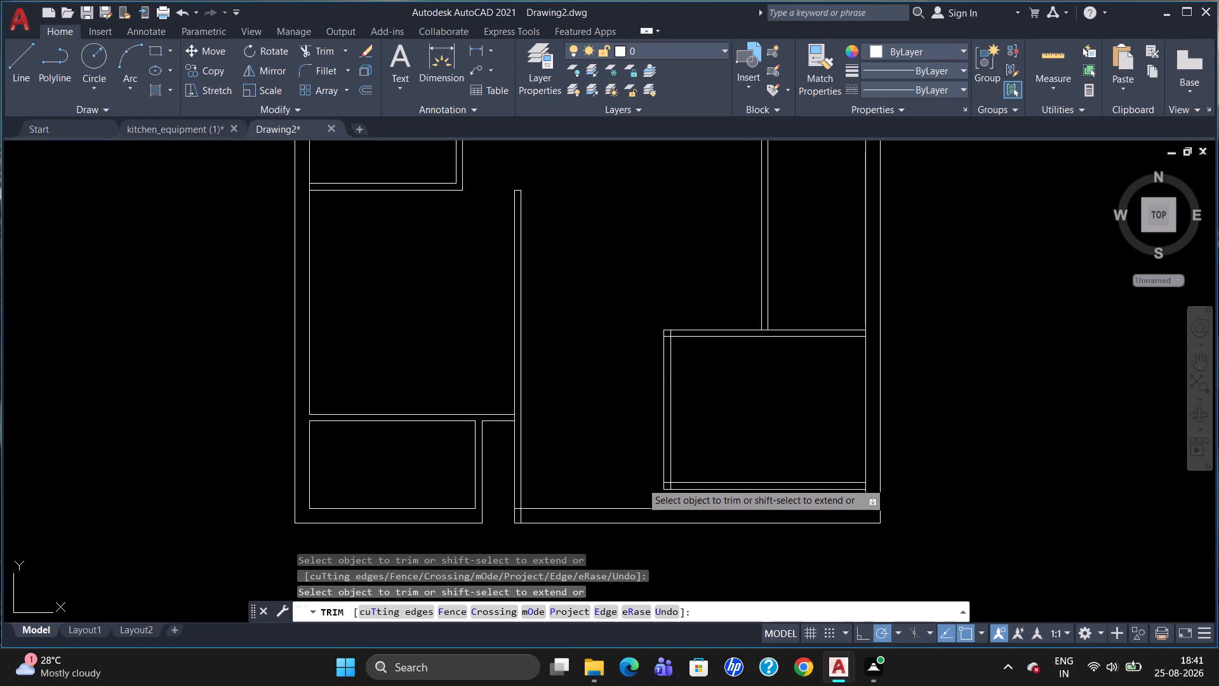
click(641, 482)
key(Escape)
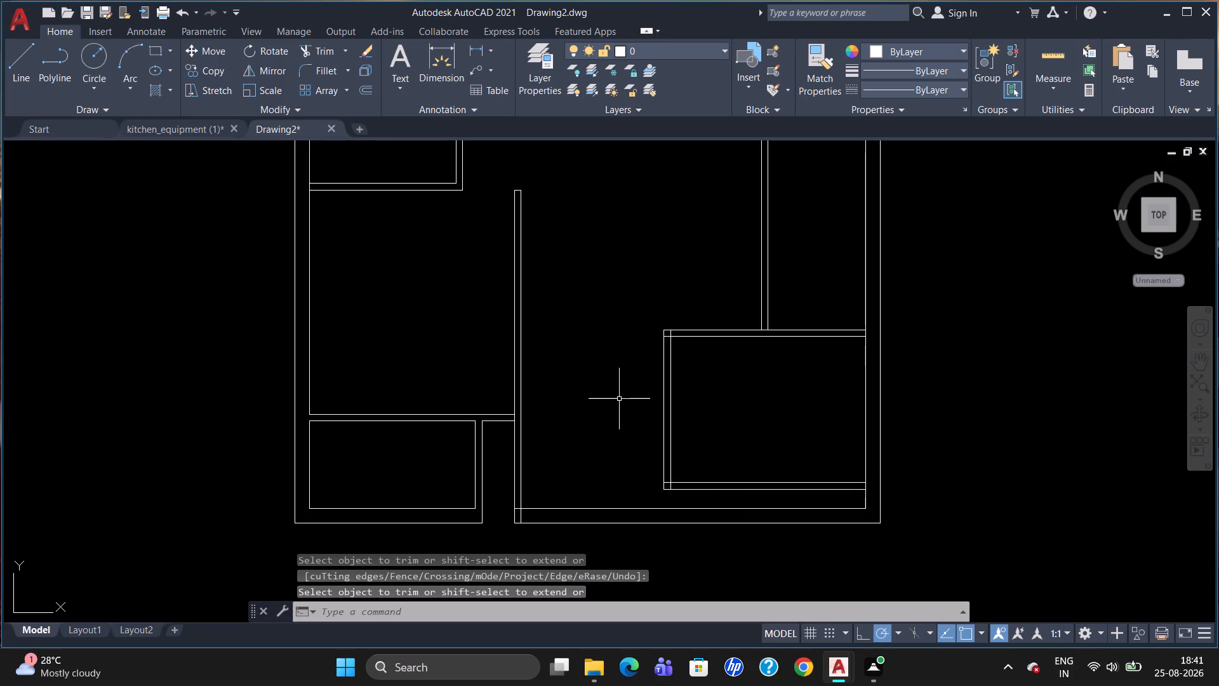
Explode the outer wall outline and erase both lines of the bottom wall below the lower-right room.
scroll(655, 373, down, 2)
scroll(632, 477, up, 1)
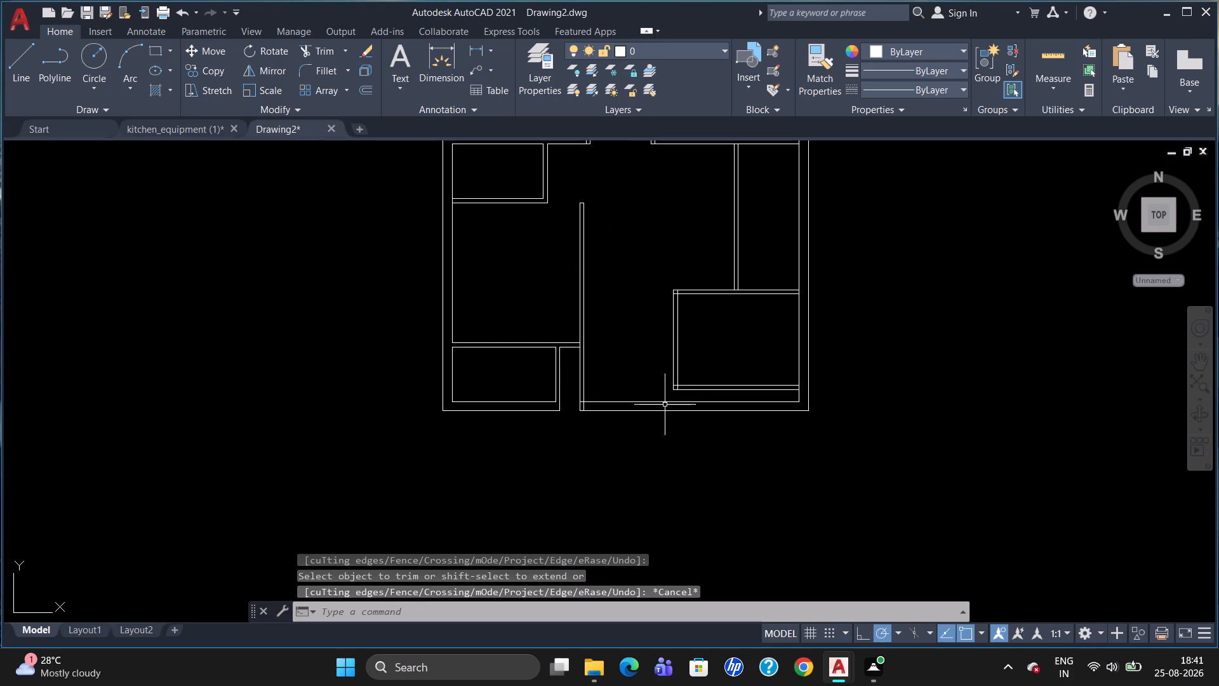
scroll(644, 387, up, 1)
scroll(829, 389, down, 1)
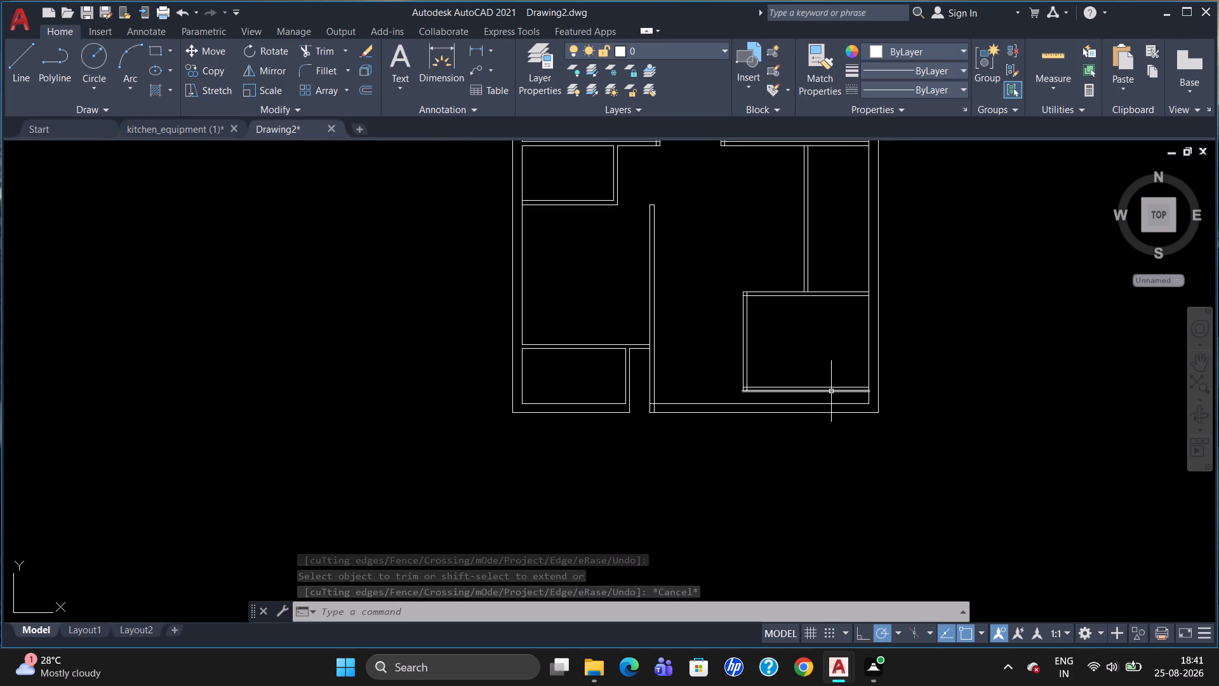
click(750, 414)
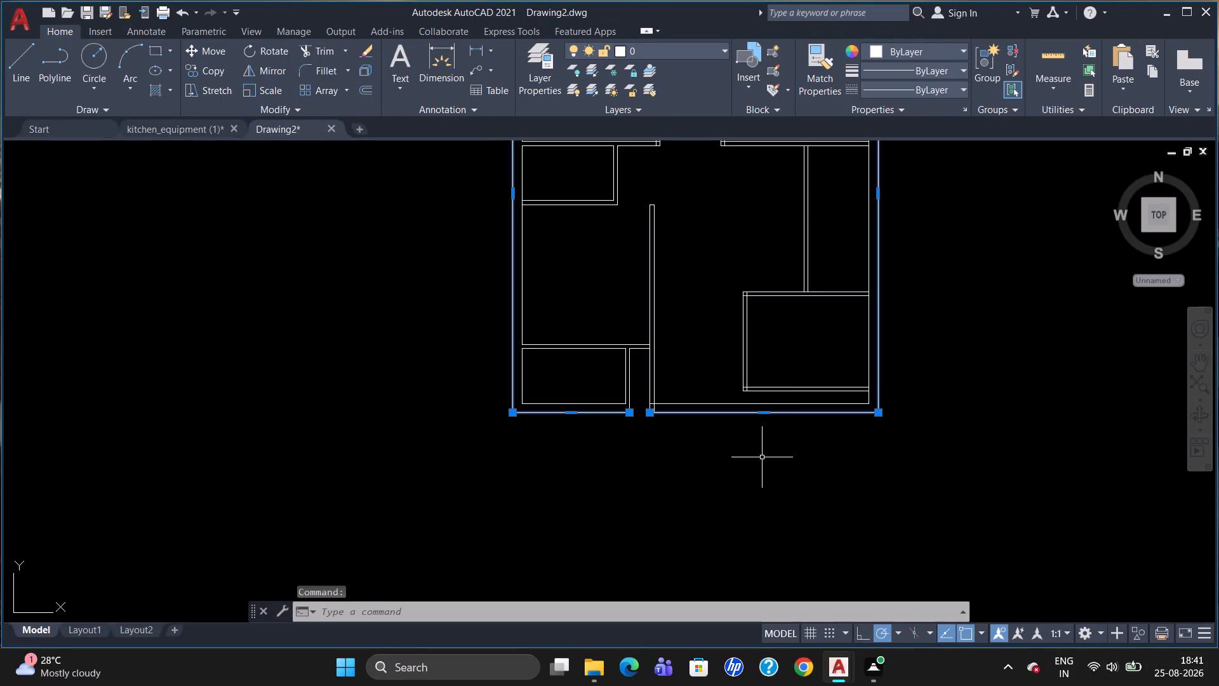
key(x)
key(Return)
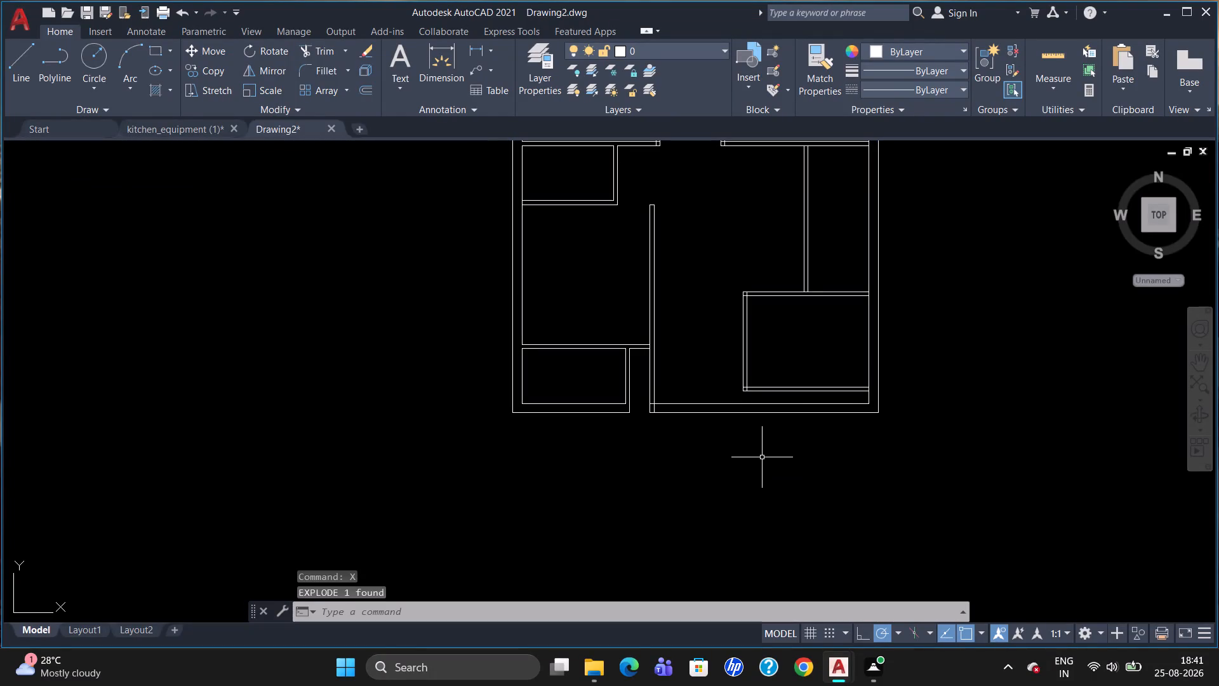
click(737, 403)
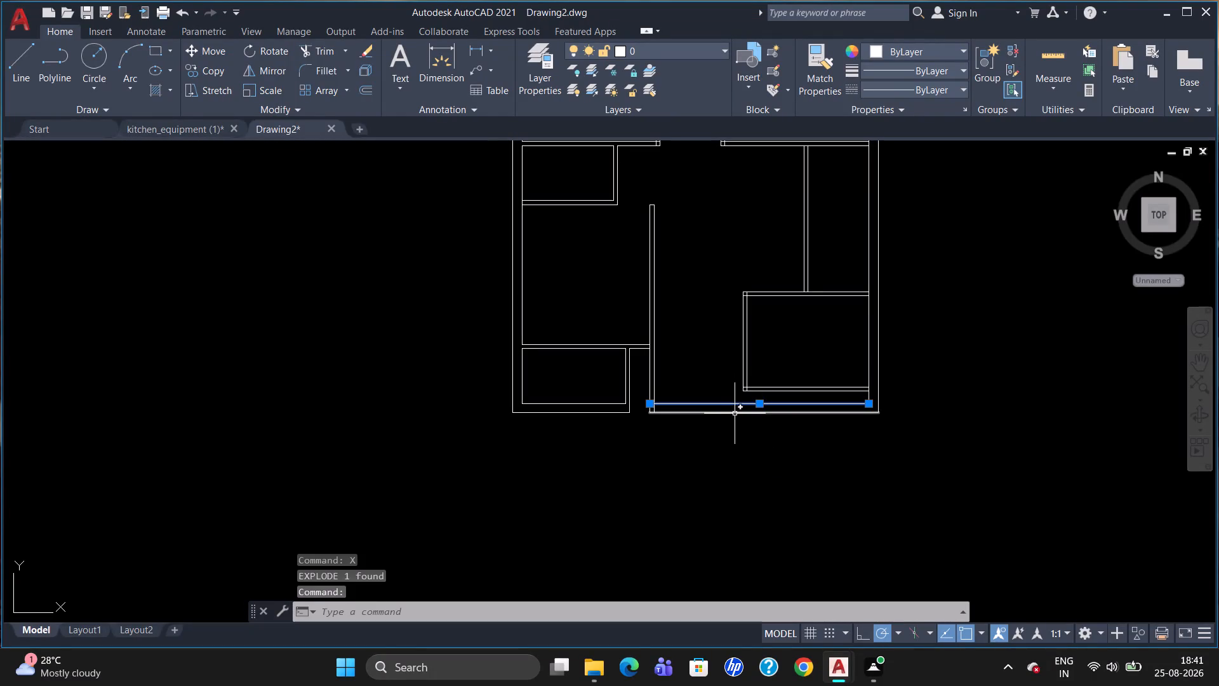
click(736, 413)
key(Delete)
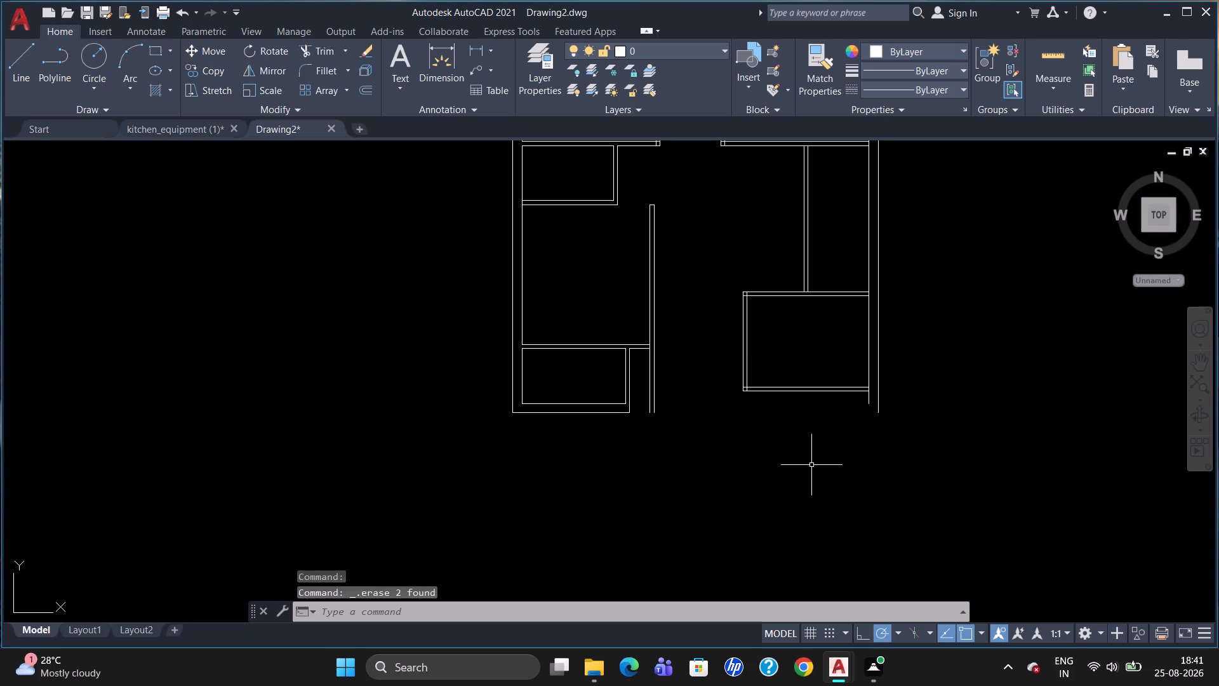
Offset the lower line of the lower-right room's bottom partition 4' down, and offset that copy 4" down to form a parallel wall.
scroll(813, 419, up, 1)
key(o)
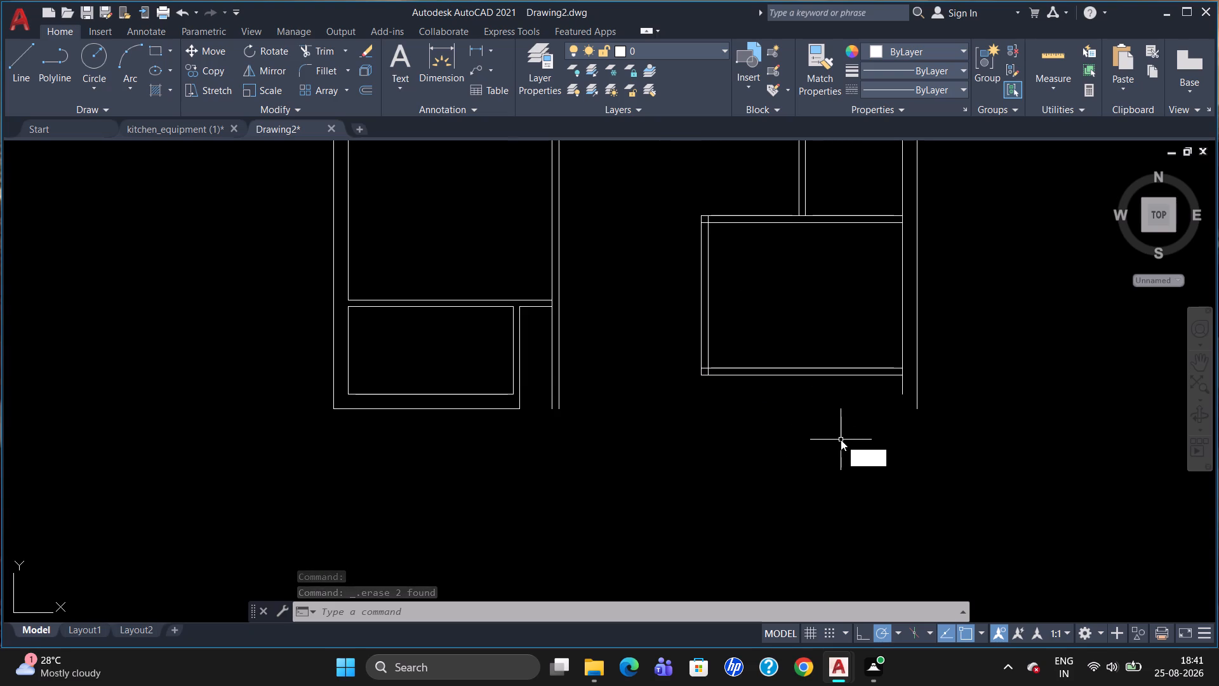
key(Return)
text(4')
key(Return)
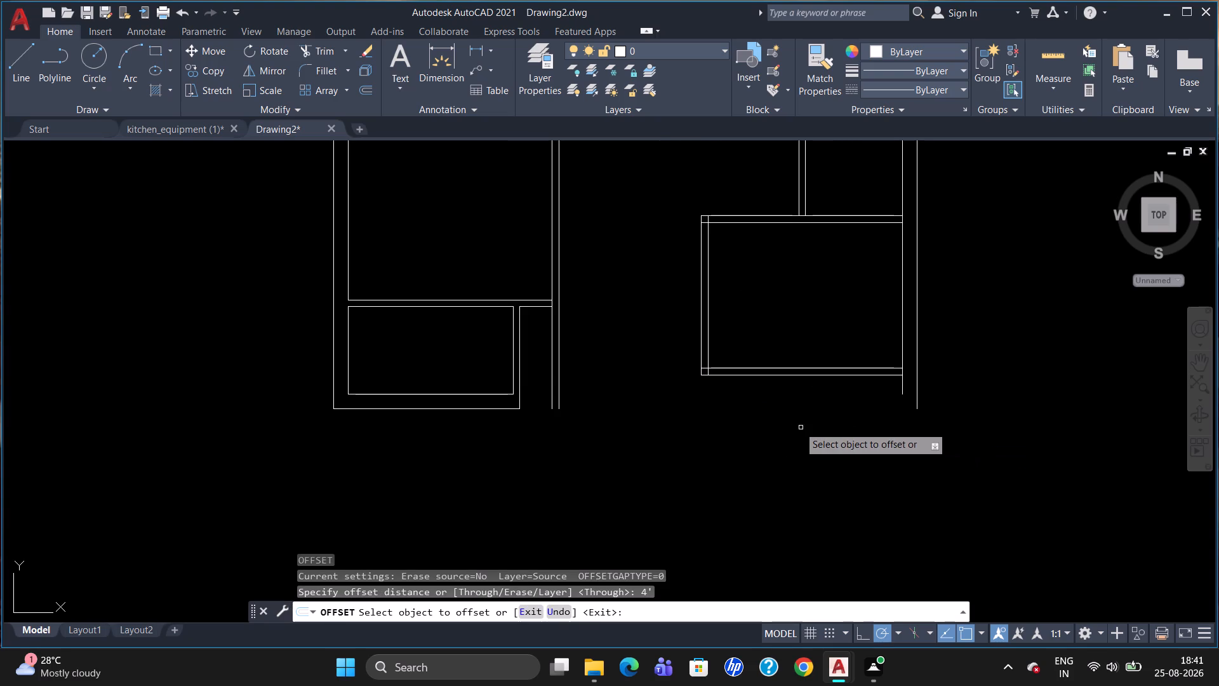
double_click(776, 376)
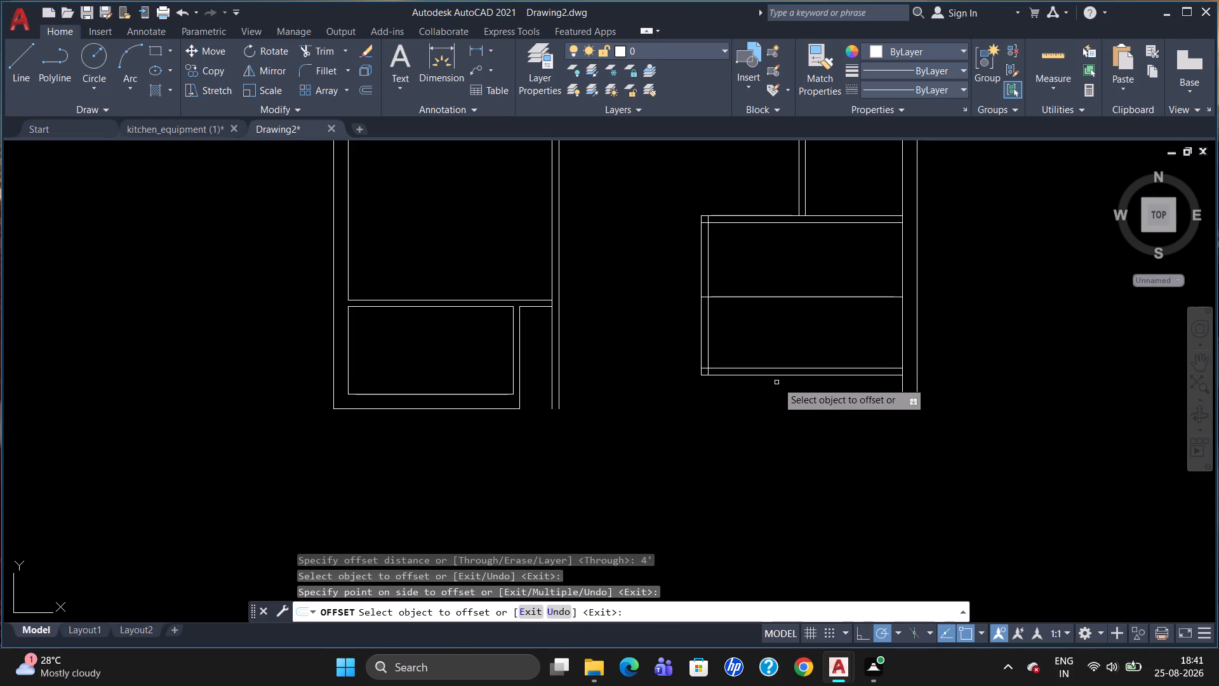
click(779, 377)
click(784, 448)
click(787, 454)
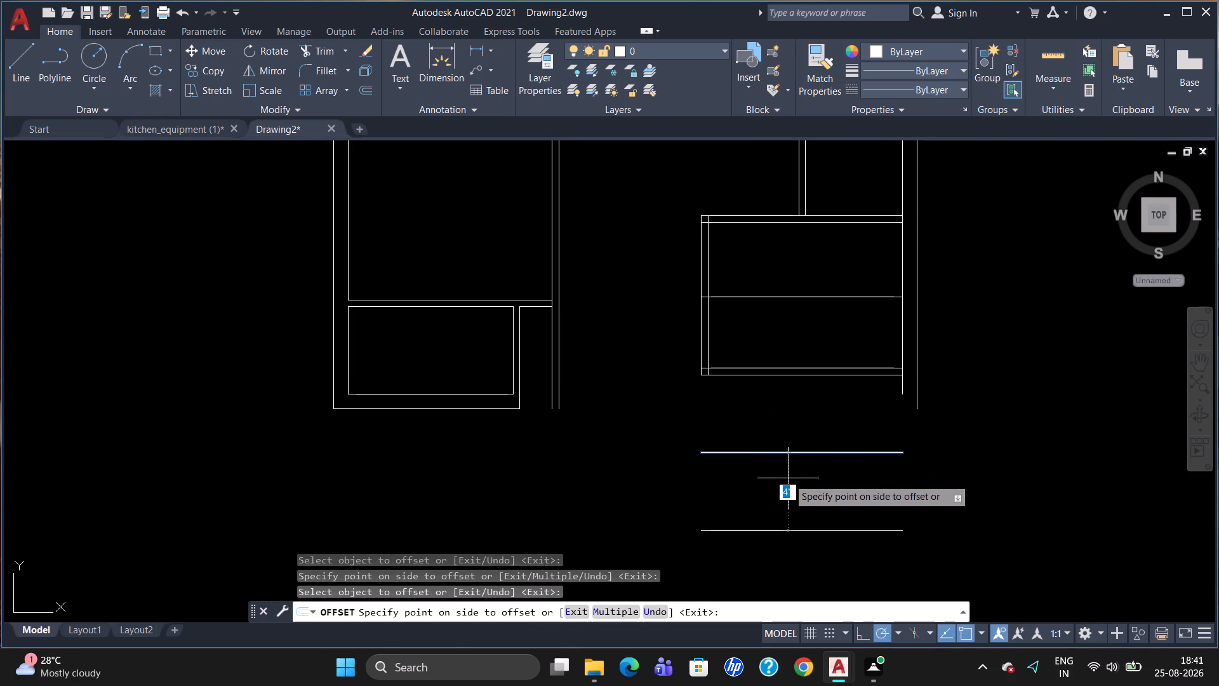
text(4")
key(Return)
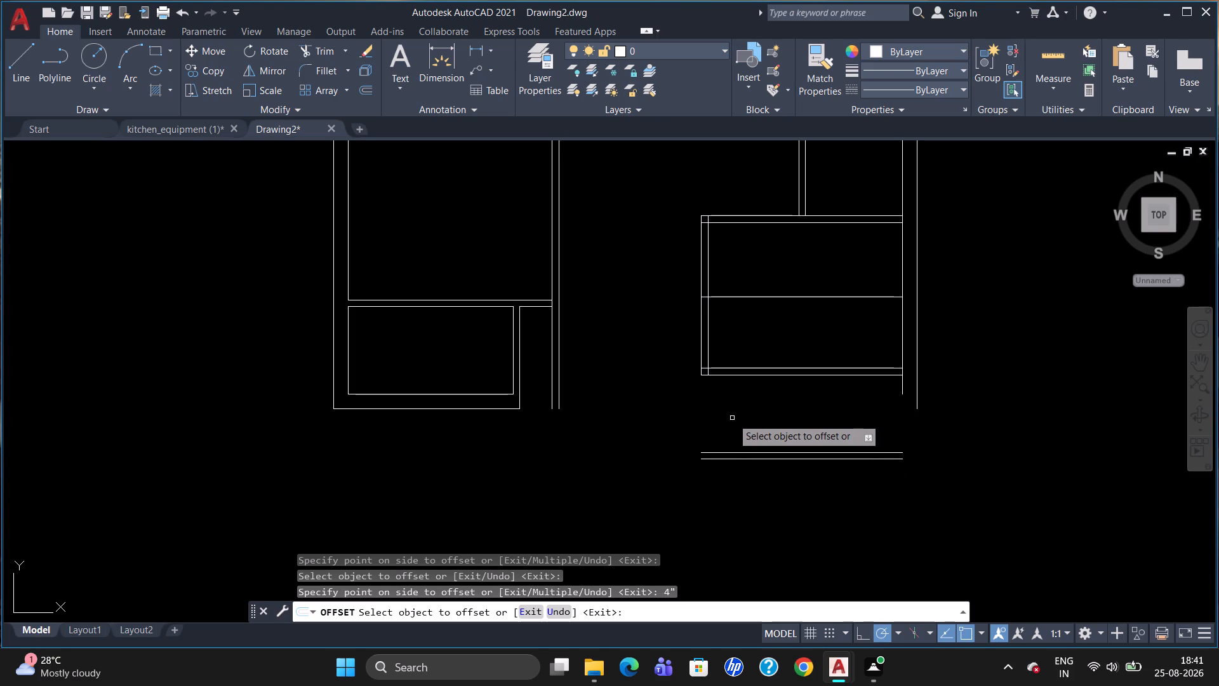
key(Escape)
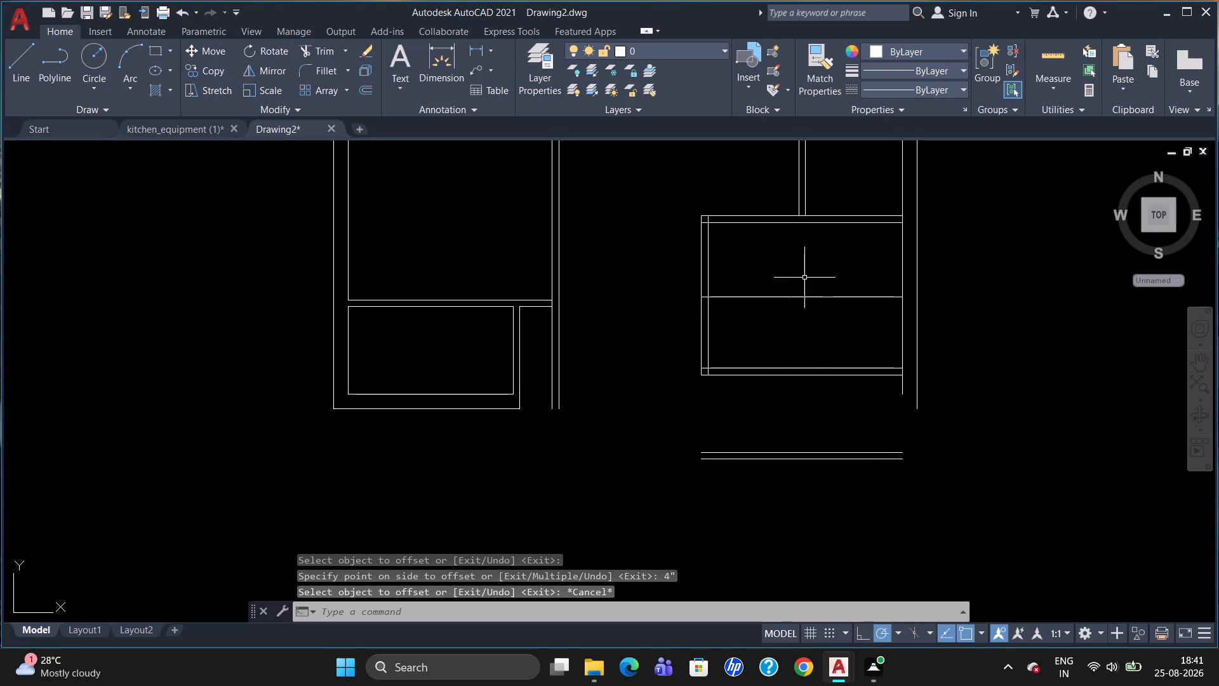
Erase the stray horizontal line crossing the middle of the lower-right room.
click(809, 298)
key(Delete)
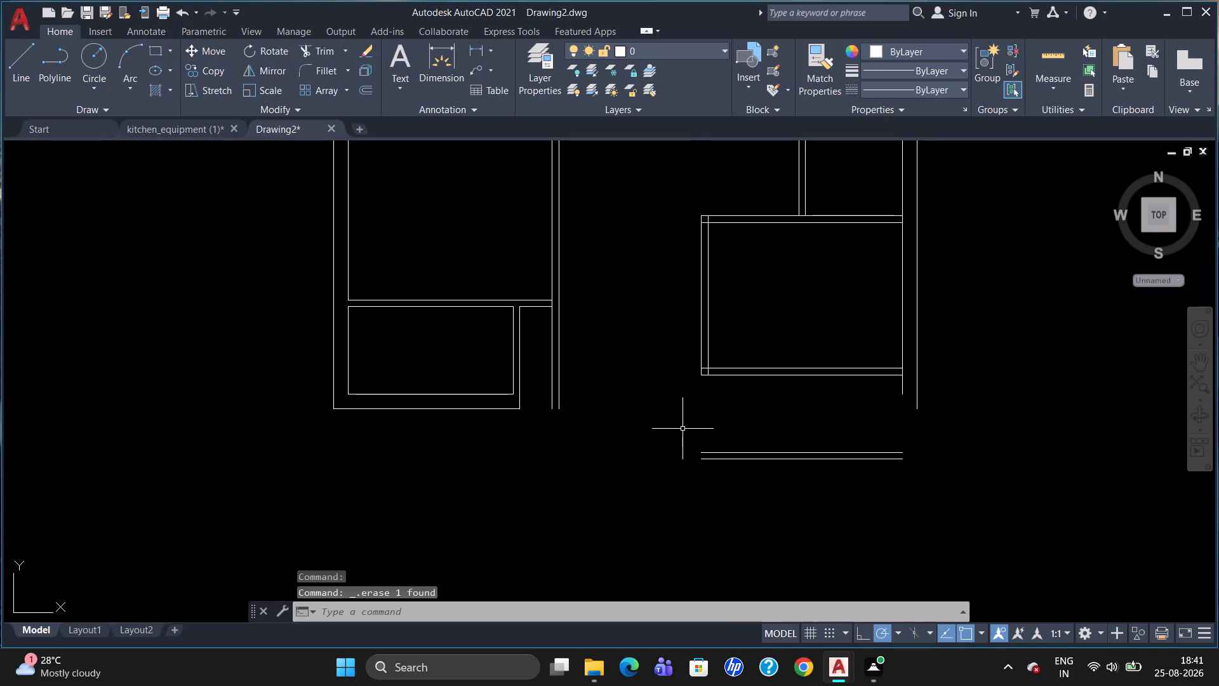
Extend both lines of the left vertical partition and the right wall's inner line down to the lowest horizontal line.
text(EX)
key(Return)
click(749, 459)
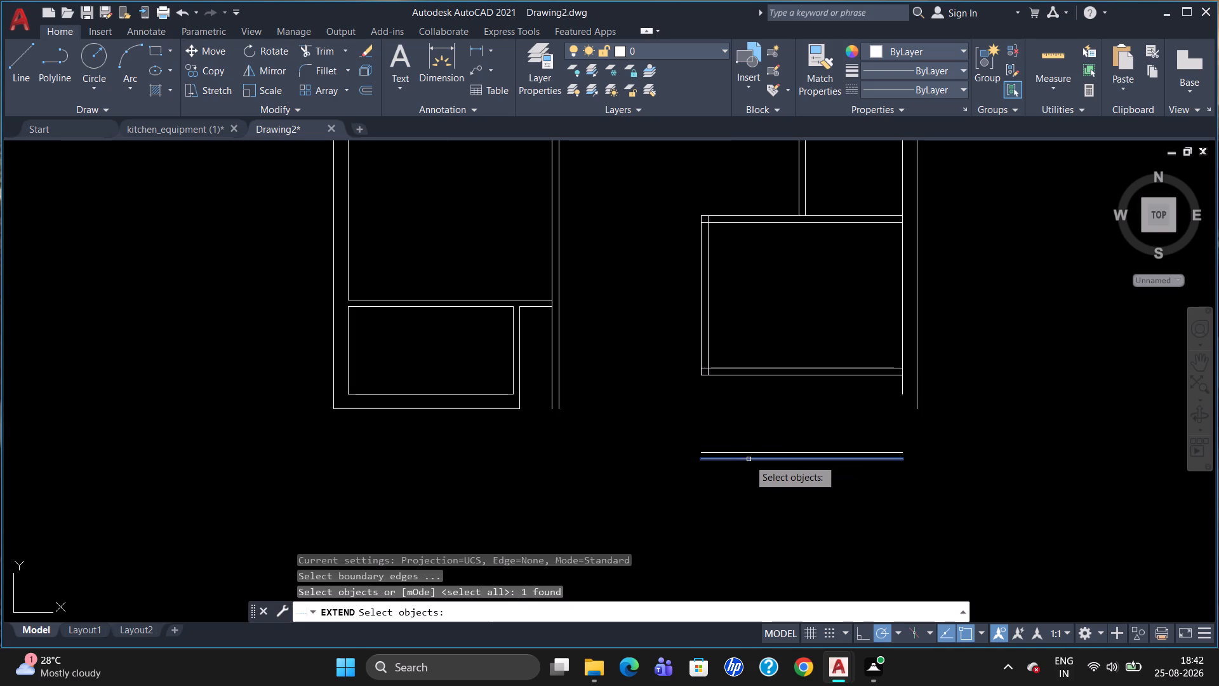
key(Return)
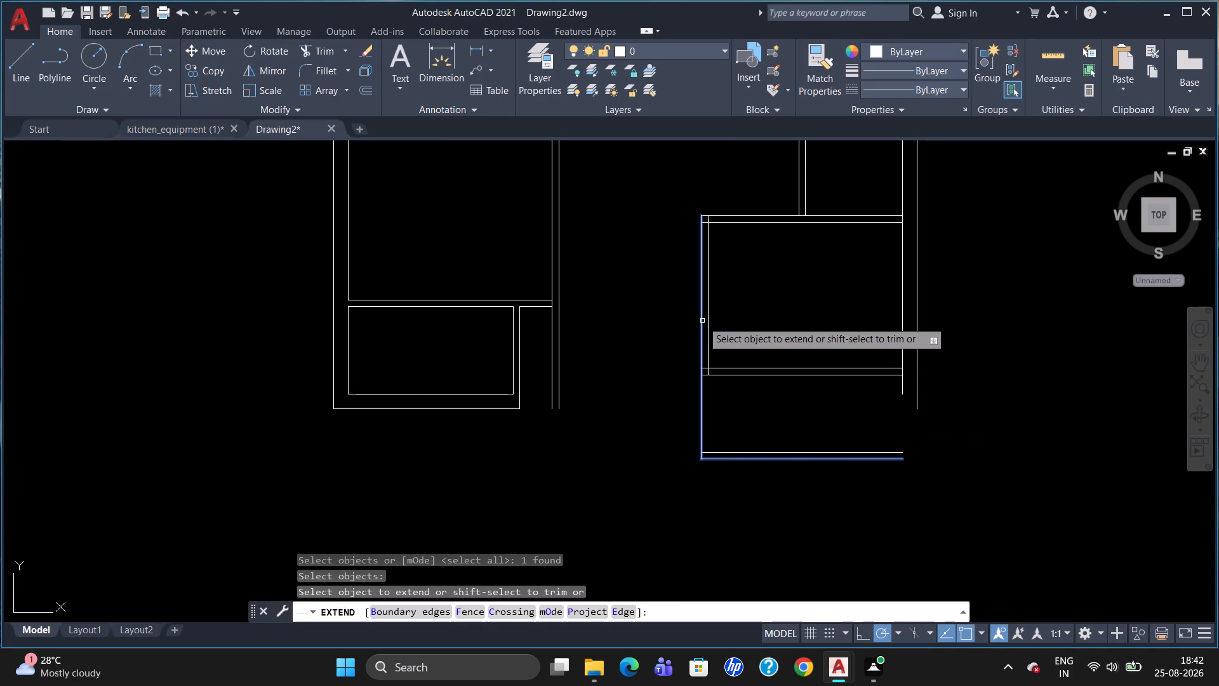
click(702, 321)
click(707, 329)
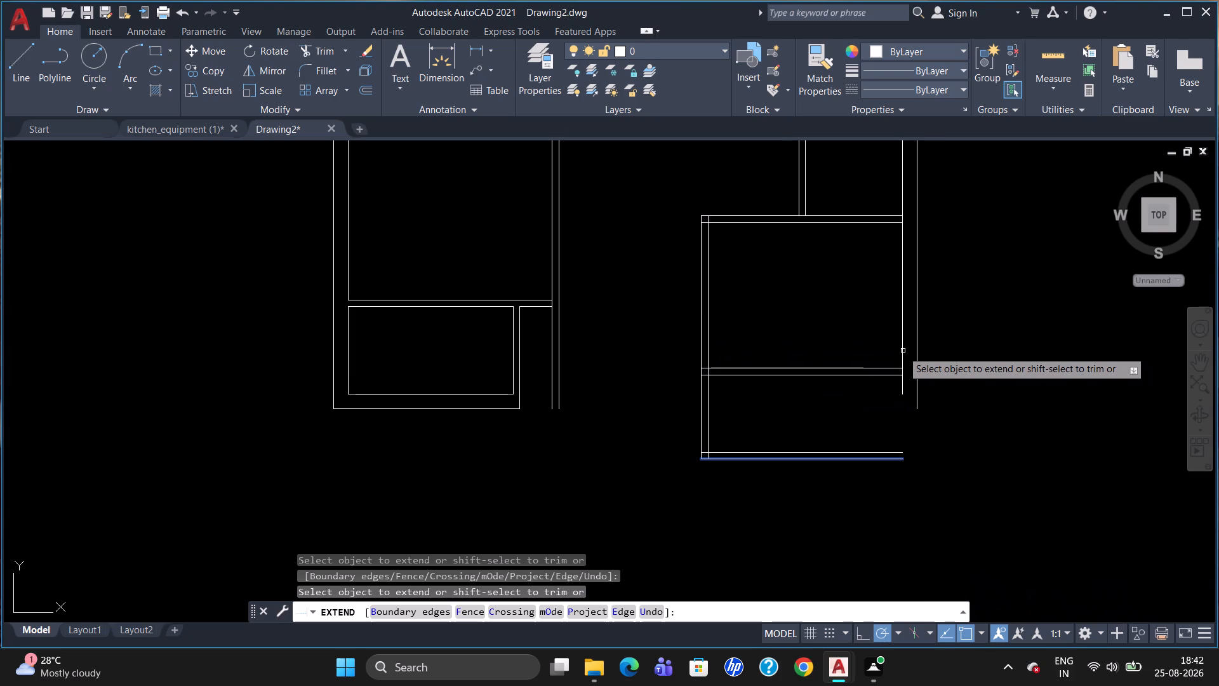
click(903, 344)
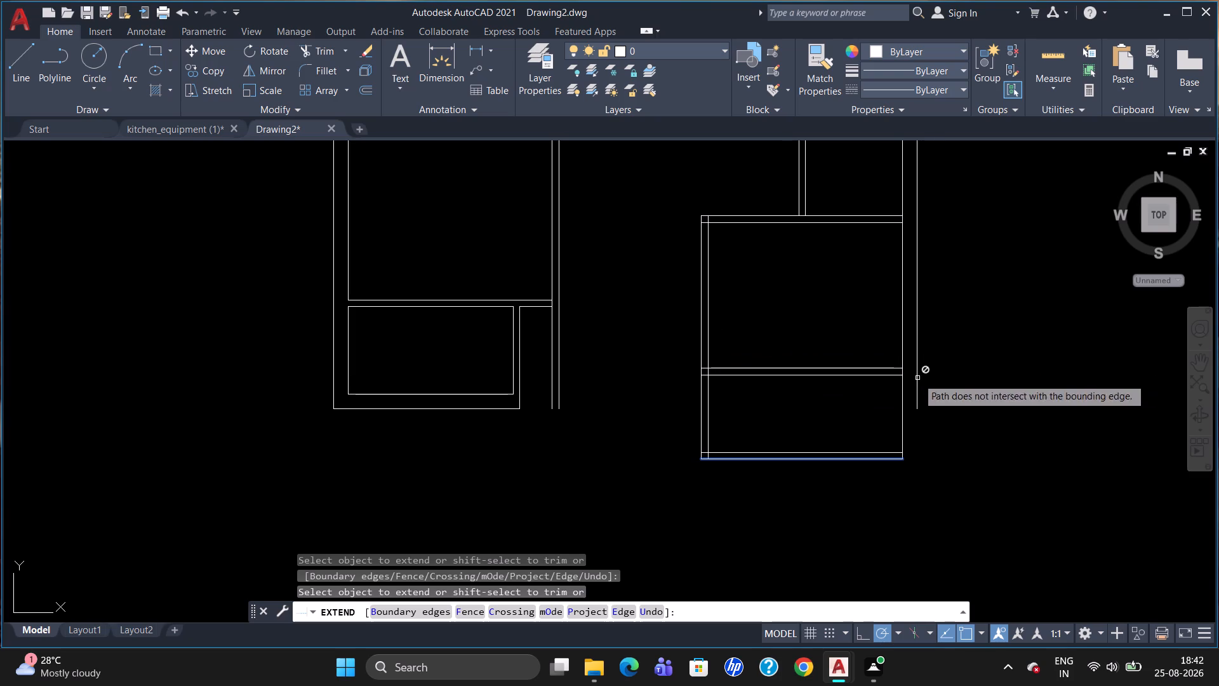
click(917, 378)
key(Escape)
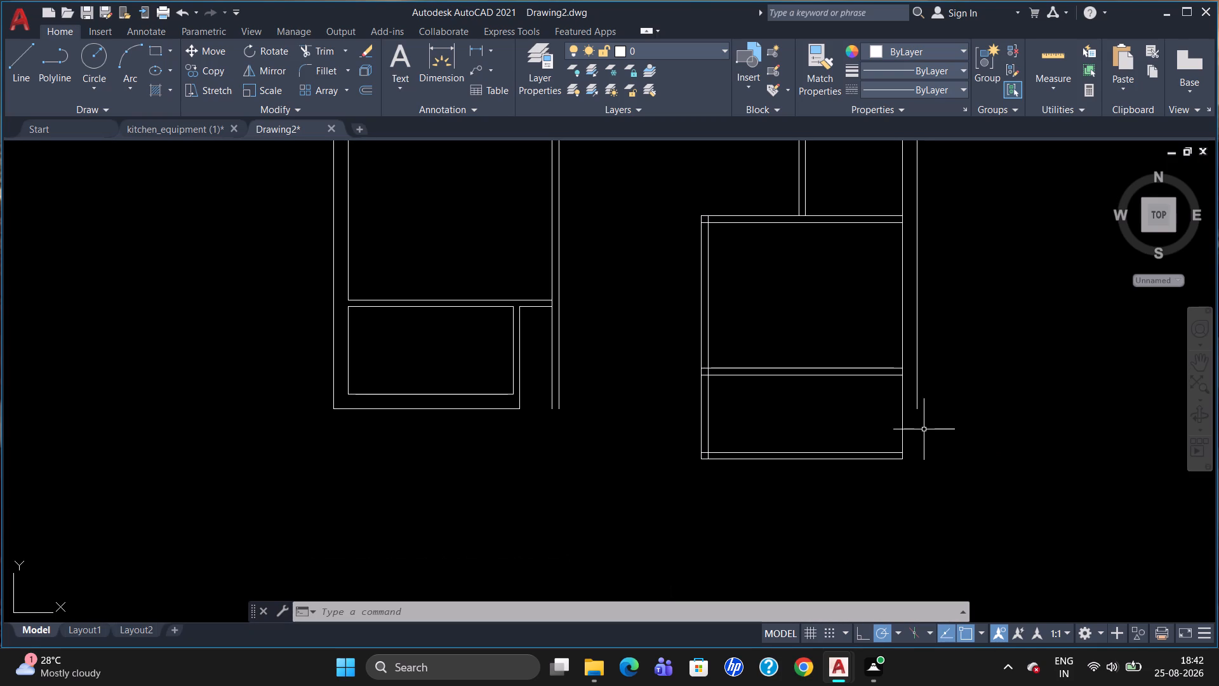
Draw a vertical line about 4'-10" long straight down from the lower end of the right wall's outer line.
key(l)
key(Return)
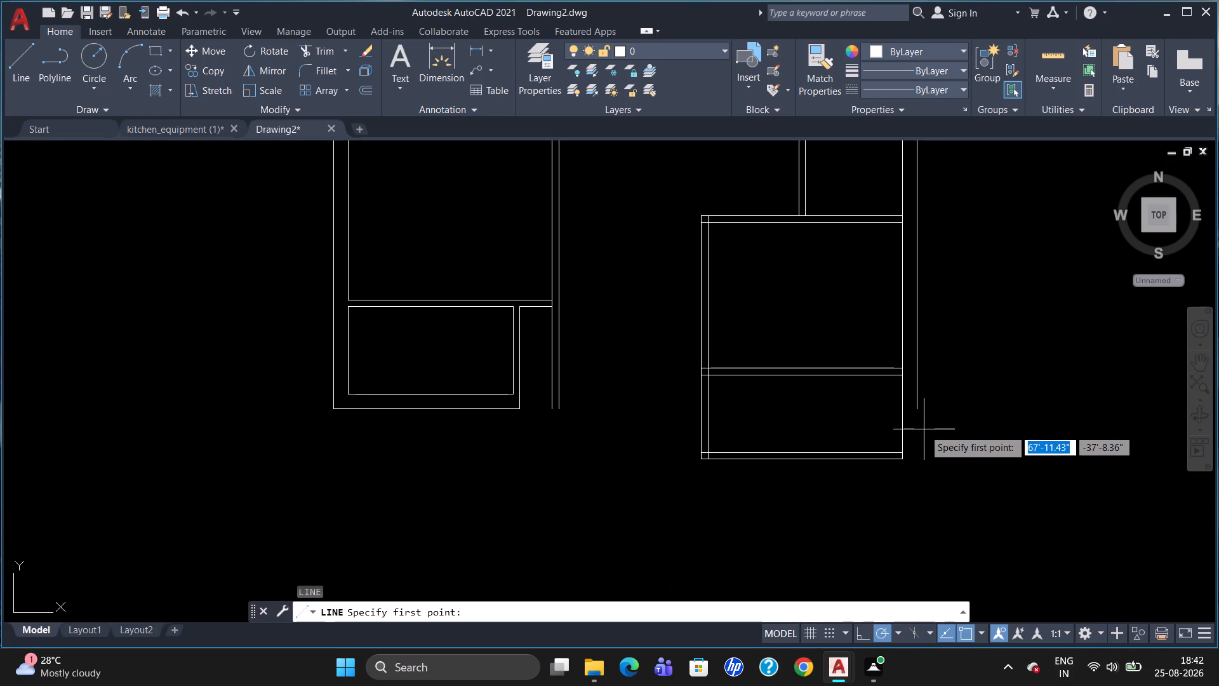
click(917, 411)
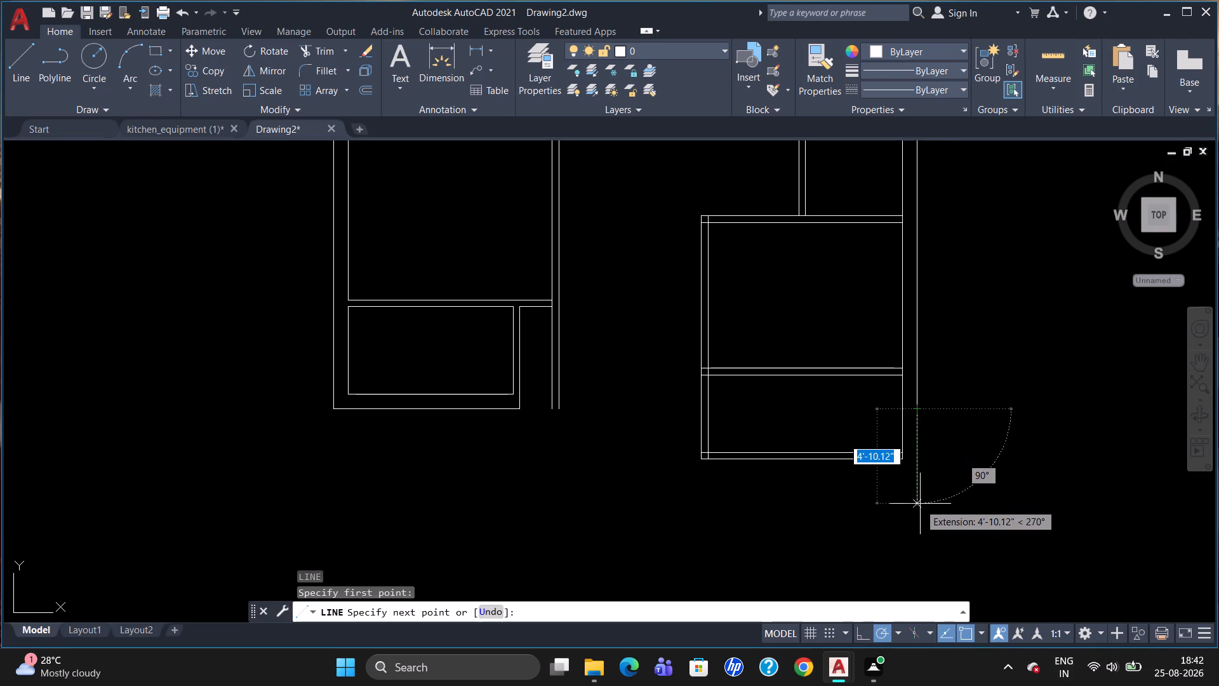
click(920, 504)
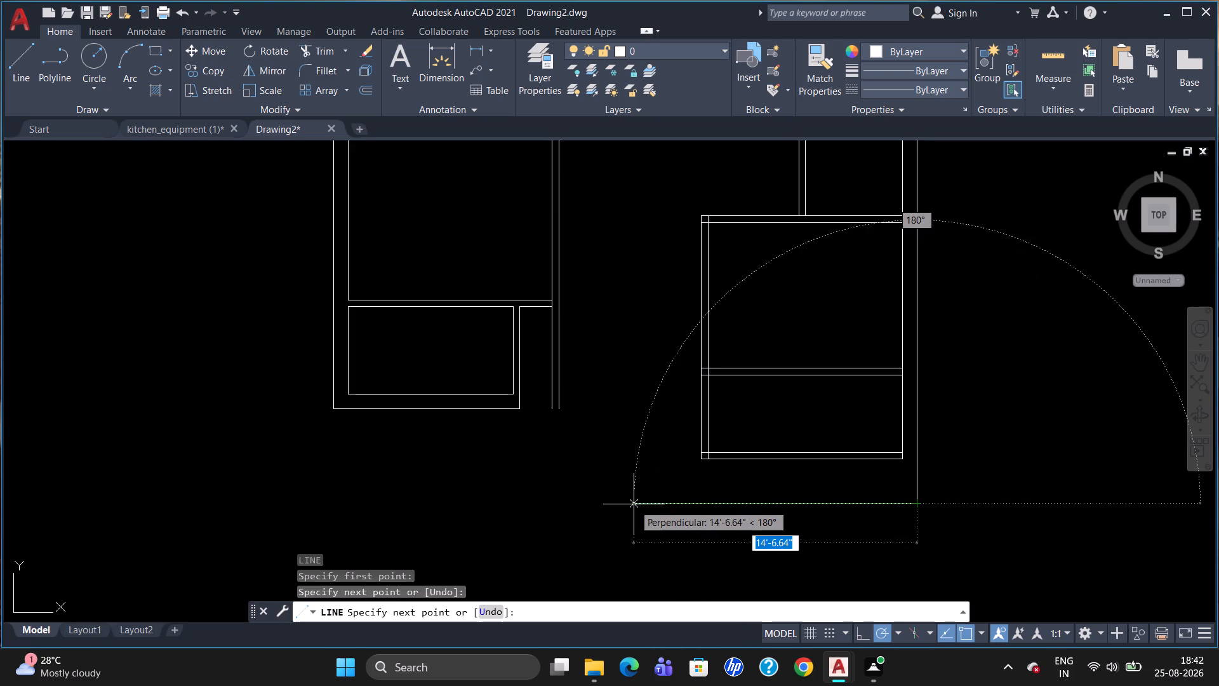
key(Escape)
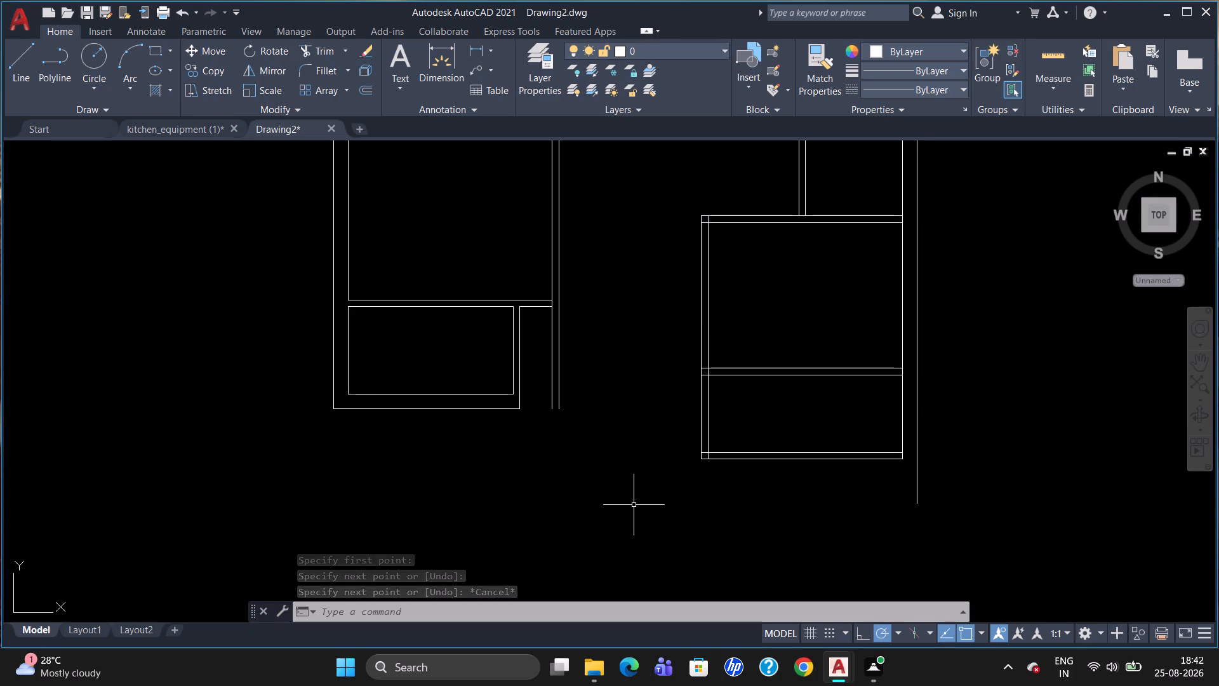
Offset the lowest horizontal line of the new lower-right space 9" downward.
key(o)
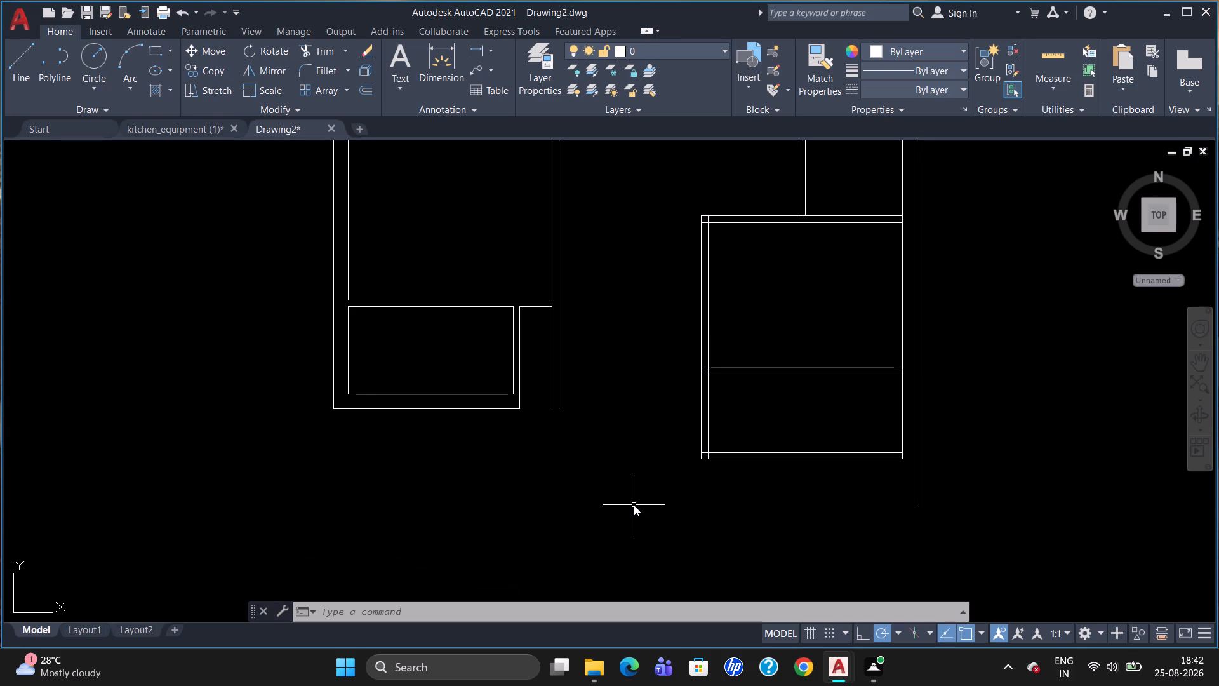
key(Return)
text(9")
key(Return)
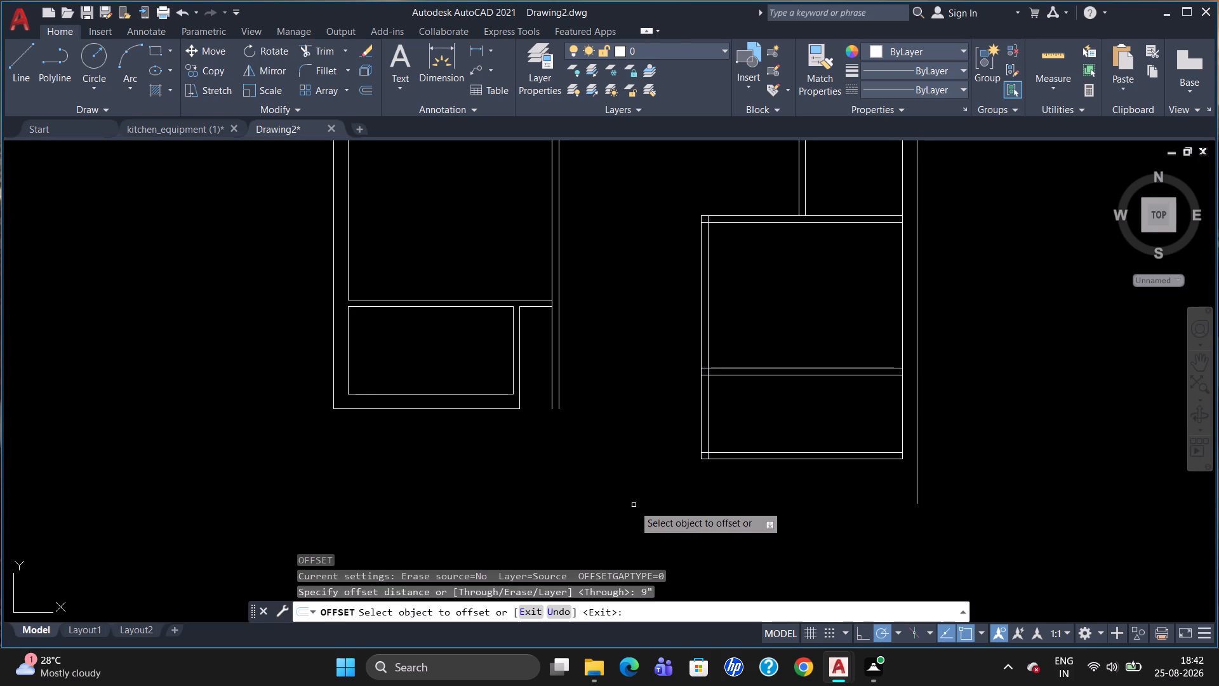
click(785, 460)
click(796, 504)
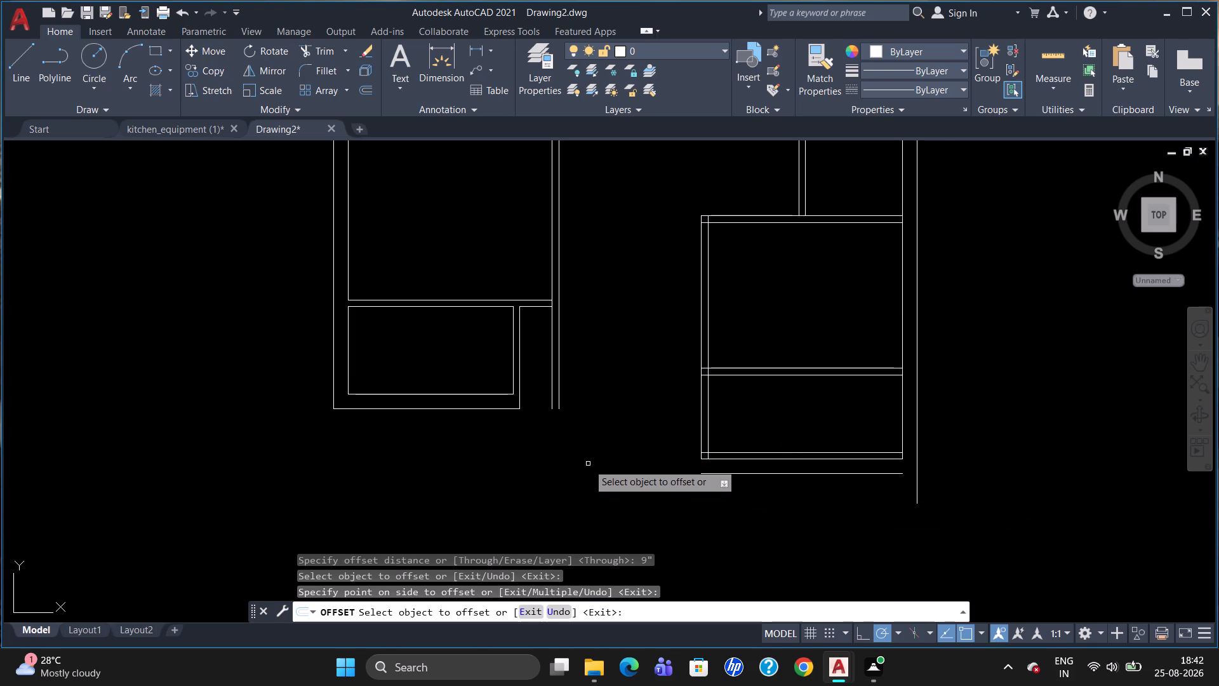
key(Escape)
Extend the new bottom line to the right wall's outer line.
text(EX)
key(Return)
click(917, 439)
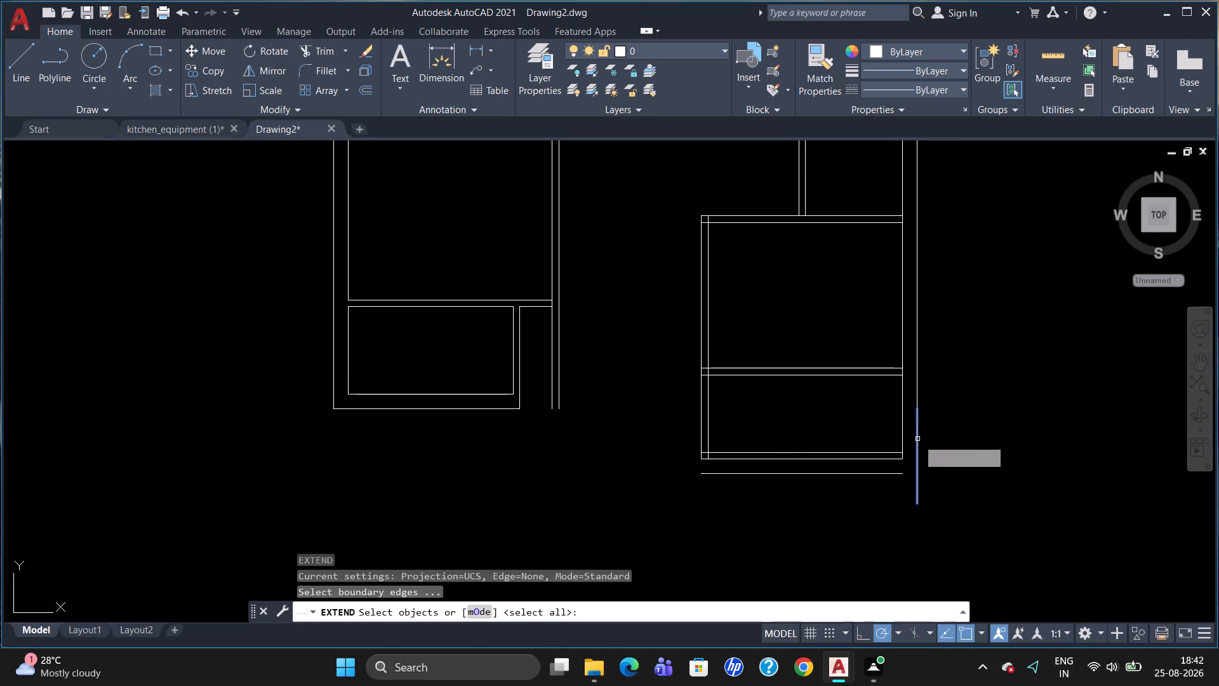
key(Return)
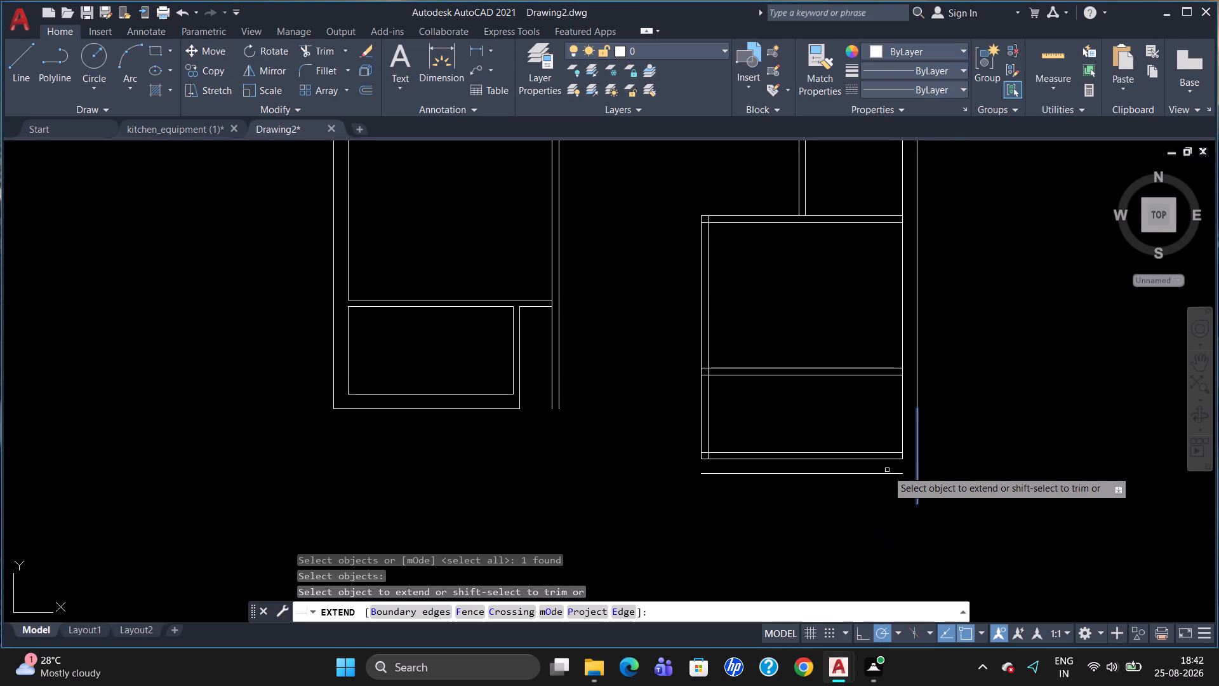
click(886, 474)
key(Escape)
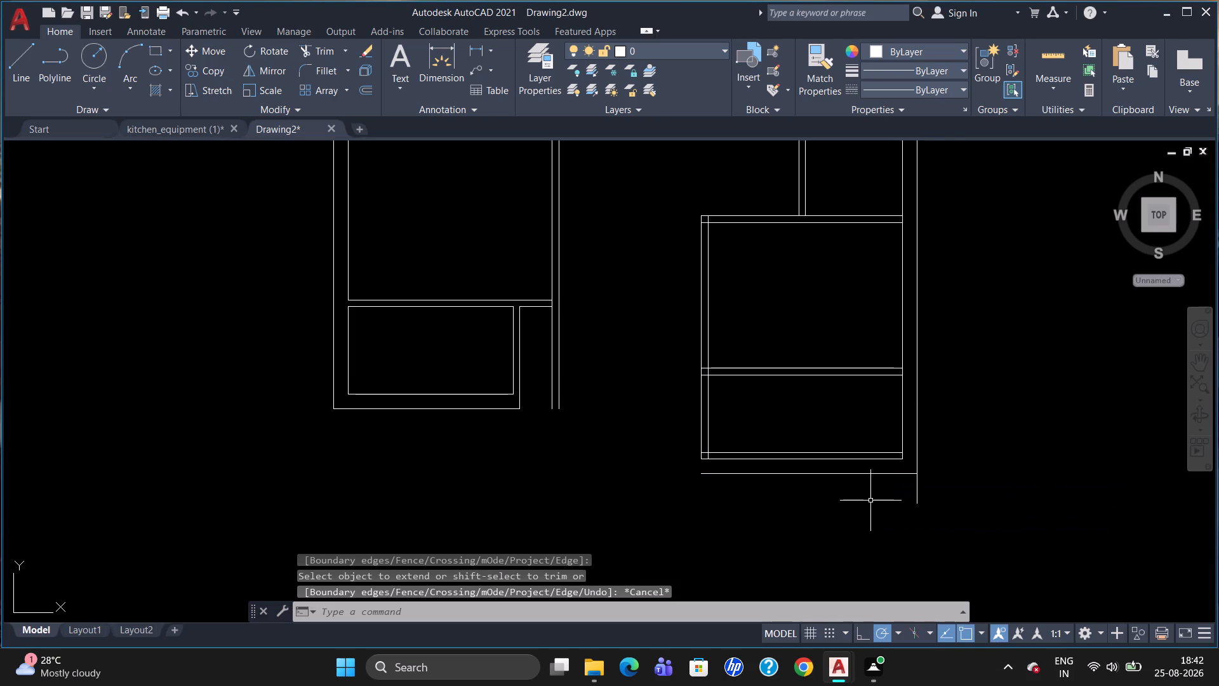
Trim the part of the right wall's outer line that extends below the new bottom line.
text(TR)
key(Return)
key(Return)
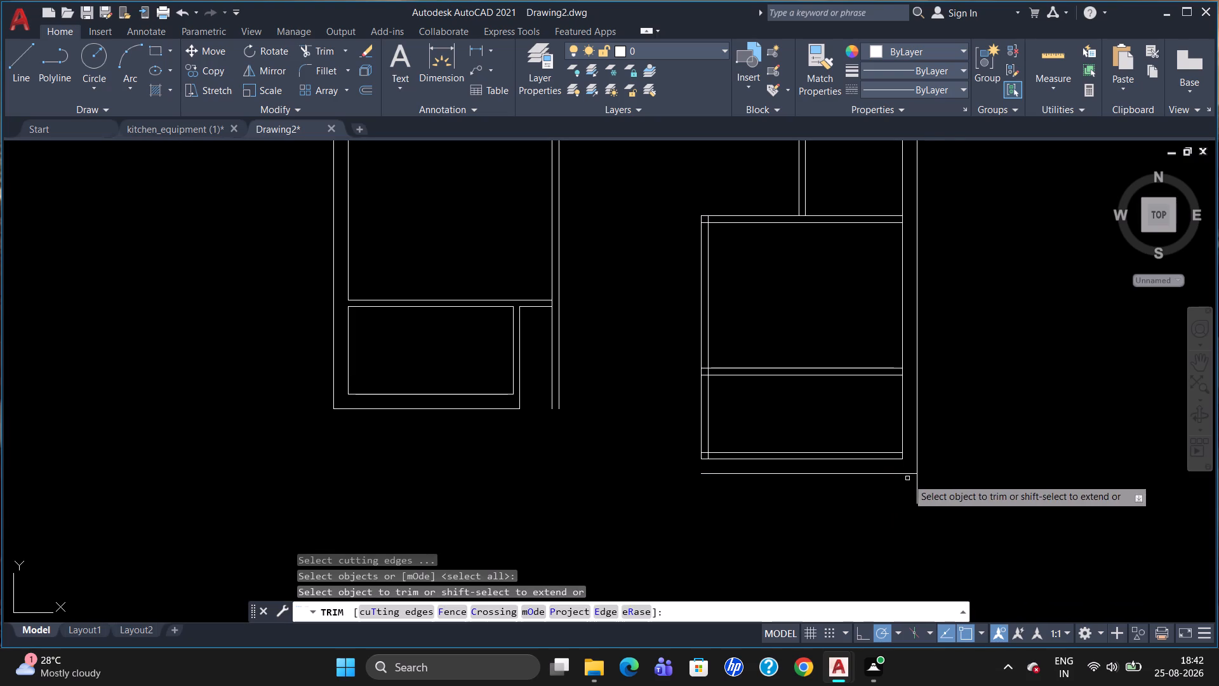
click(918, 490)
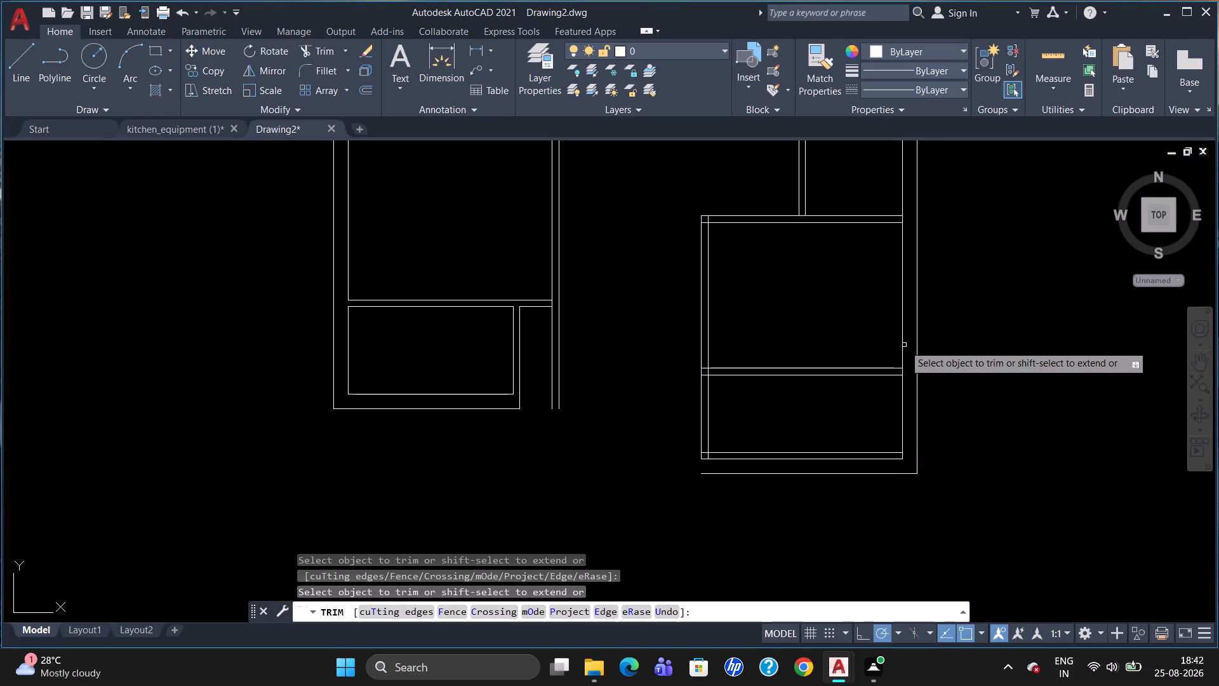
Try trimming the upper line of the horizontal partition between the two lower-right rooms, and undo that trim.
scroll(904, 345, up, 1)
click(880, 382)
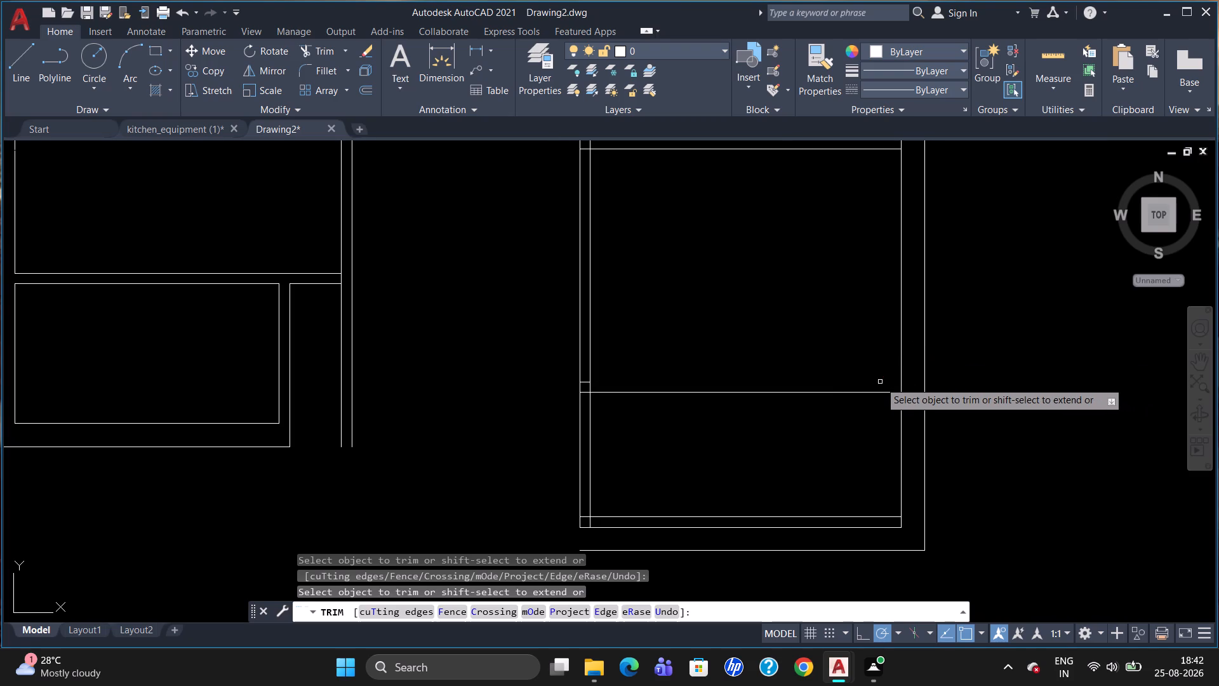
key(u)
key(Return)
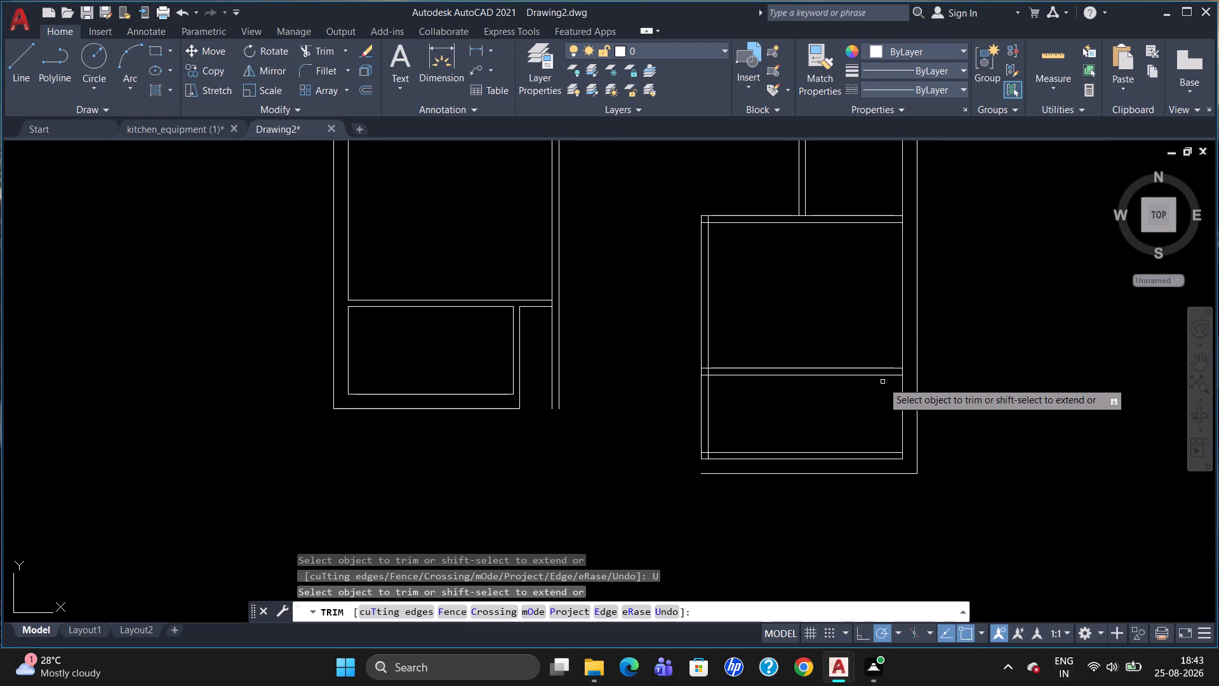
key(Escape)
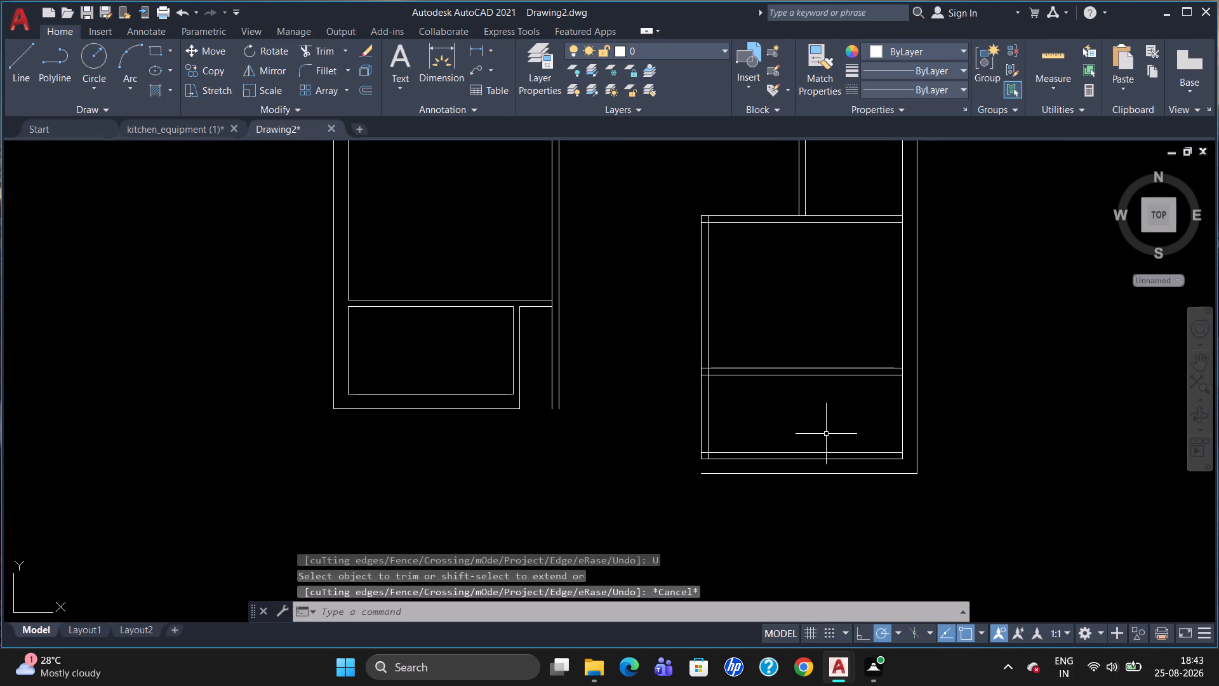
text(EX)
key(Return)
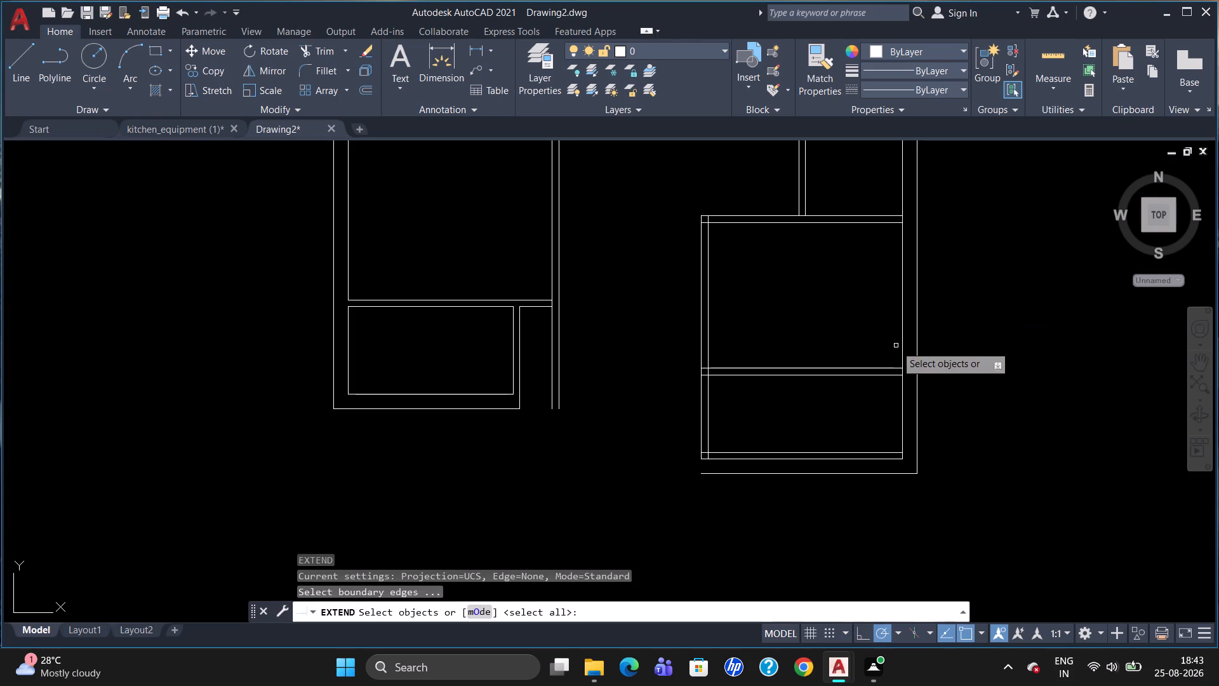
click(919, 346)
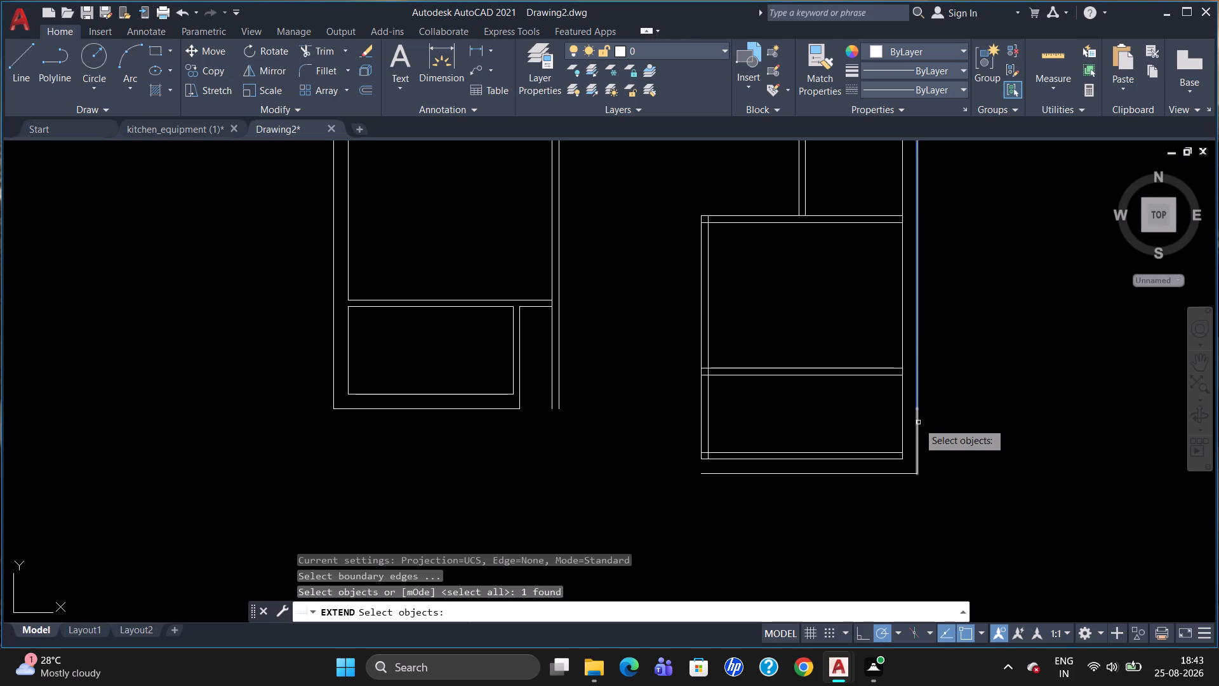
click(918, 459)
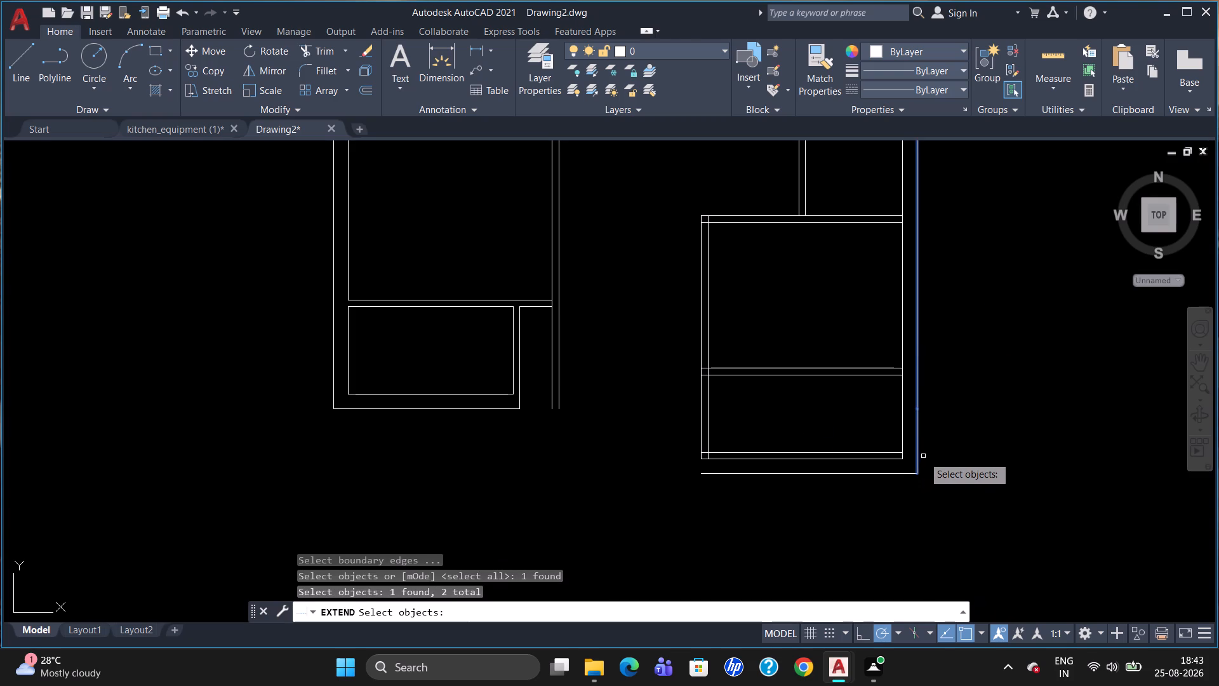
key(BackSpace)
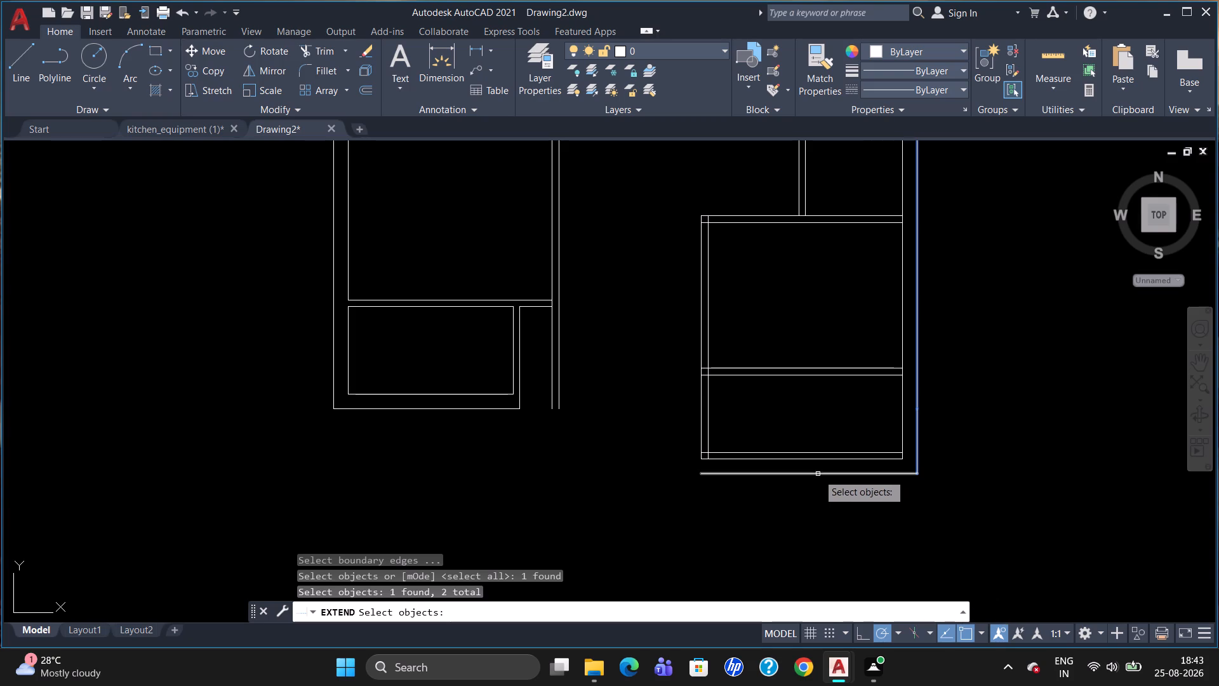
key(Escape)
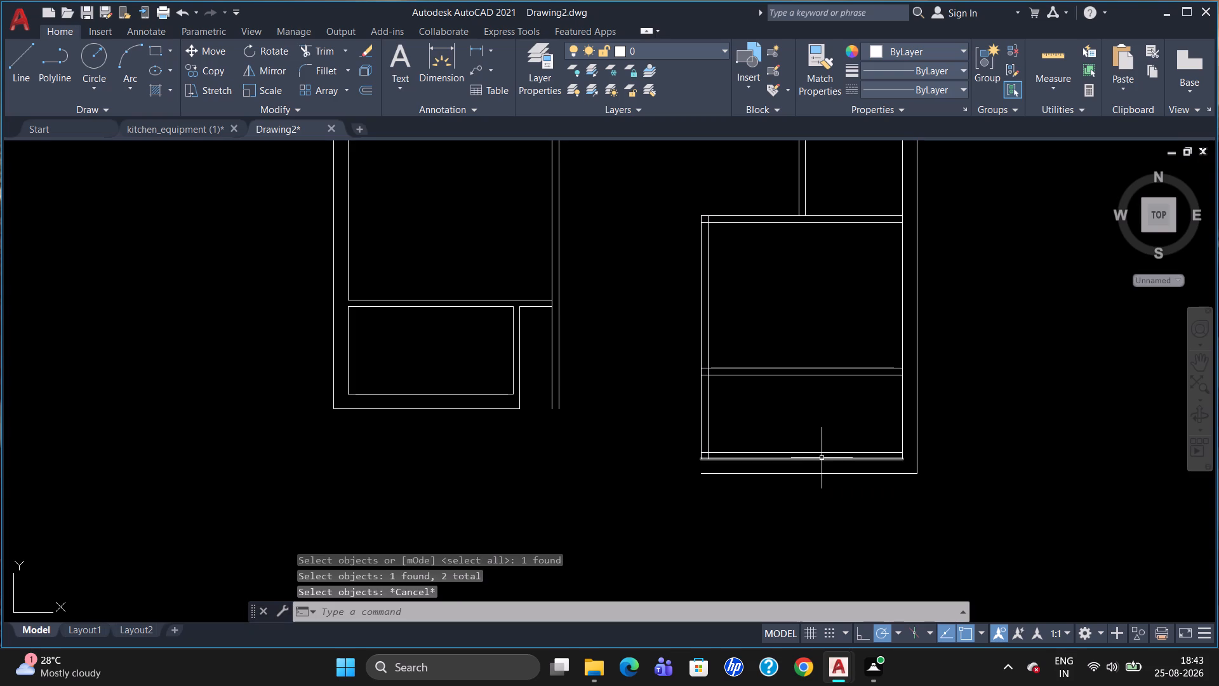
Erase the lower of the two closely spaced lines at the bottom of the lowest room.
click(822, 459)
key(Delete)
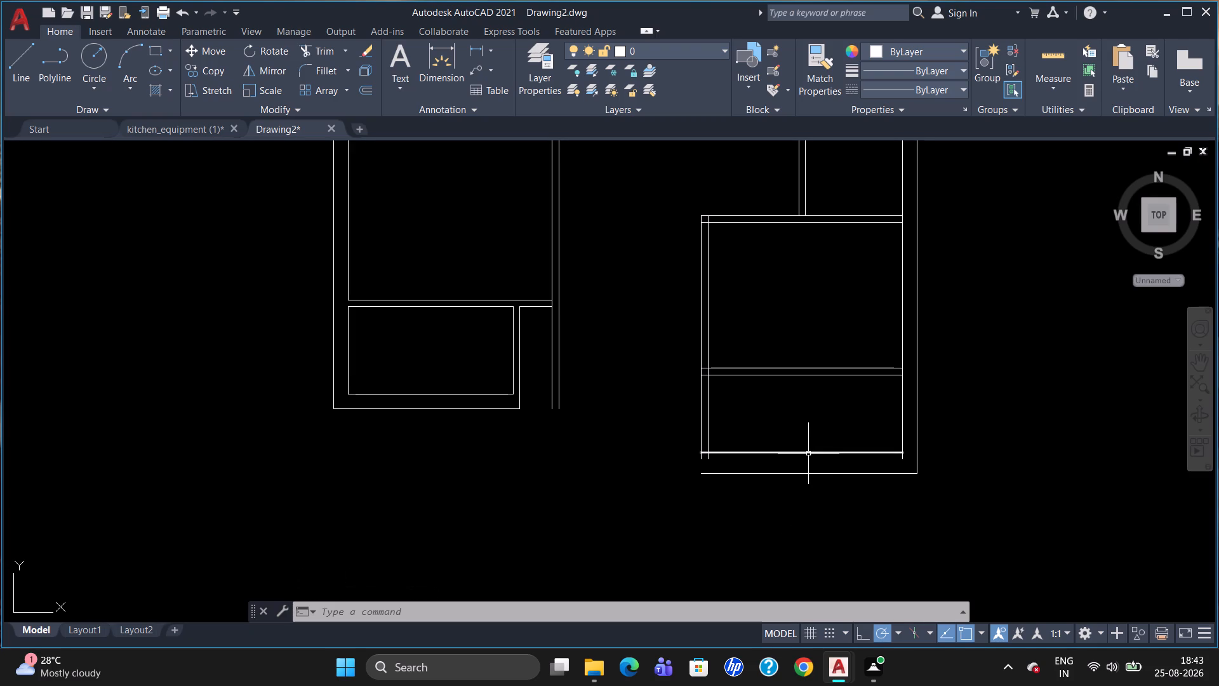
Trim the ends of the left partition's two lines and the right wall's inner line that extend below the room's bottom line.
scroll(802, 516, up, 1)
text(TR)
key(Return)
key(Return)
click(652, 422)
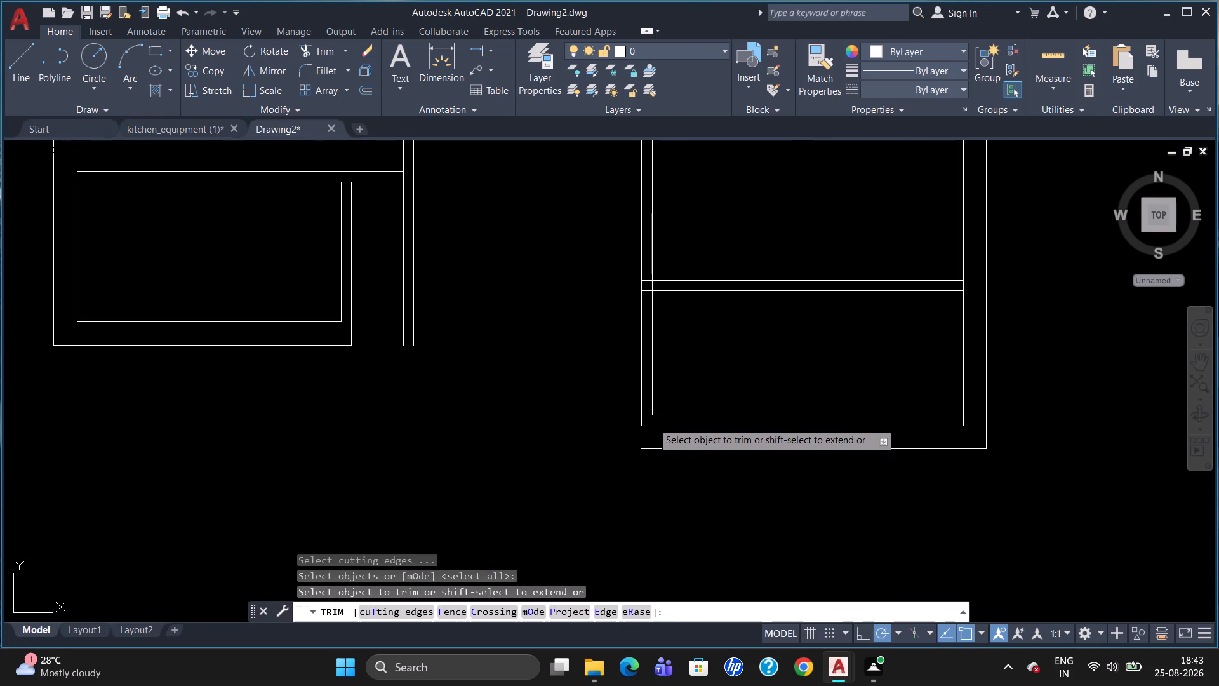
click(640, 422)
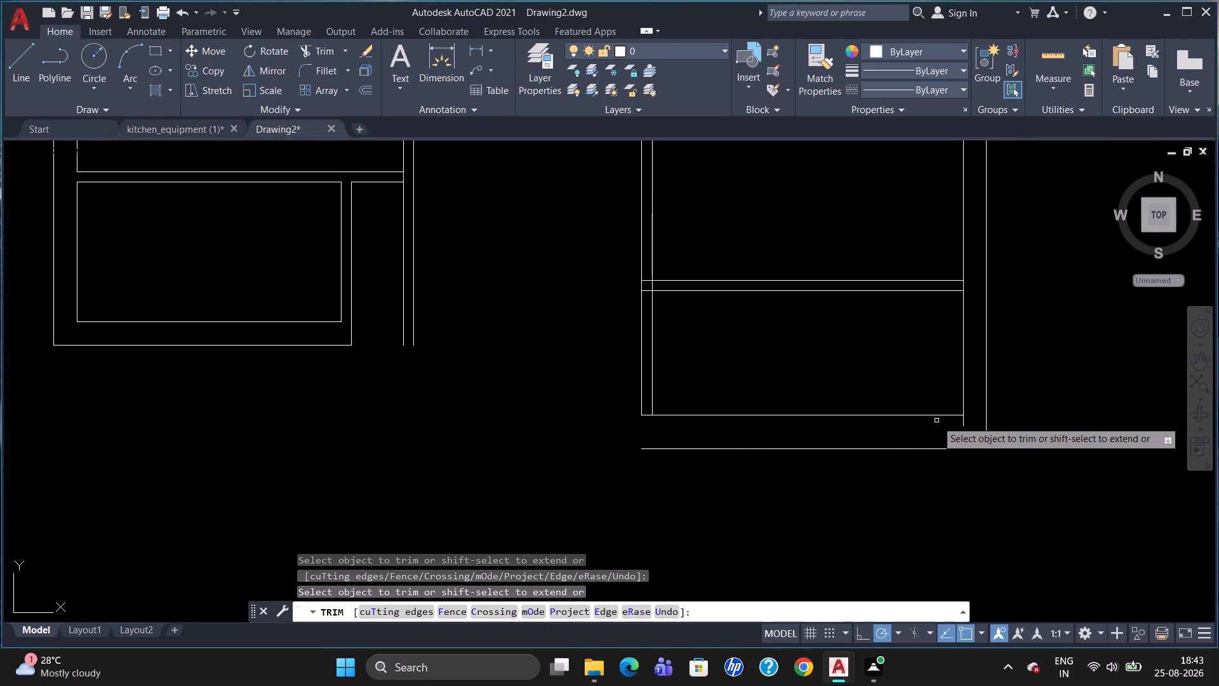
click(962, 424)
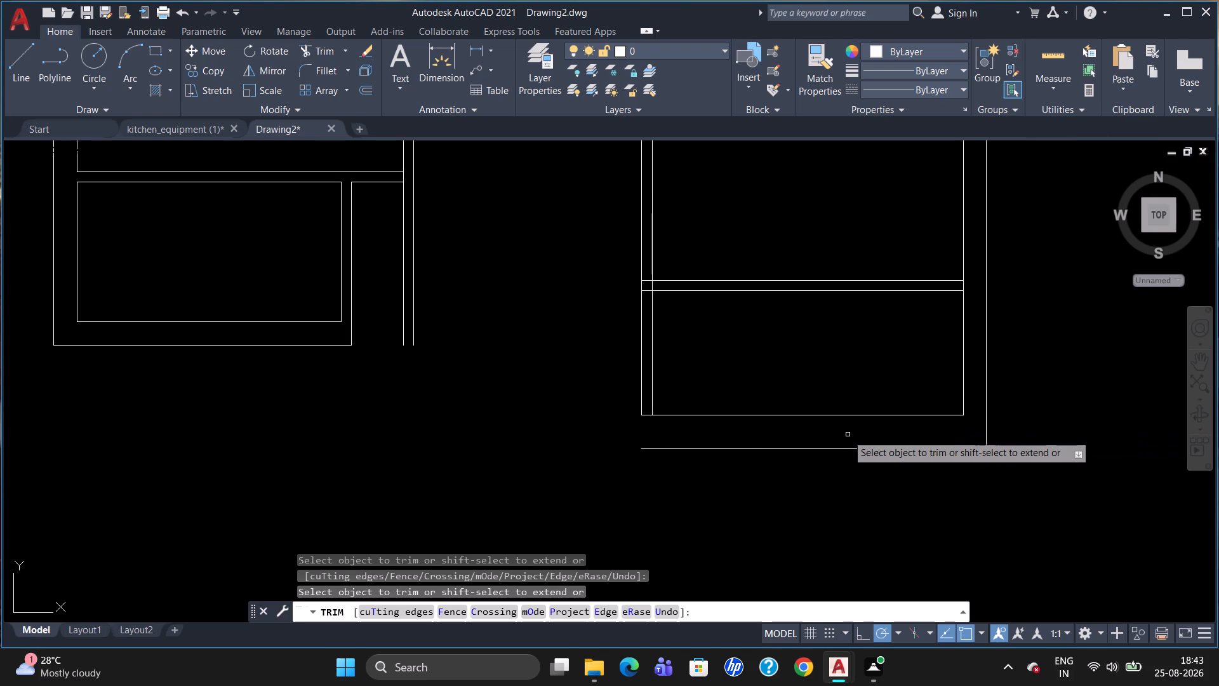
key(Escape)
Offset the lowest room's remaining bottom line 9" downward to set the bottom wall's thickness.
key(o)
key(Return)
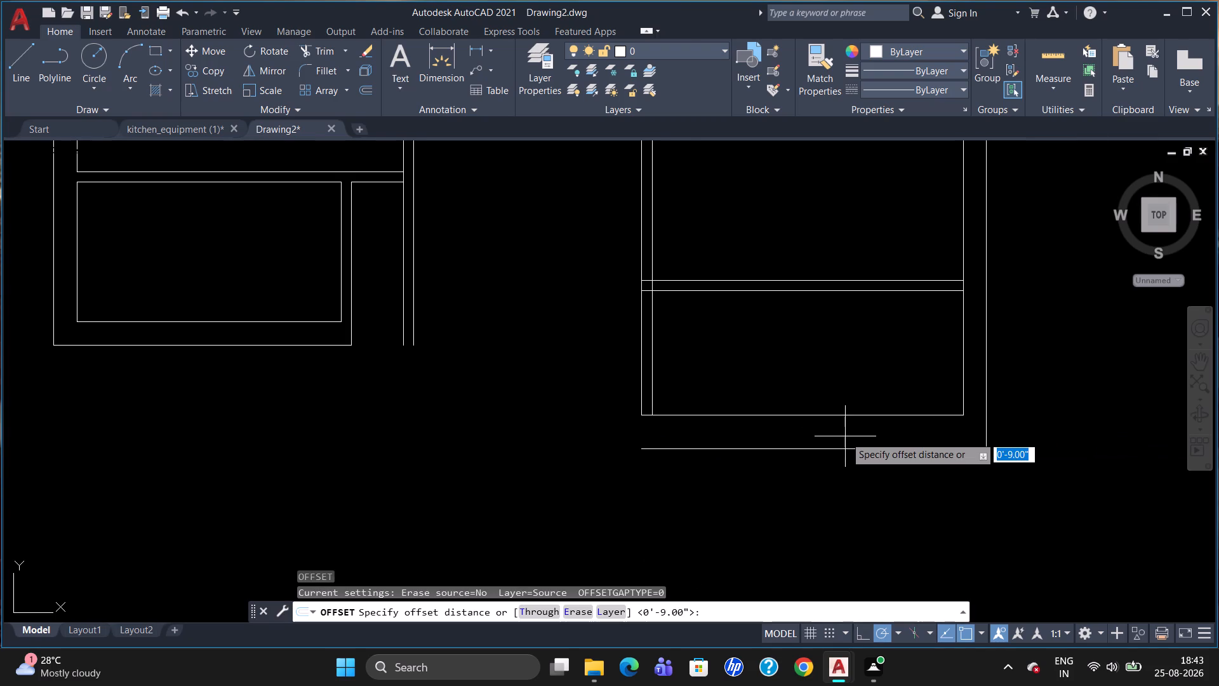
text(9")
key(Return)
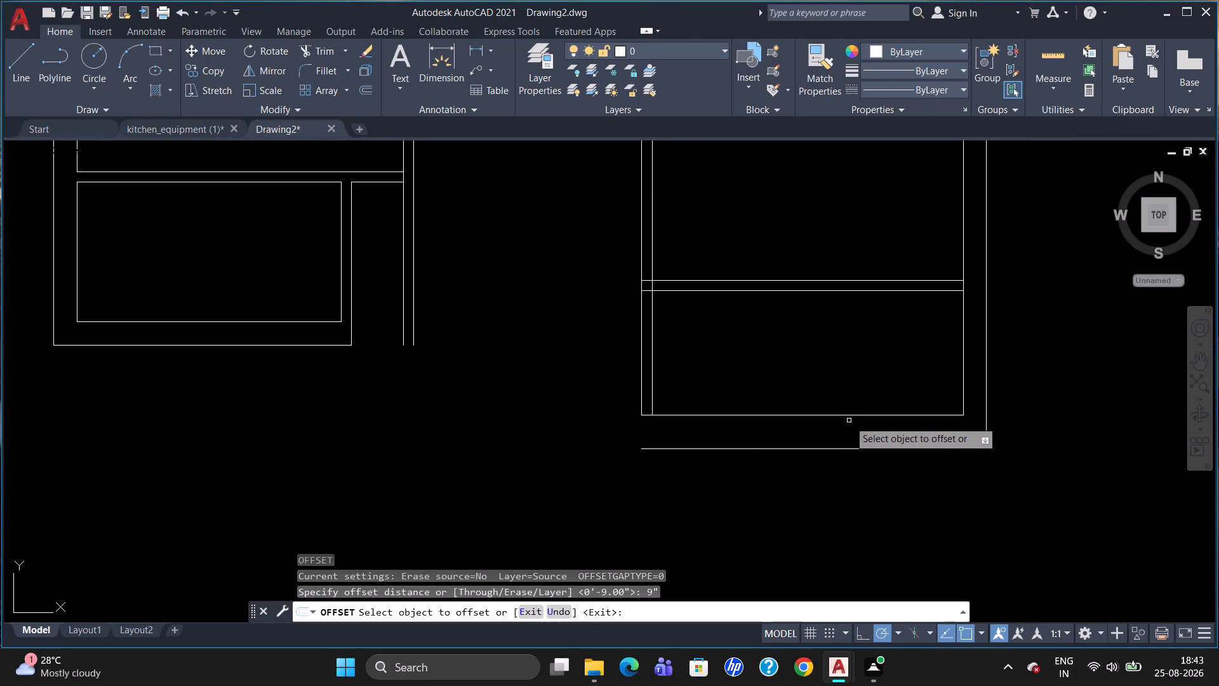
click(851, 415)
click(851, 427)
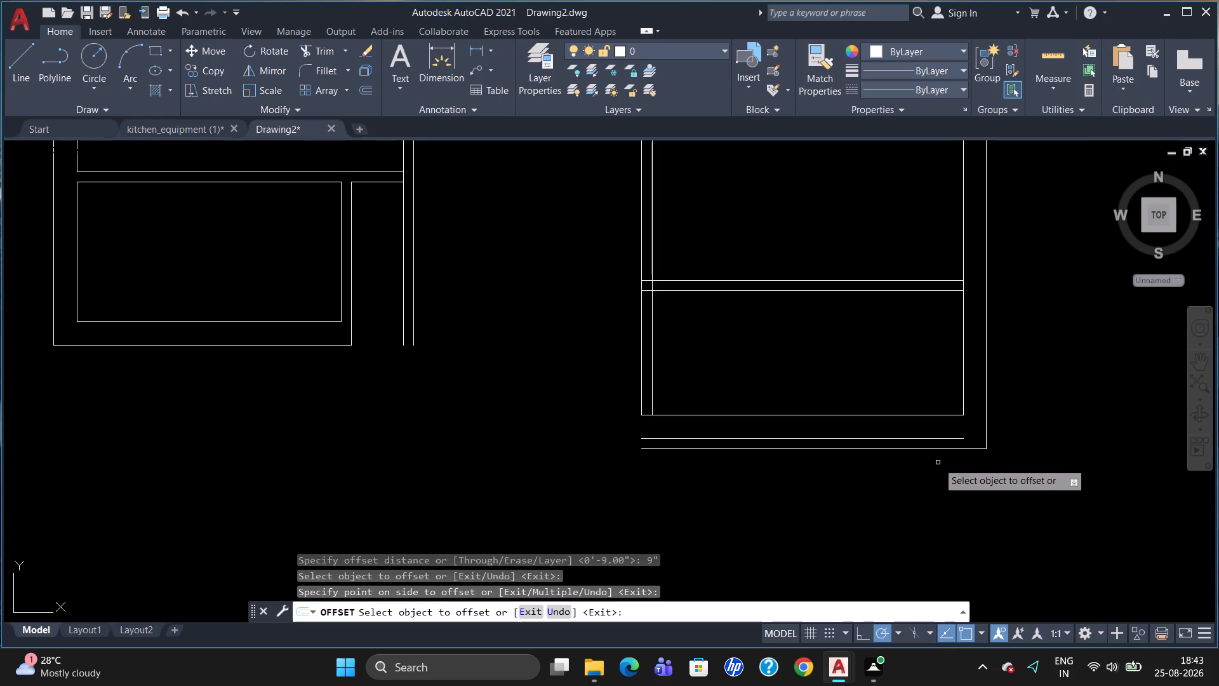
key(Escape)
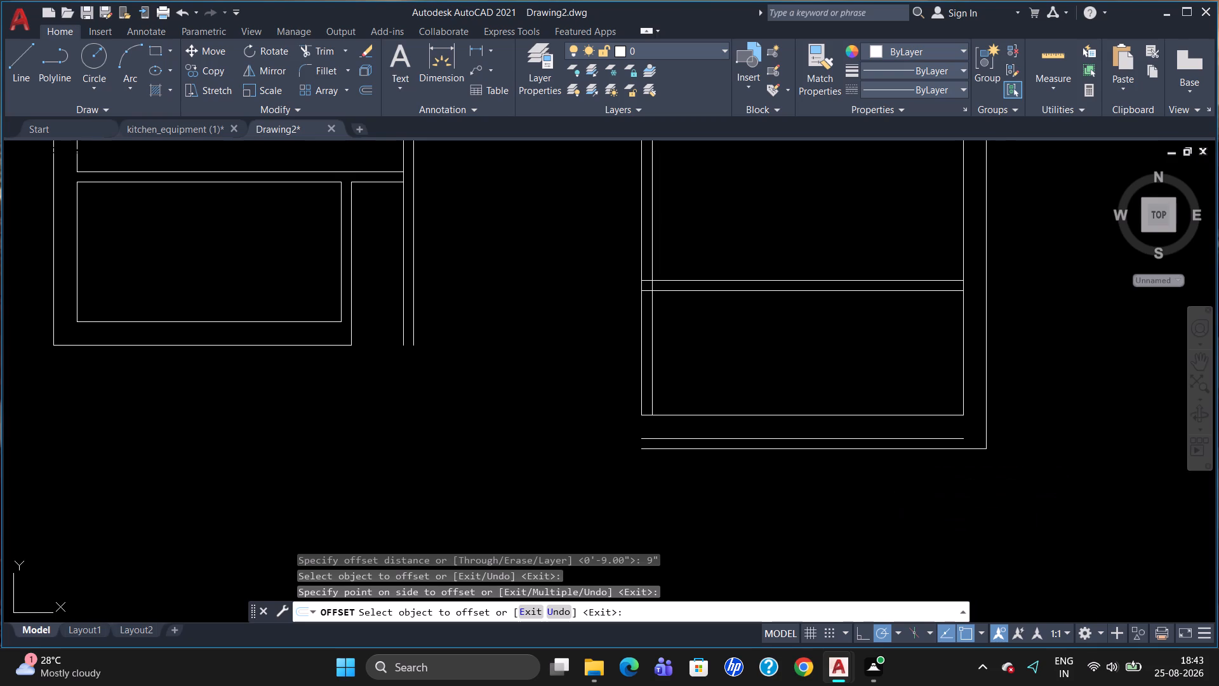
Erase the lowest horizontal line beneath the lower-right room, keeping the 9" offset line above it.
click(915, 450)
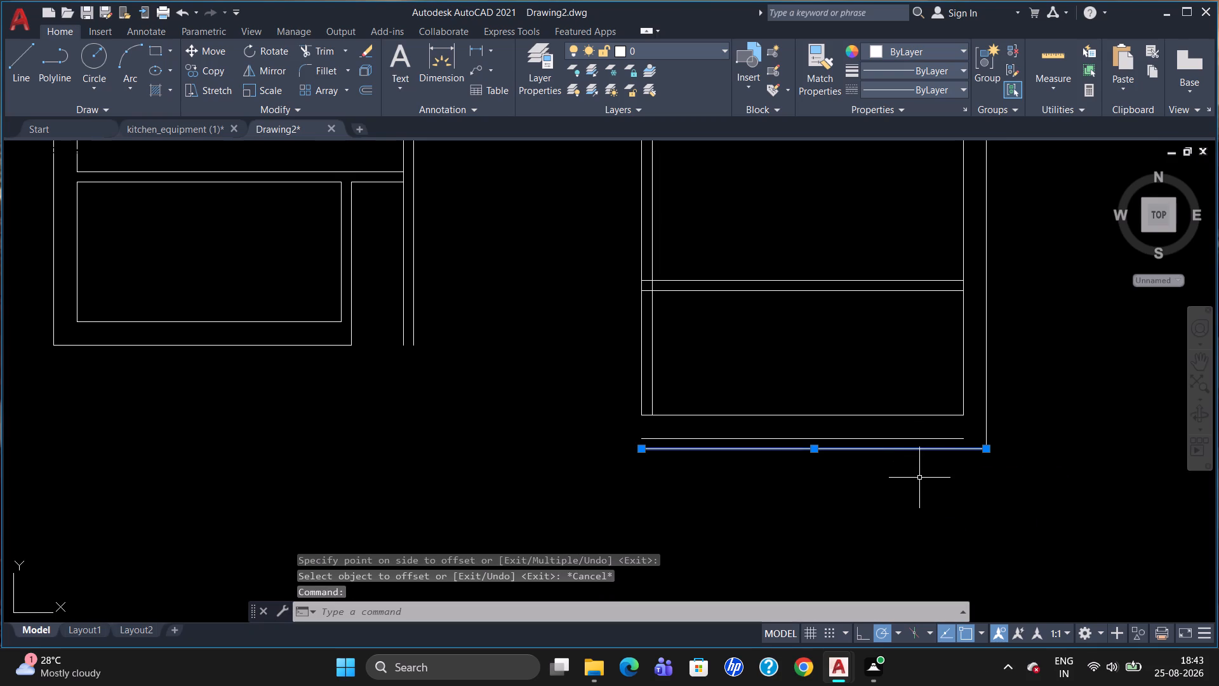
key(Delete)
Extend the bottom wall's outer line to meet the right wall's outer line at the lower-right corner.
text(EX)
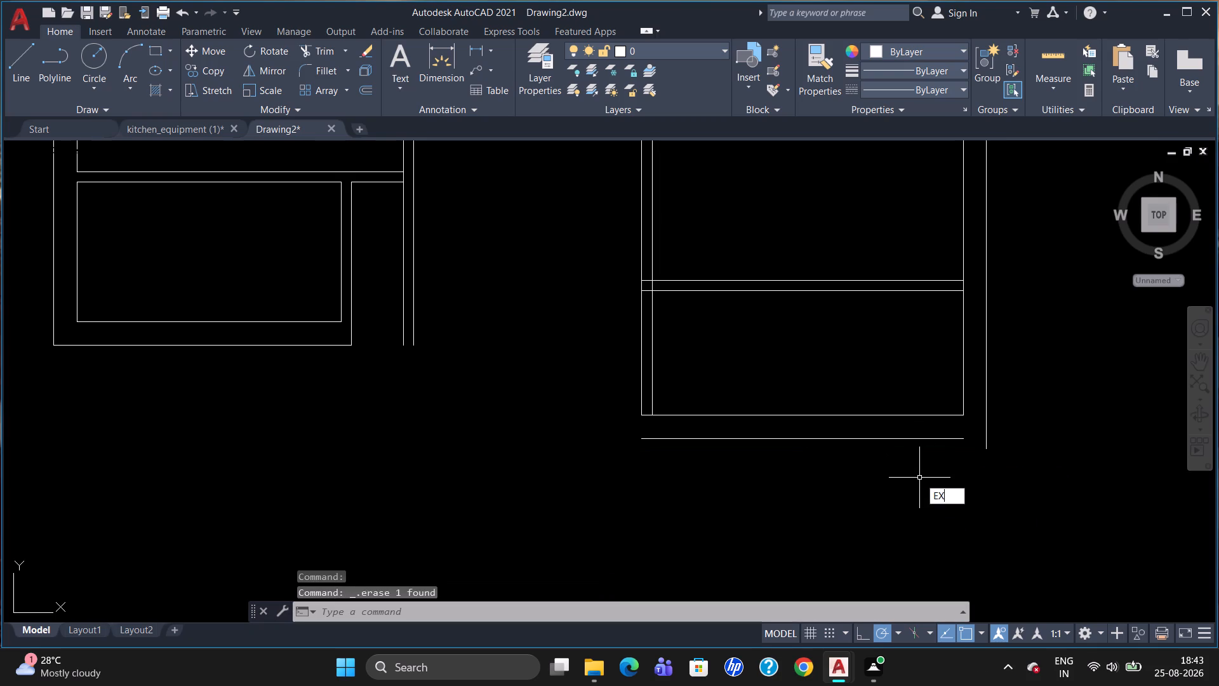
key(Return)
right_click(917, 436)
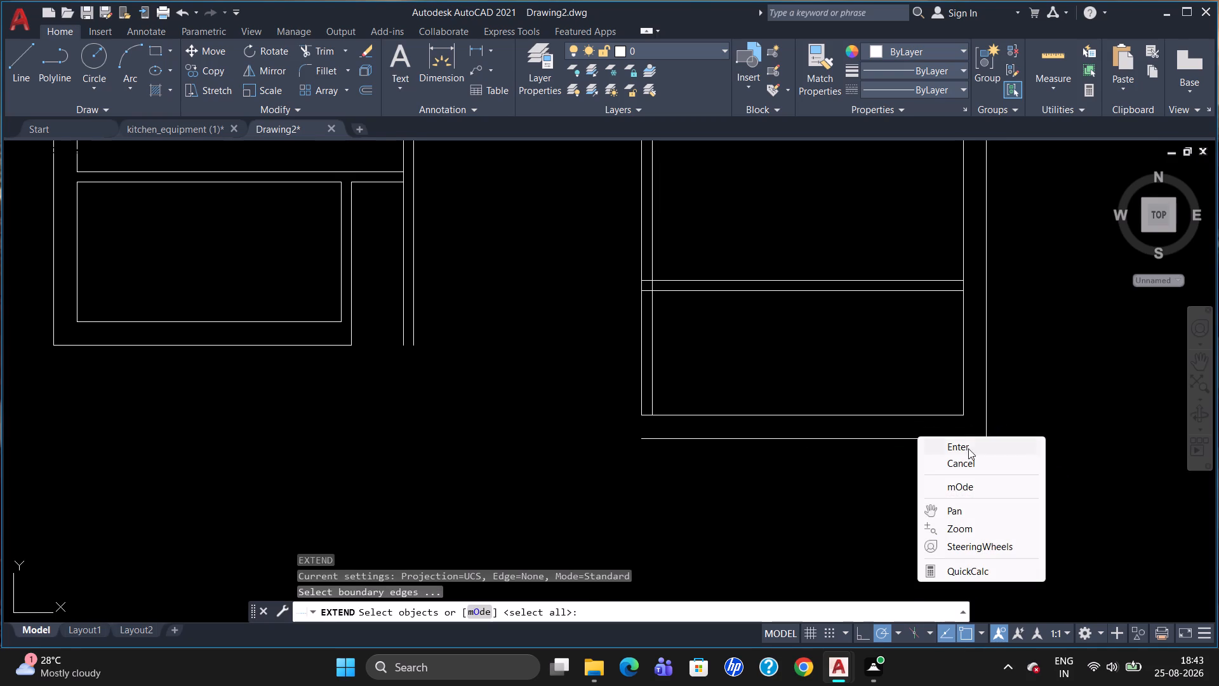
click(884, 504)
click(991, 429)
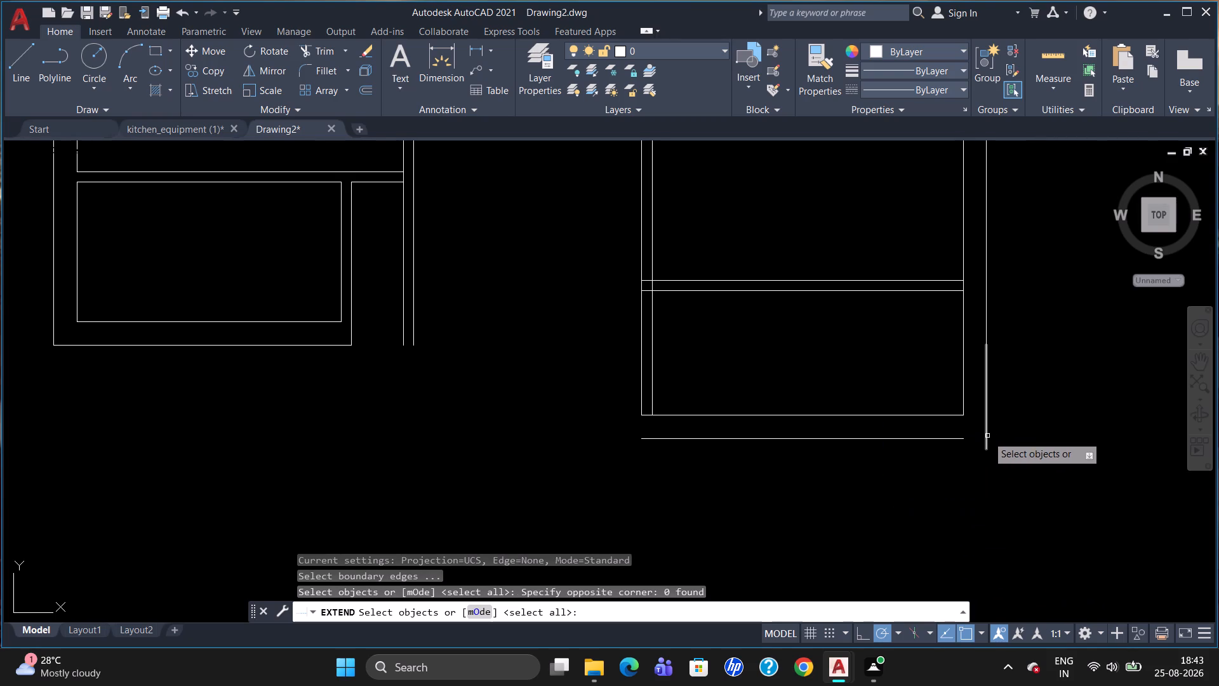
click(987, 436)
key(Return)
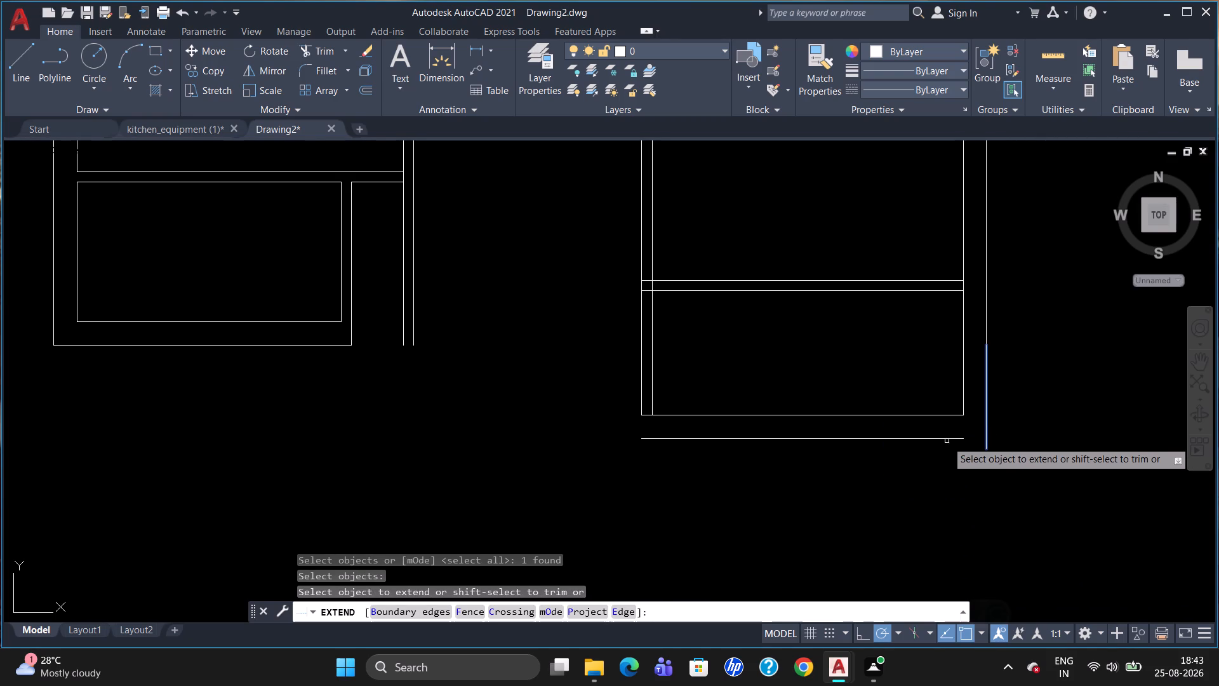
click(948, 438)
key(Escape)
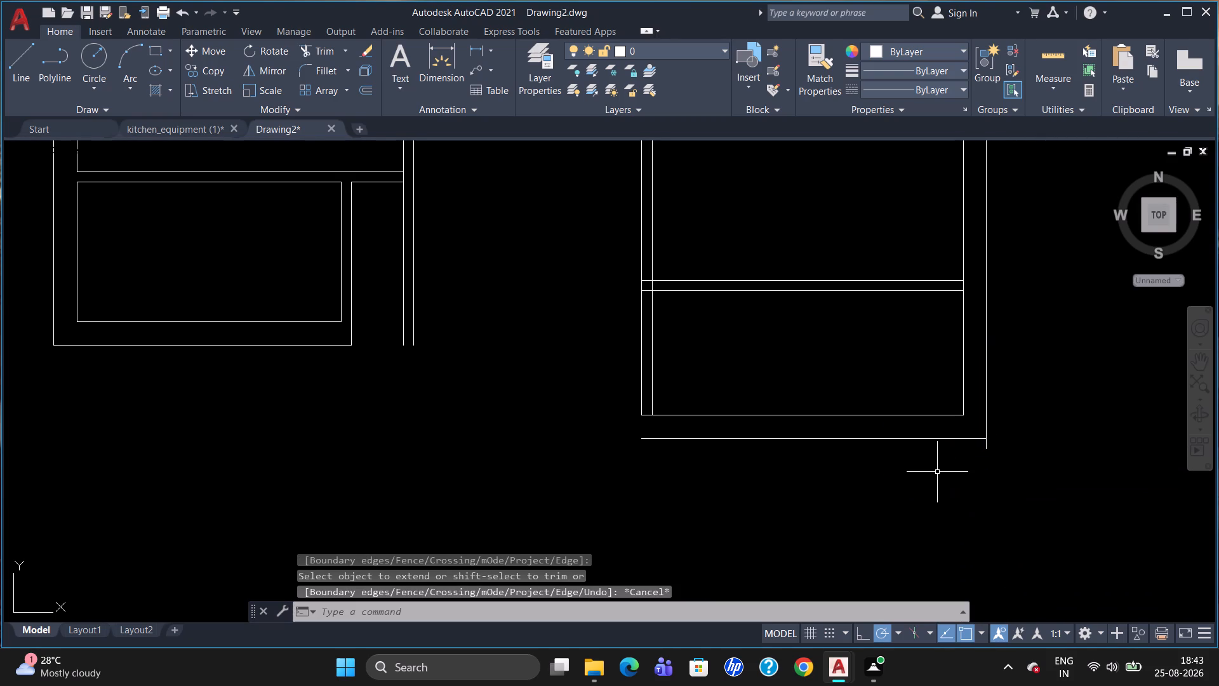
Trim the short end of the right wall's outer line that projects below the bottom wall.
text(TR)
key(Return)
key(Return)
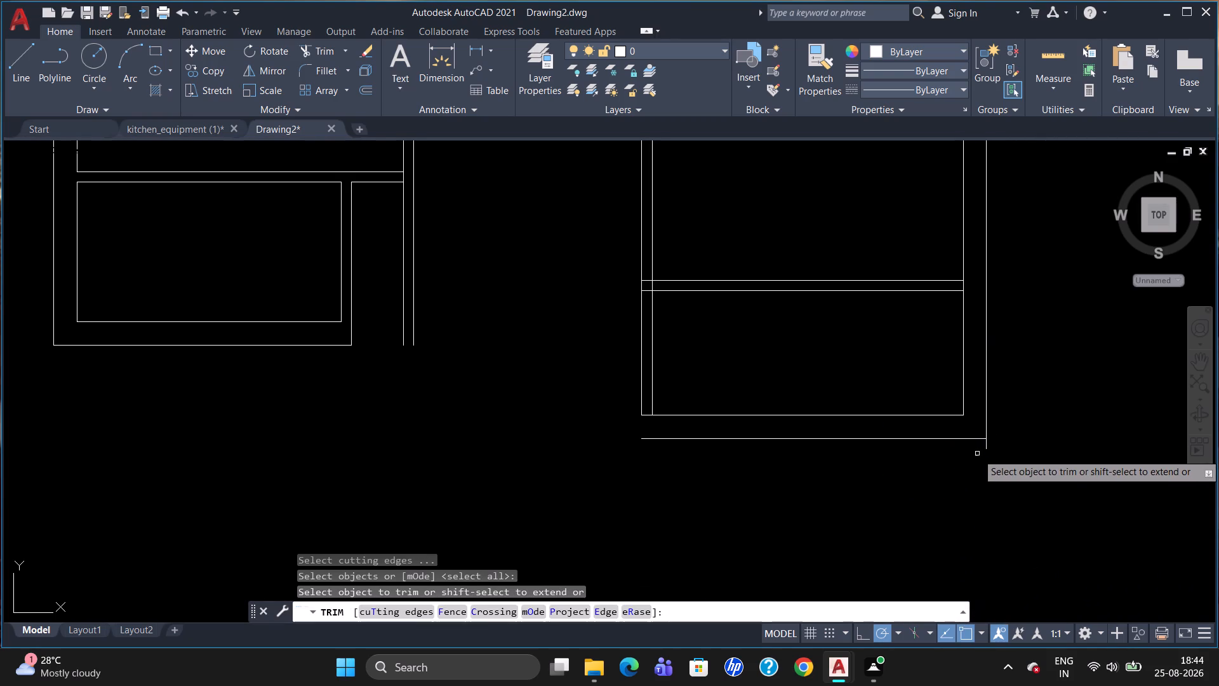
click(984, 448)
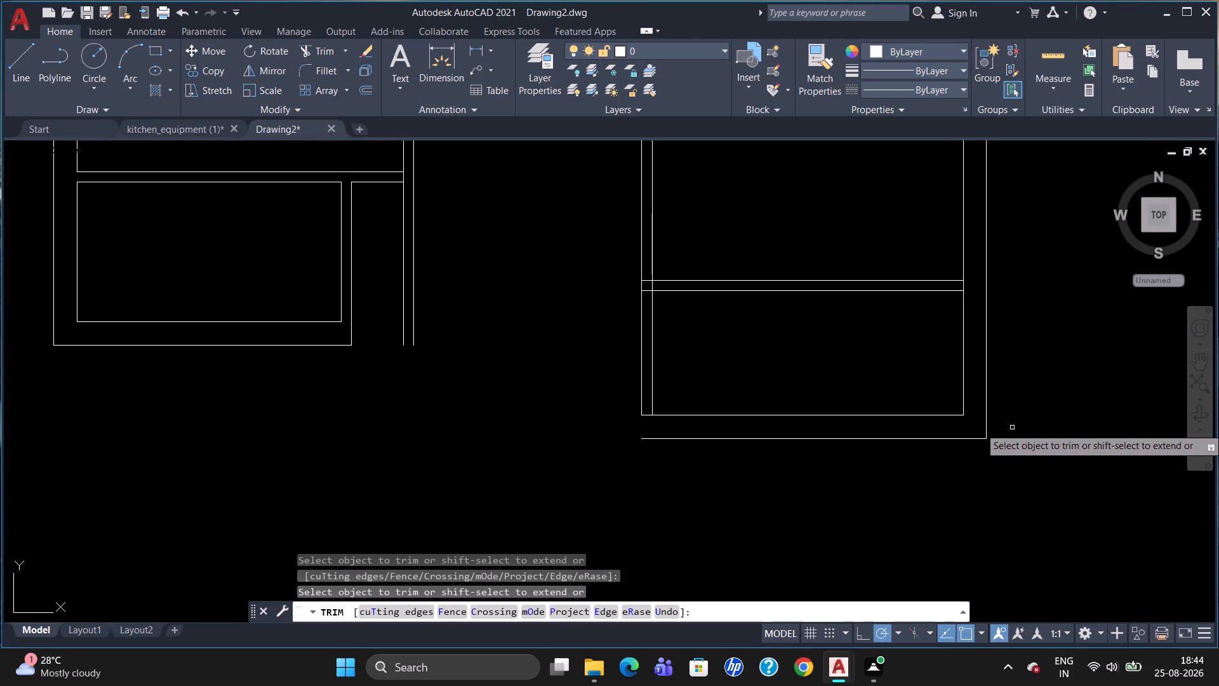
key(Escape)
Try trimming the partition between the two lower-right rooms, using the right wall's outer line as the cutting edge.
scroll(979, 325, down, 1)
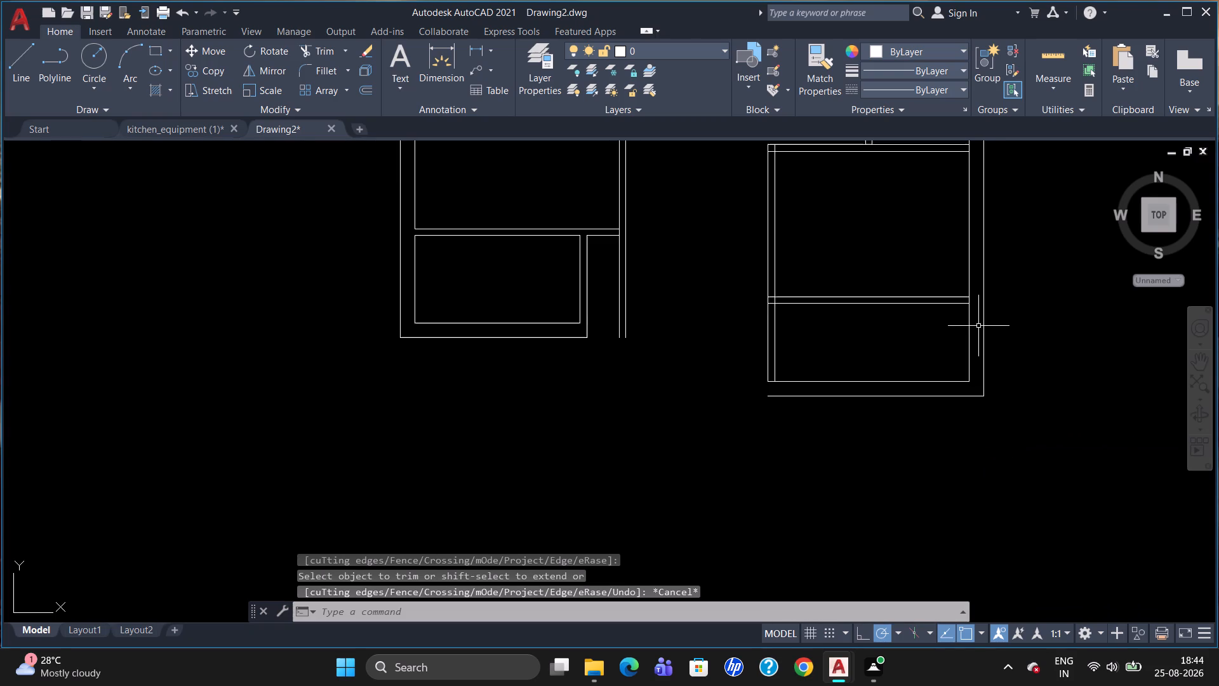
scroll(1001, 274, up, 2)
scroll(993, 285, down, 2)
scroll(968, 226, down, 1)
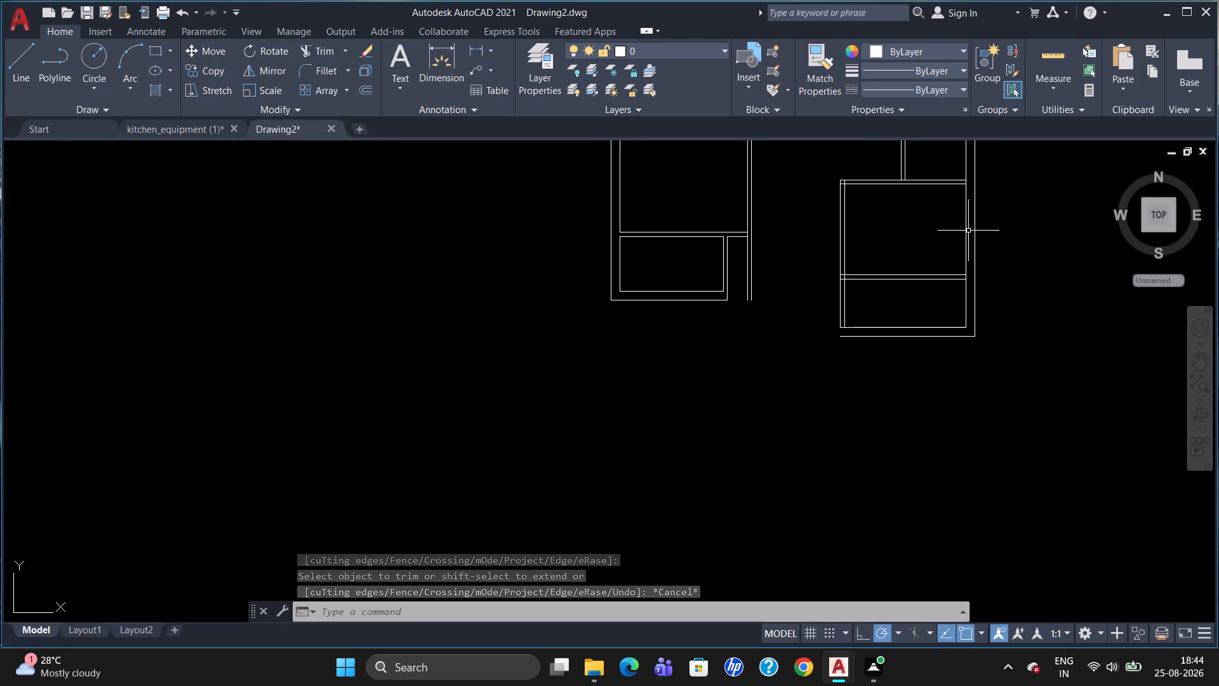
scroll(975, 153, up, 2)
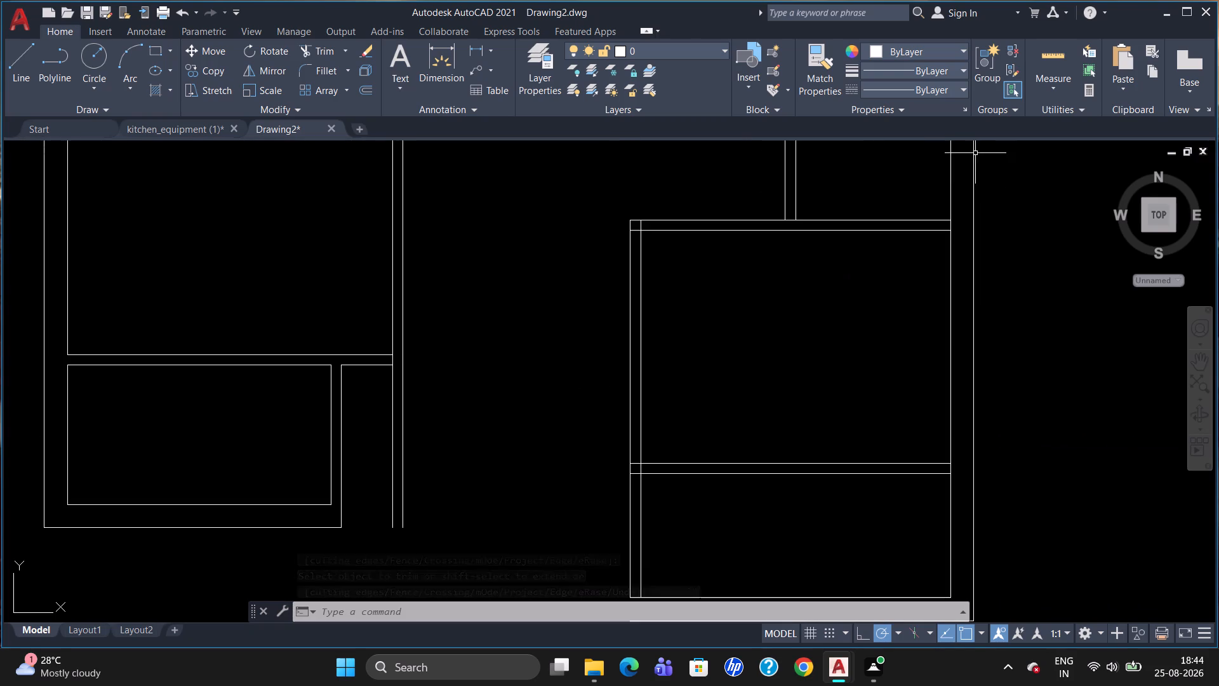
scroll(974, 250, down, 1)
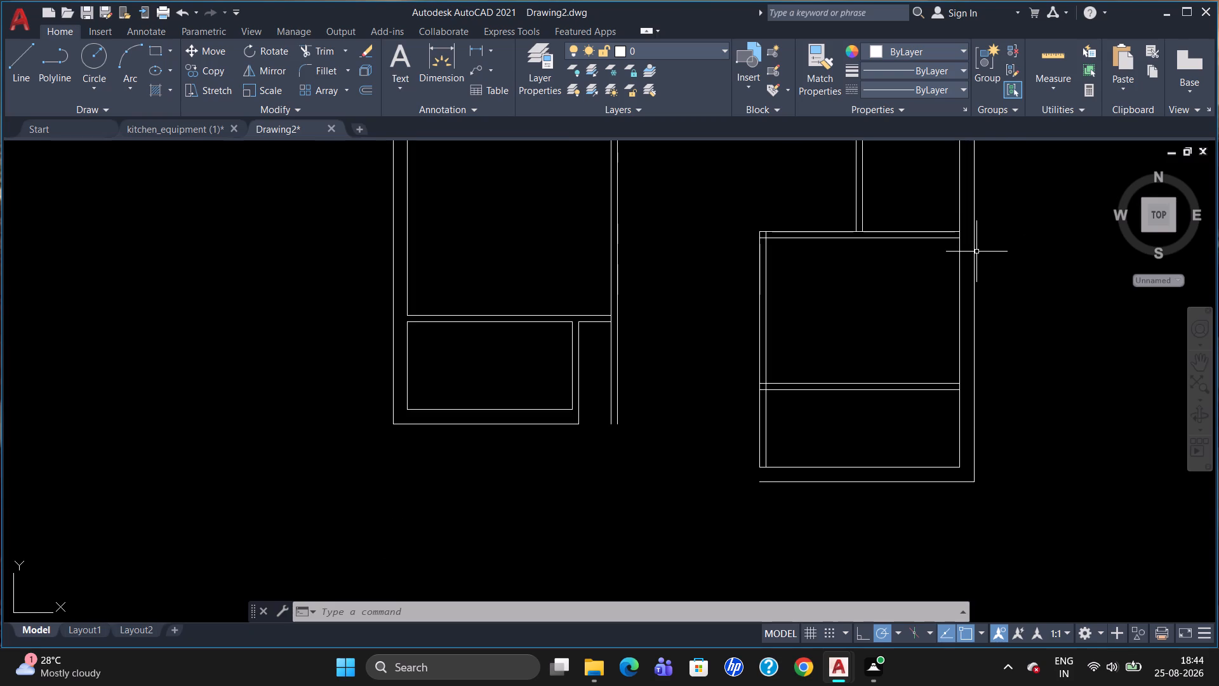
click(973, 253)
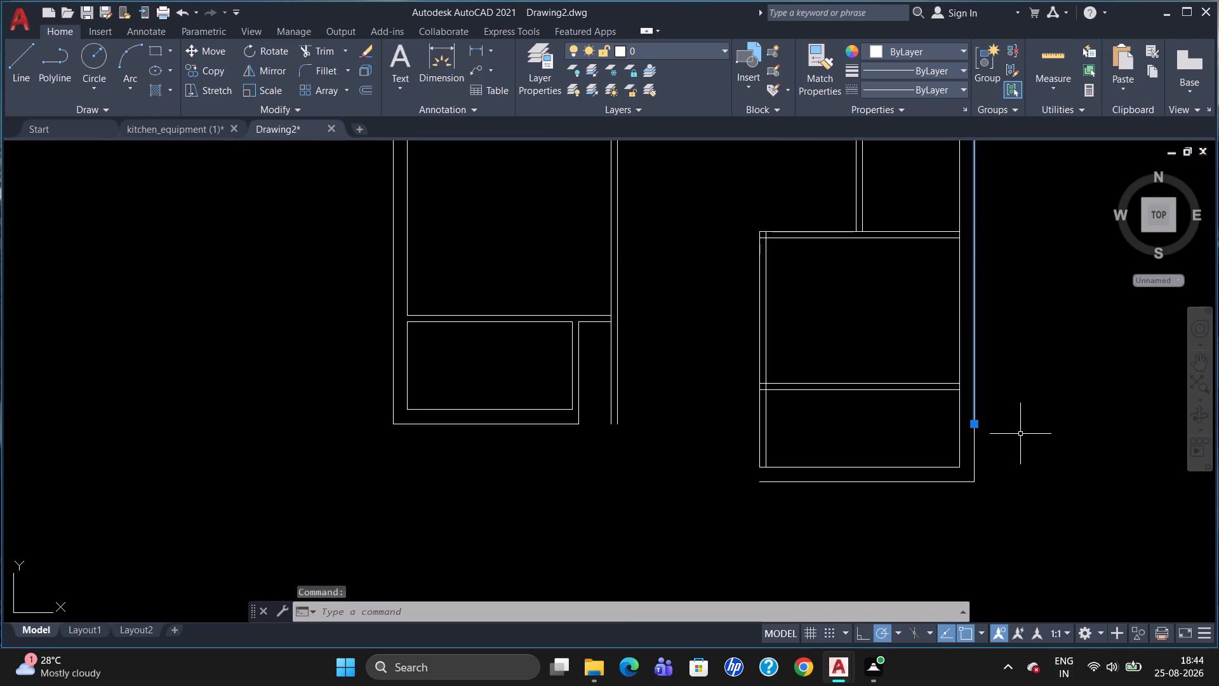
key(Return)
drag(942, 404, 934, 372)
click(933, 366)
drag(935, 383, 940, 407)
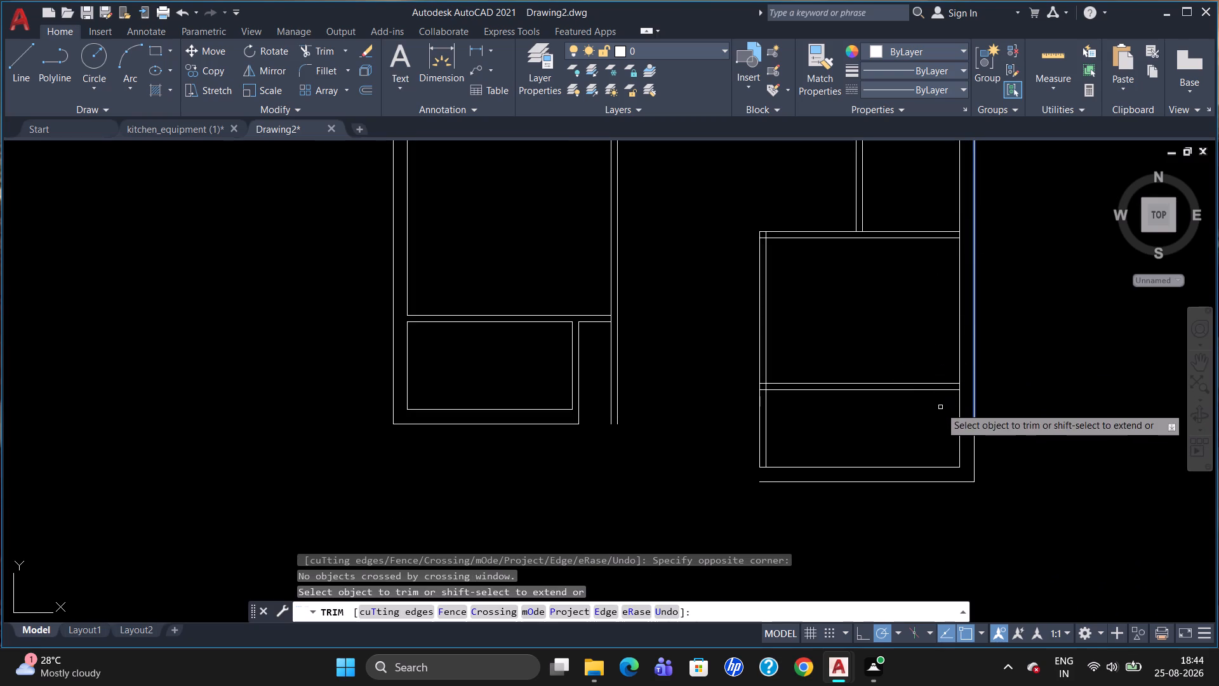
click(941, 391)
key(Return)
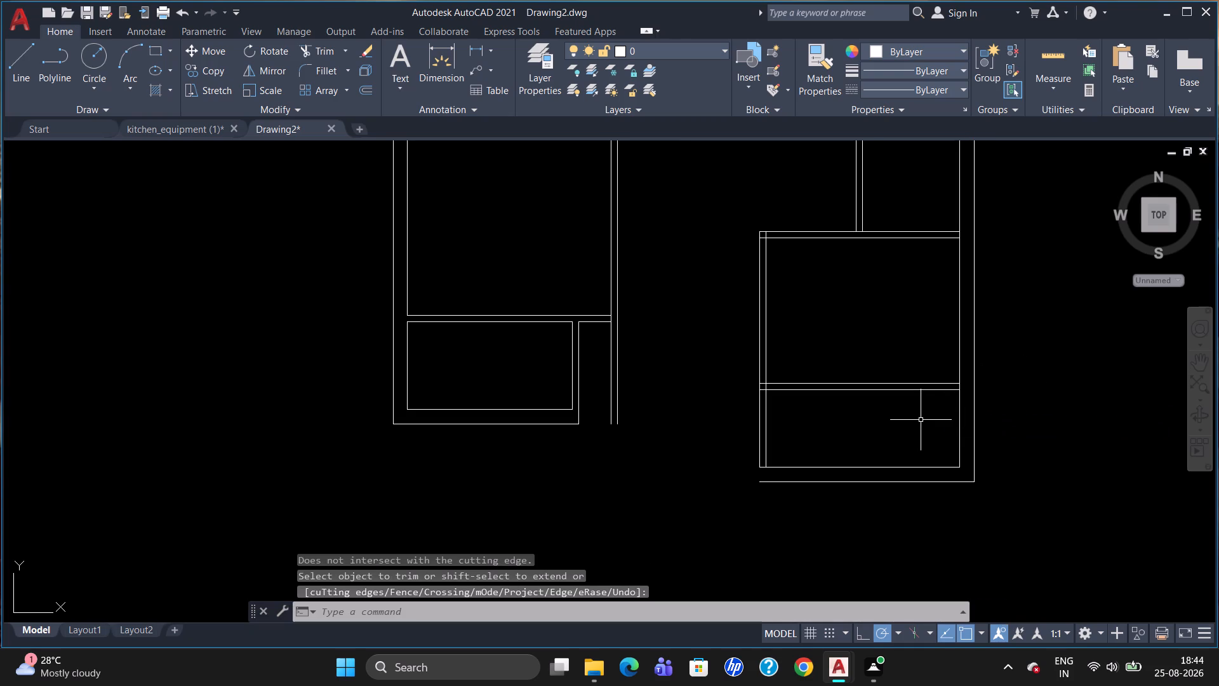
Extend both lines of the two horizontal partitions bounding the lower-right rooms to the right wall's outer line.
text(EX)
key(Return)
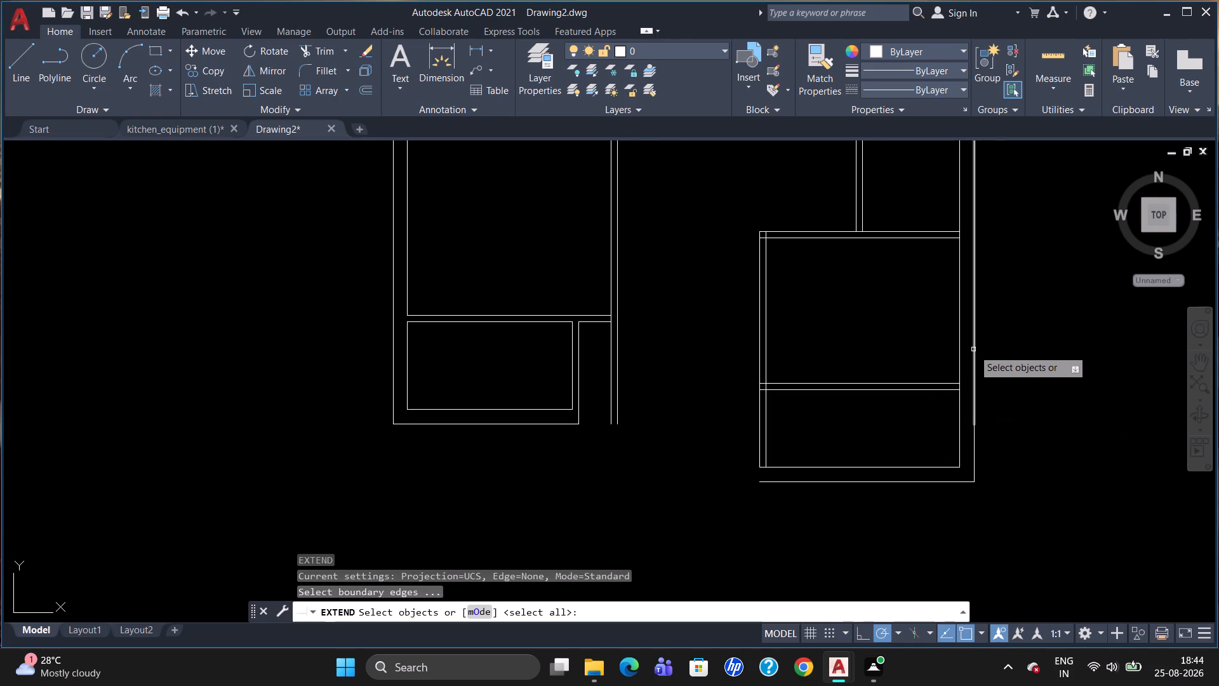
click(973, 349)
key(Return)
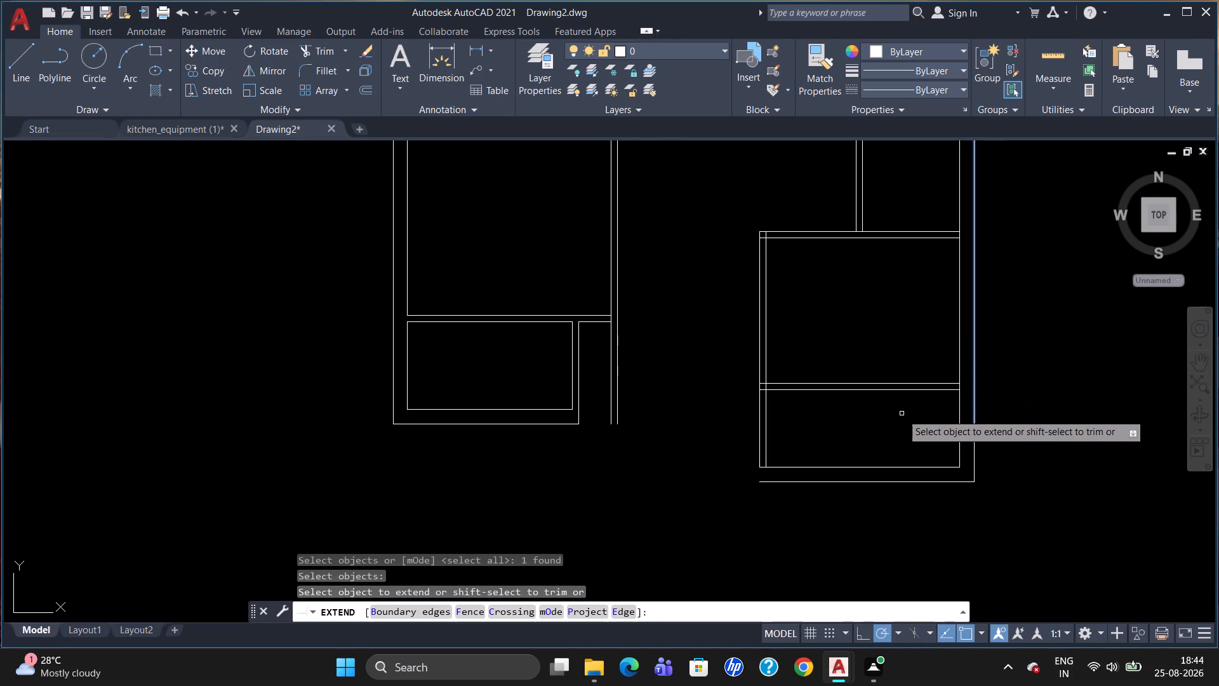
click(918, 389)
click(929, 382)
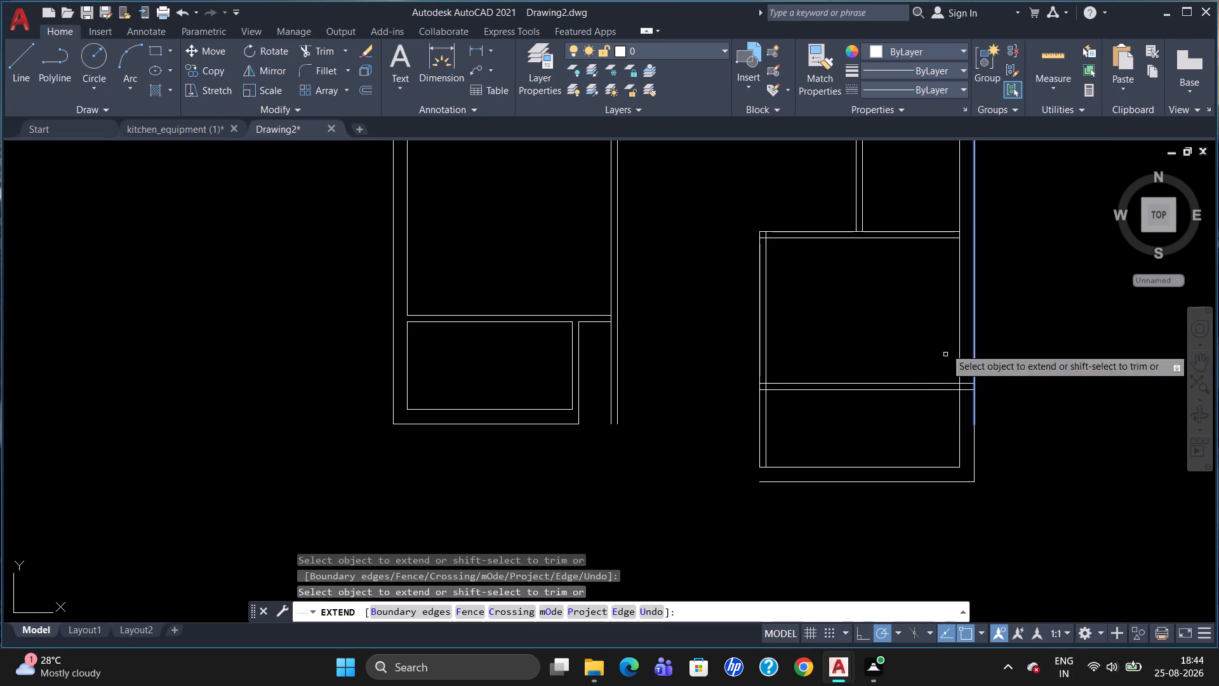
click(952, 232)
click(952, 239)
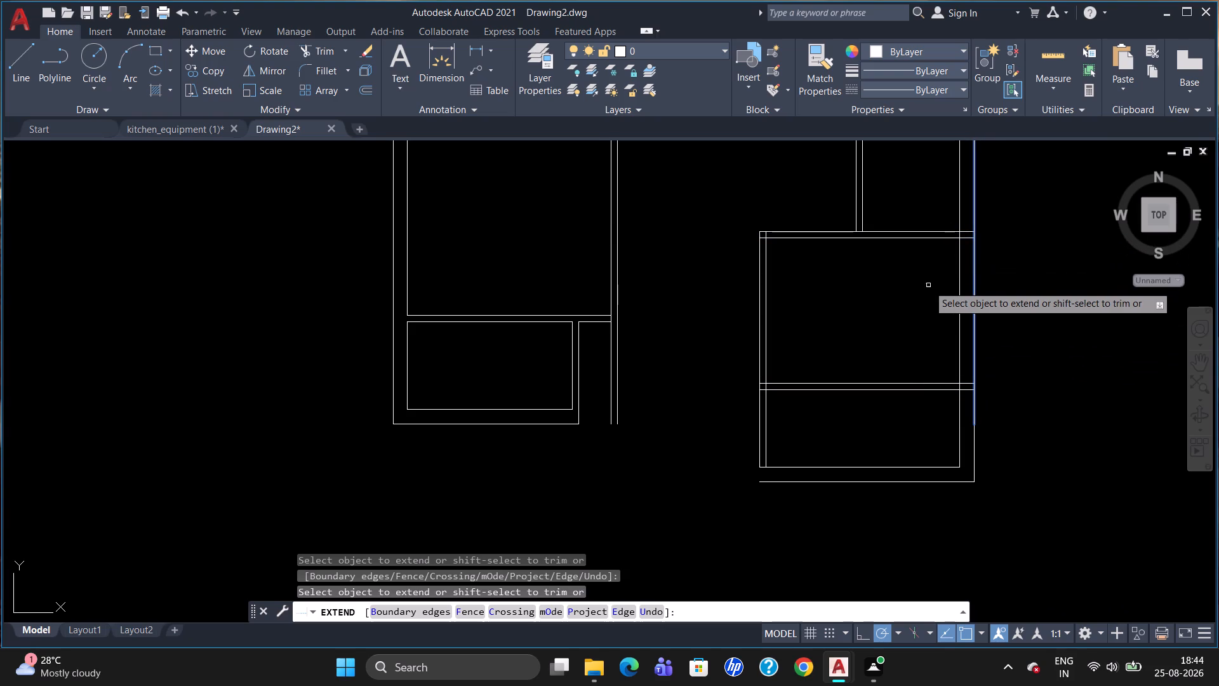
key(Escape)
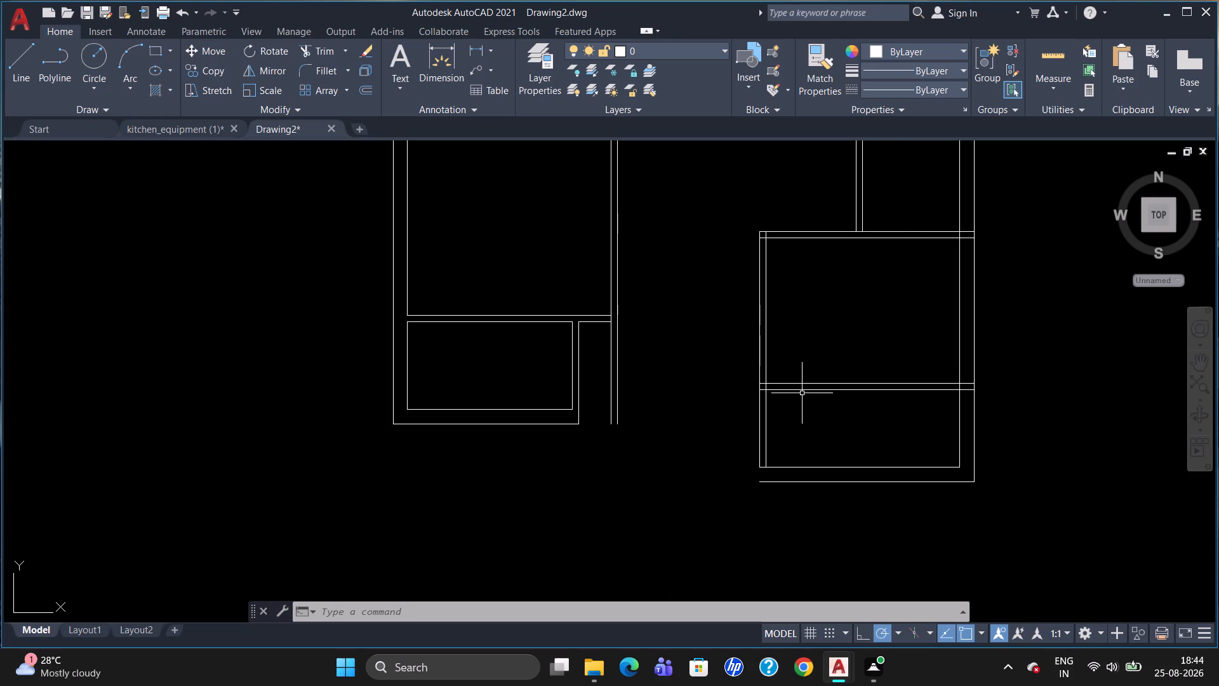
Draw a horizontal line from the left end of the bottom wall's outer line to beneath the lower-left room's right wall.
scroll(648, 418, up, 1)
scroll(651, 419, down, 3)
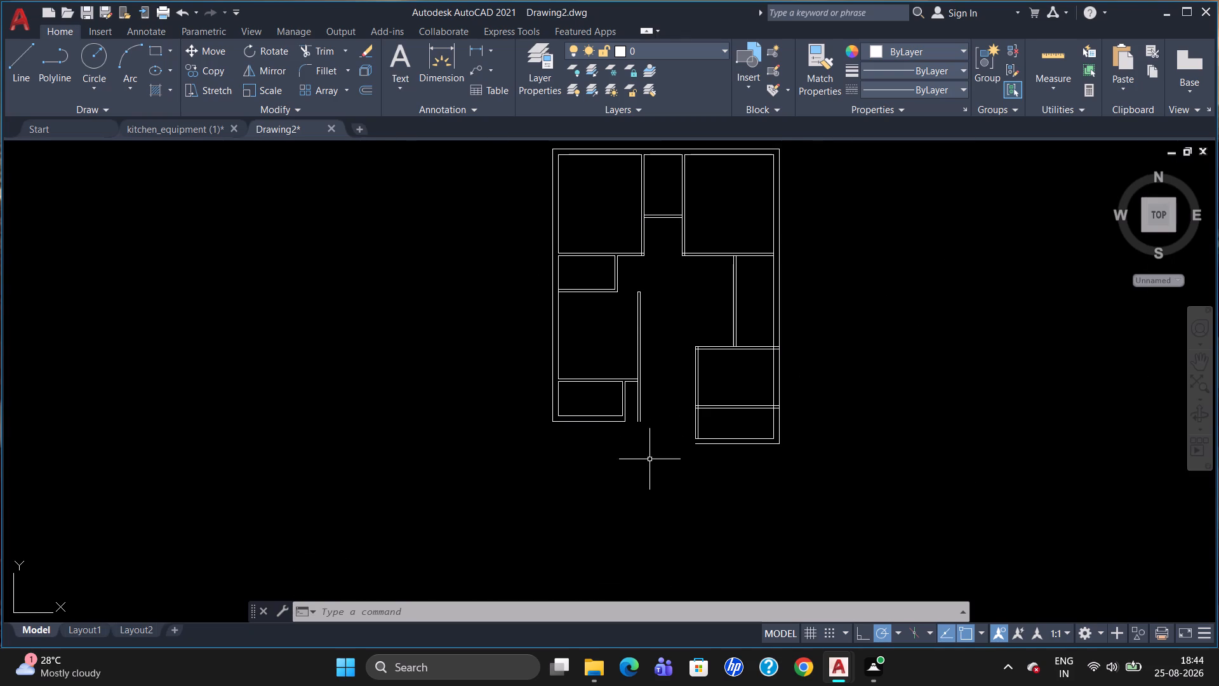
scroll(637, 471, up, 1)
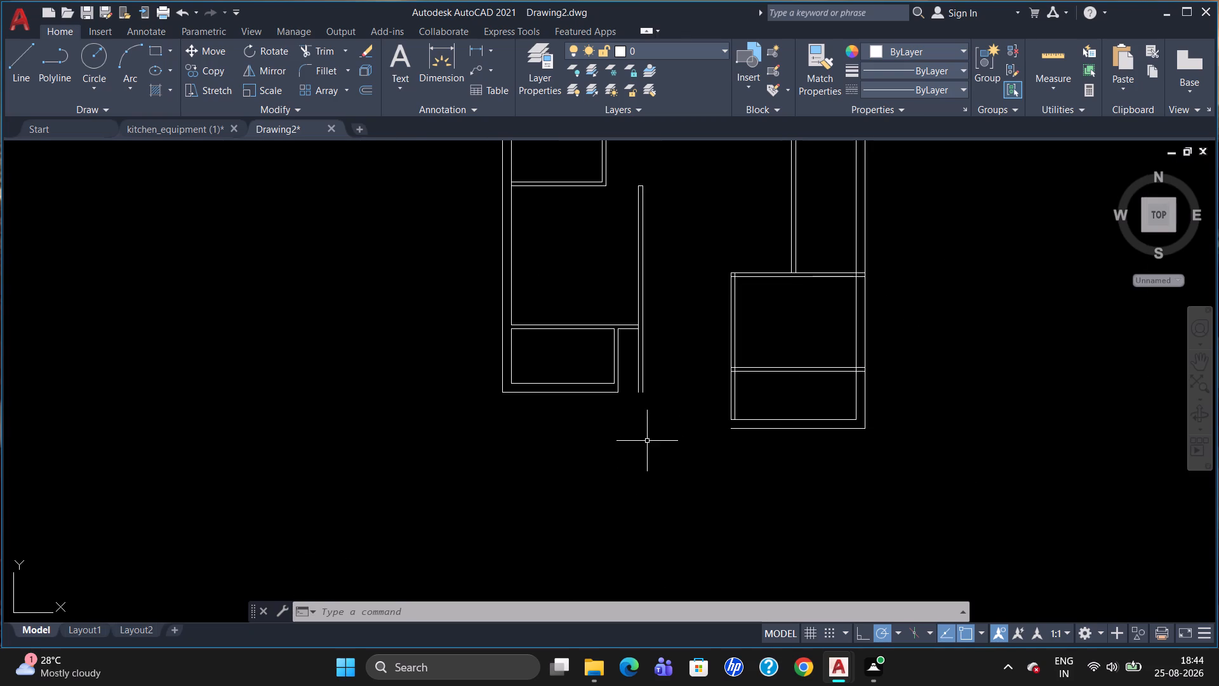
scroll(647, 438, up, 1)
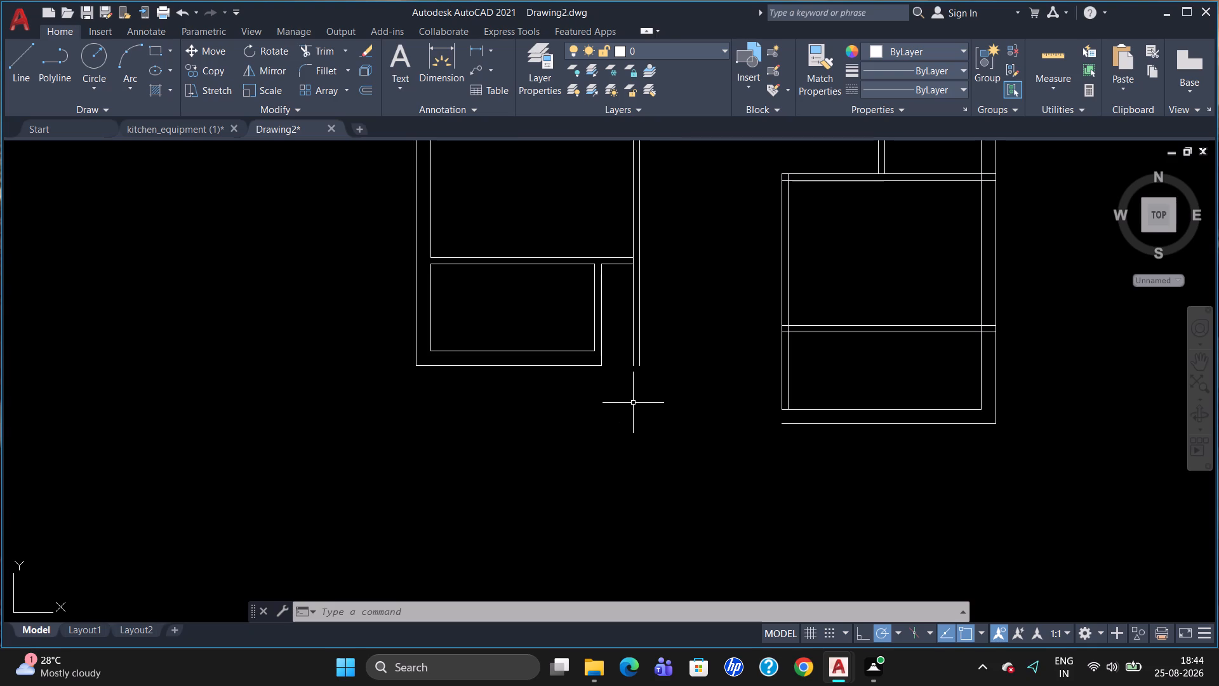
scroll(644, 368, down, 2)
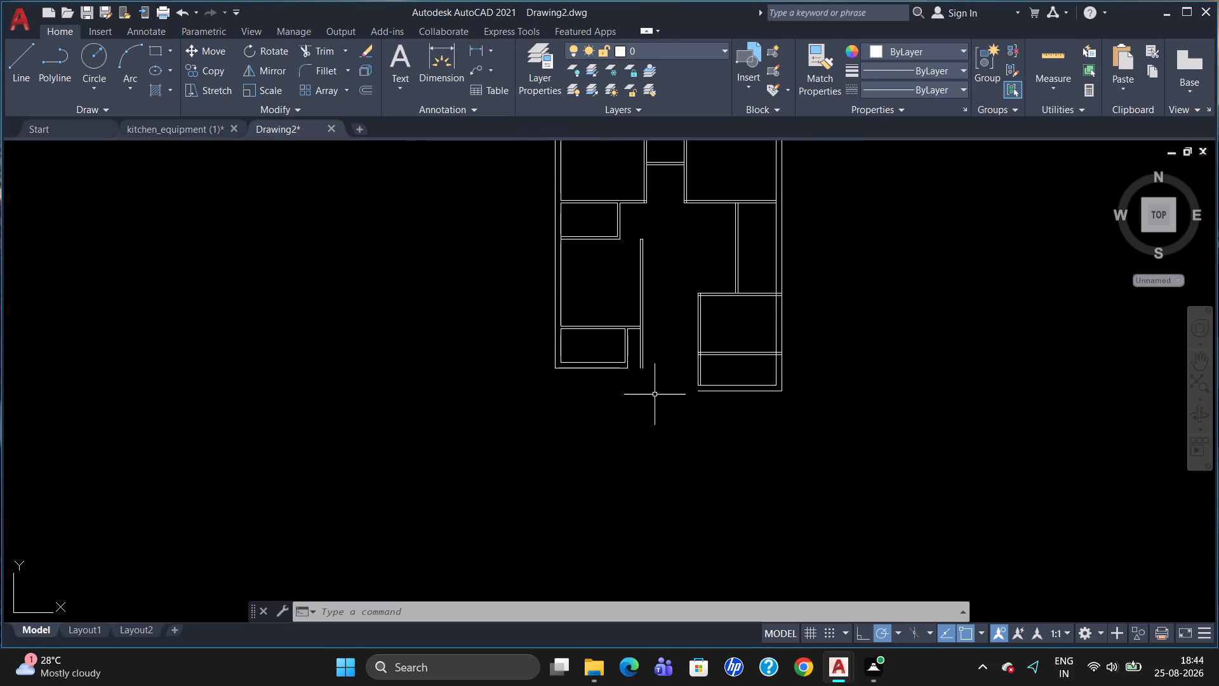
scroll(656, 386, up, 1)
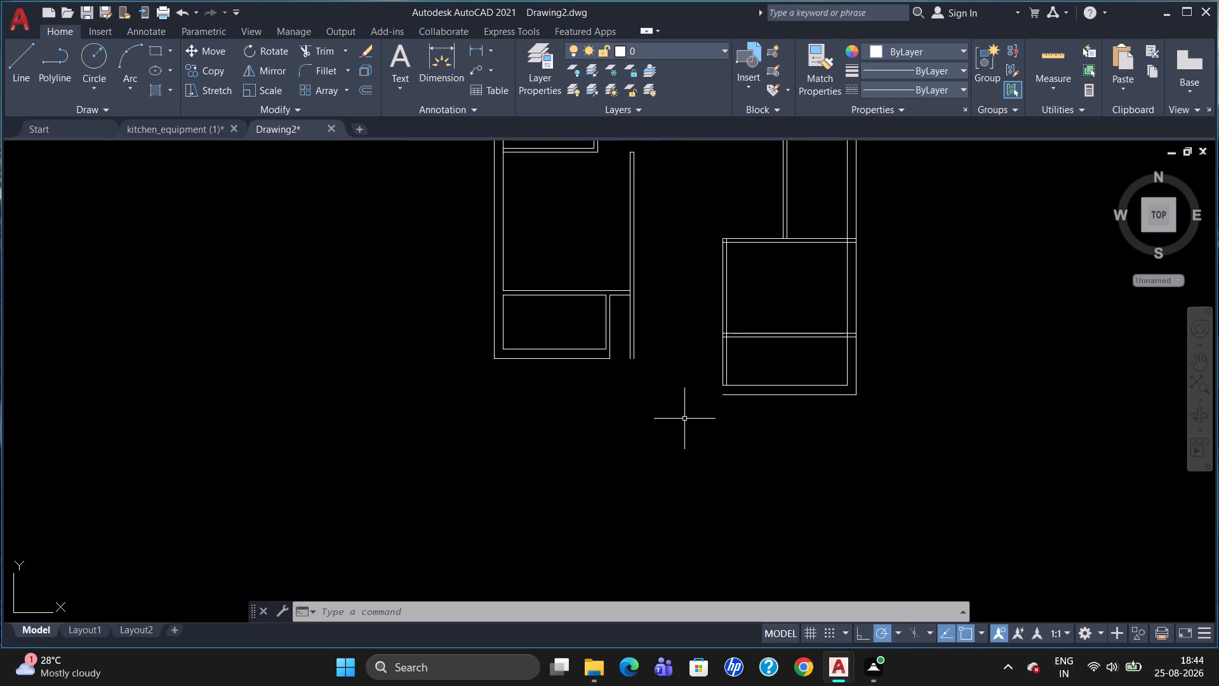
key(l)
key(Return)
click(721, 393)
click(608, 396)
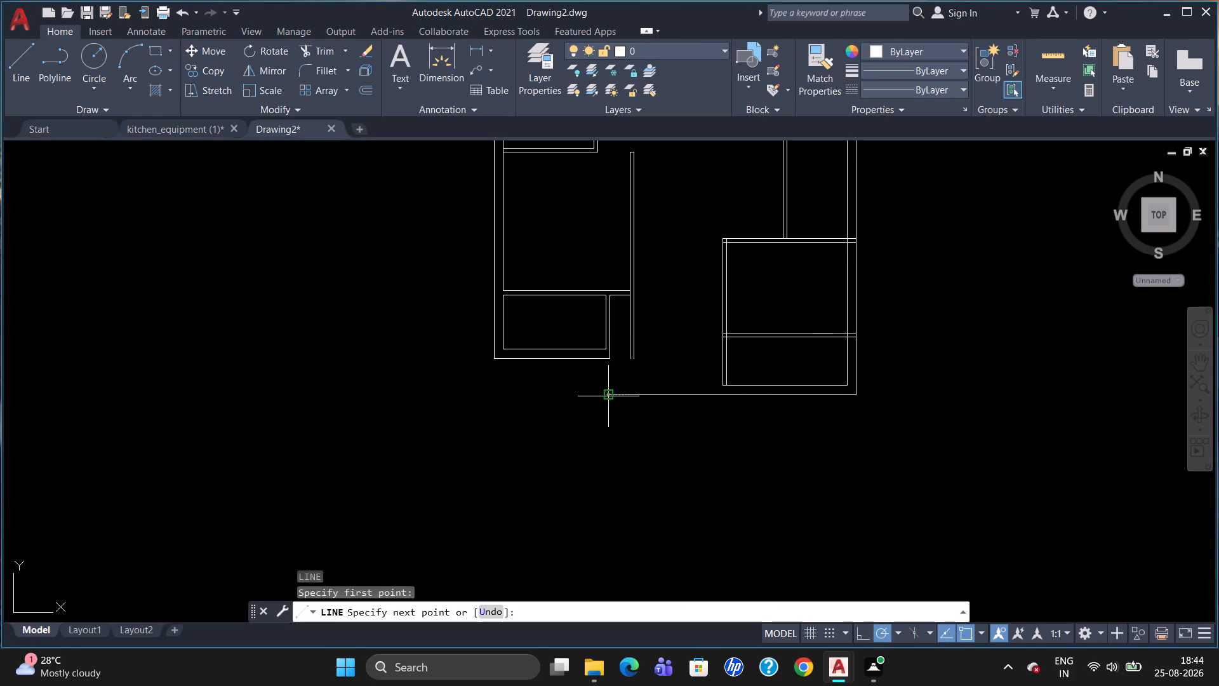
key(Escape)
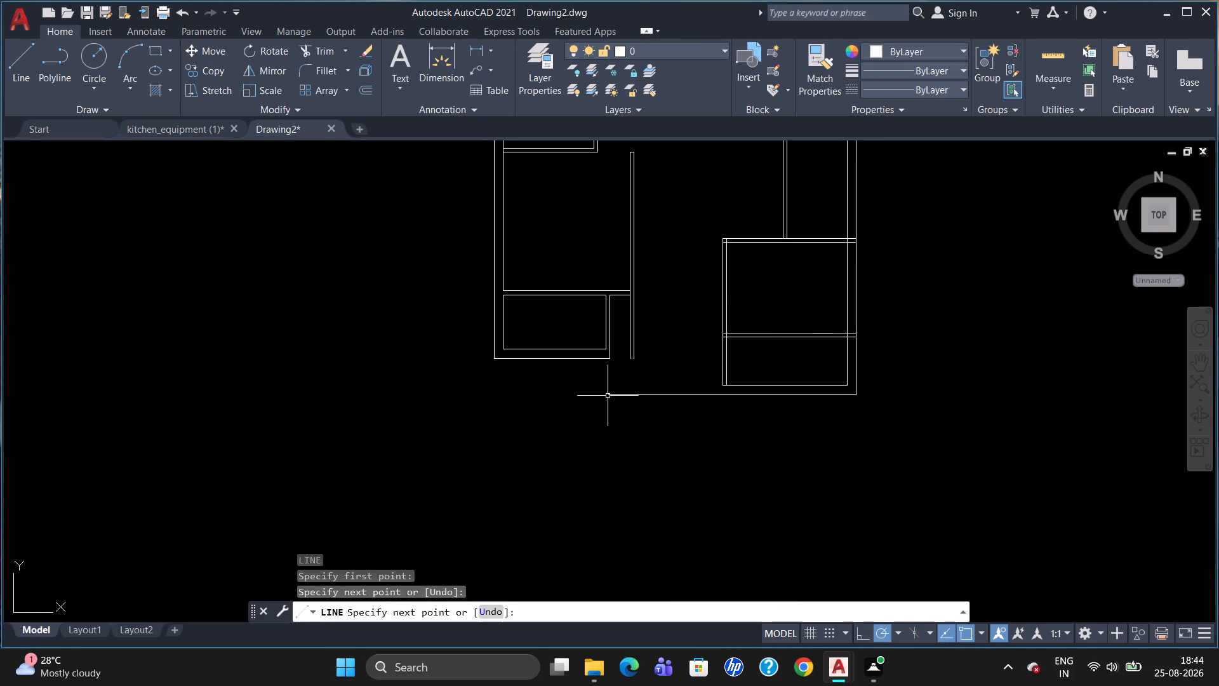
Draw a parallel line about 9'-7" long leftward from the left end of the bottom wall's inner line.
scroll(726, 394, up, 2)
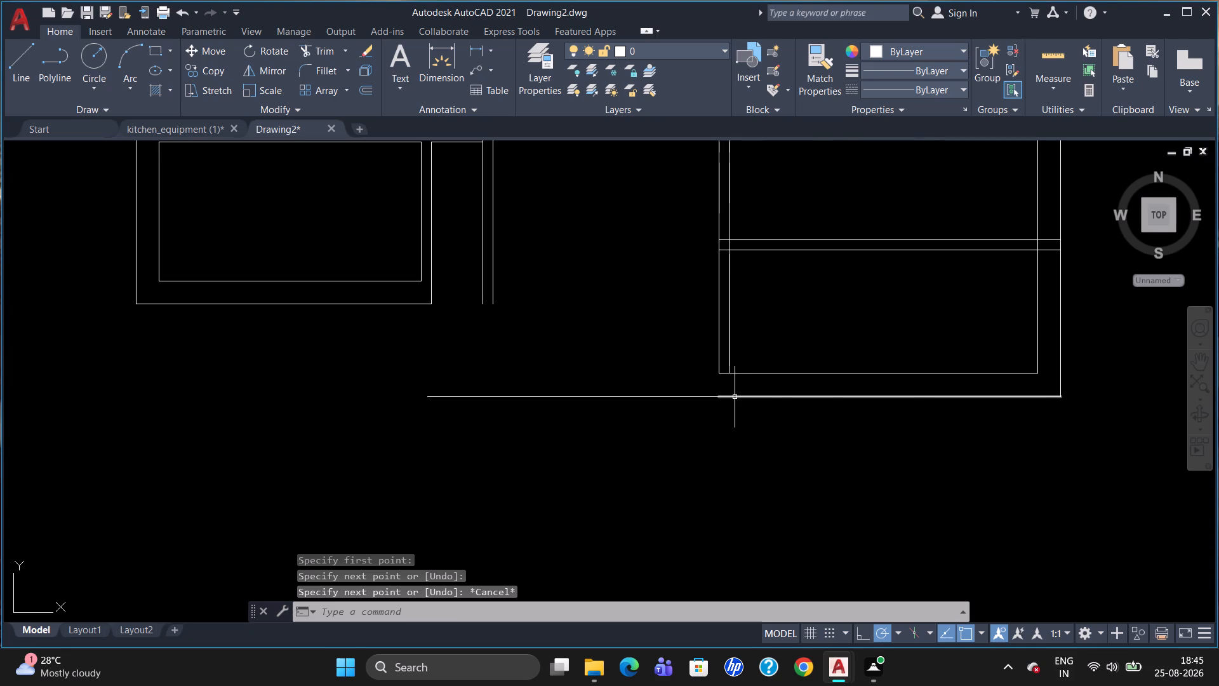
key(l)
key(Return)
click(721, 371)
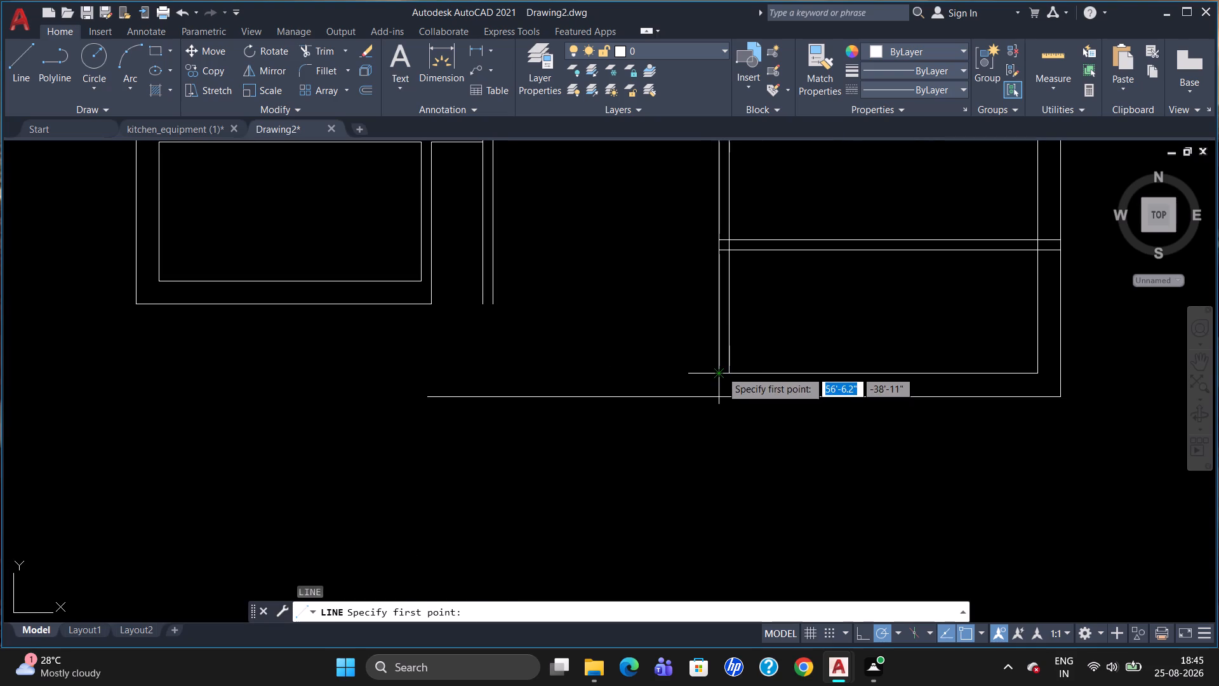
click(423, 368)
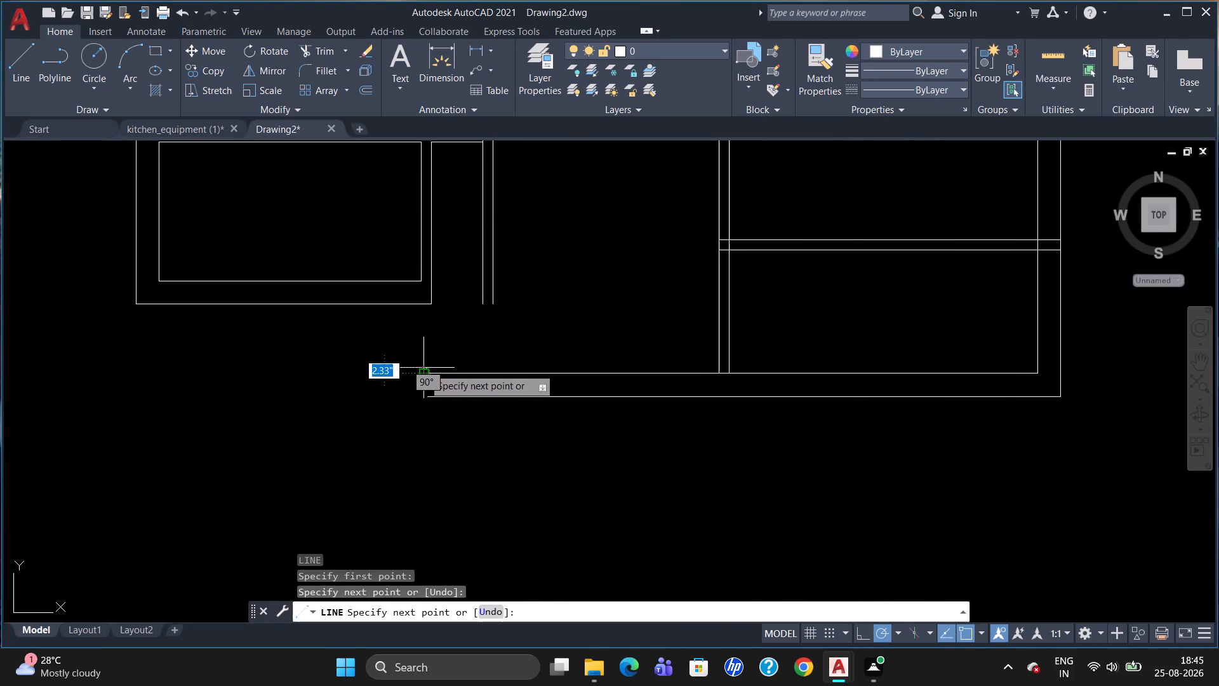
key(Escape)
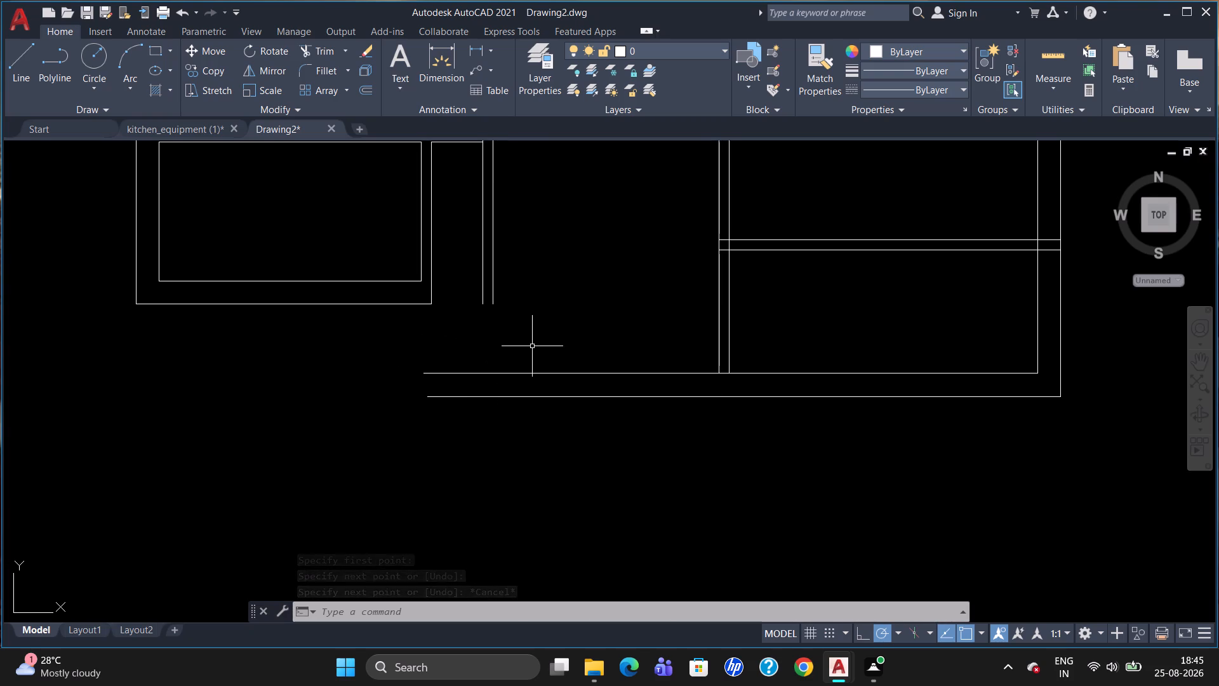
Extend both lines of the vertical partition beside the lower-left room down to the new inner bottom wall line.
text(EX)
key(Return)
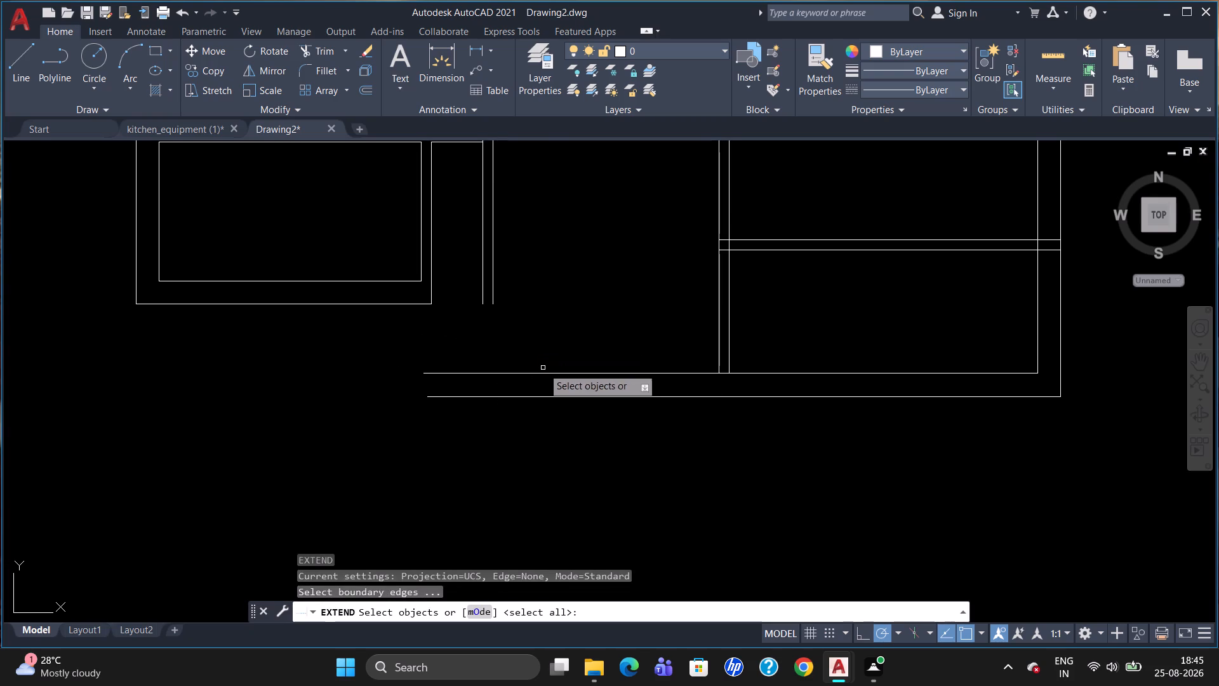
click(547, 374)
key(Return)
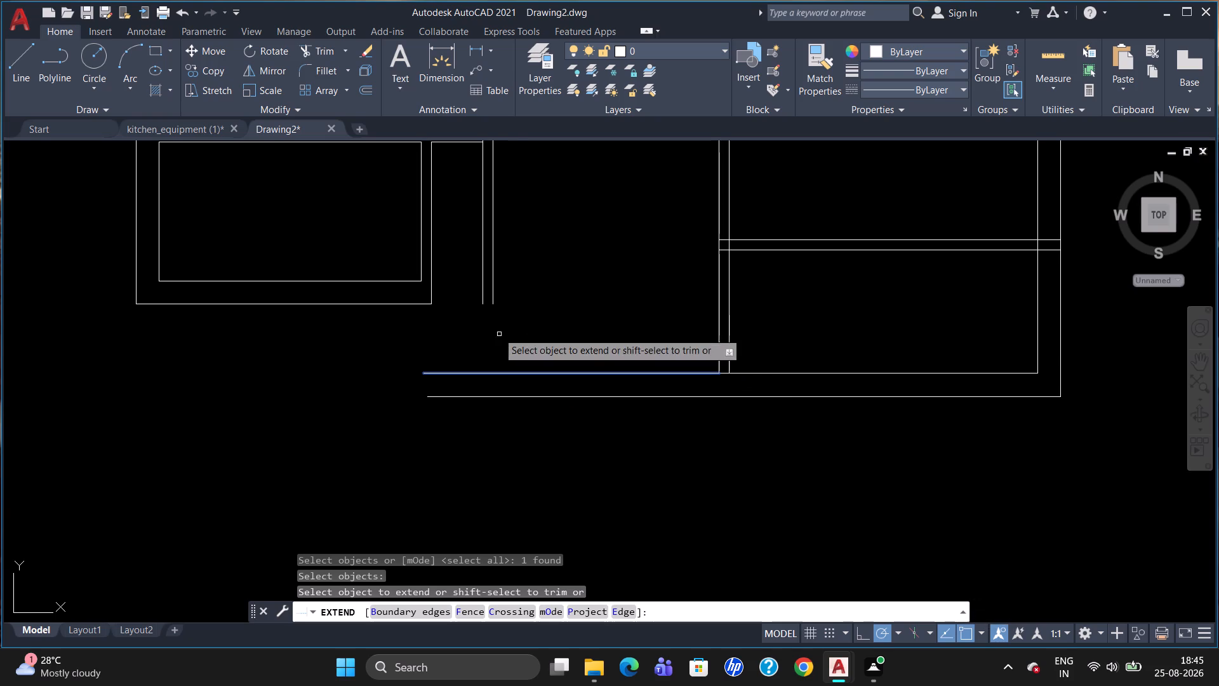
click(482, 297)
click(493, 286)
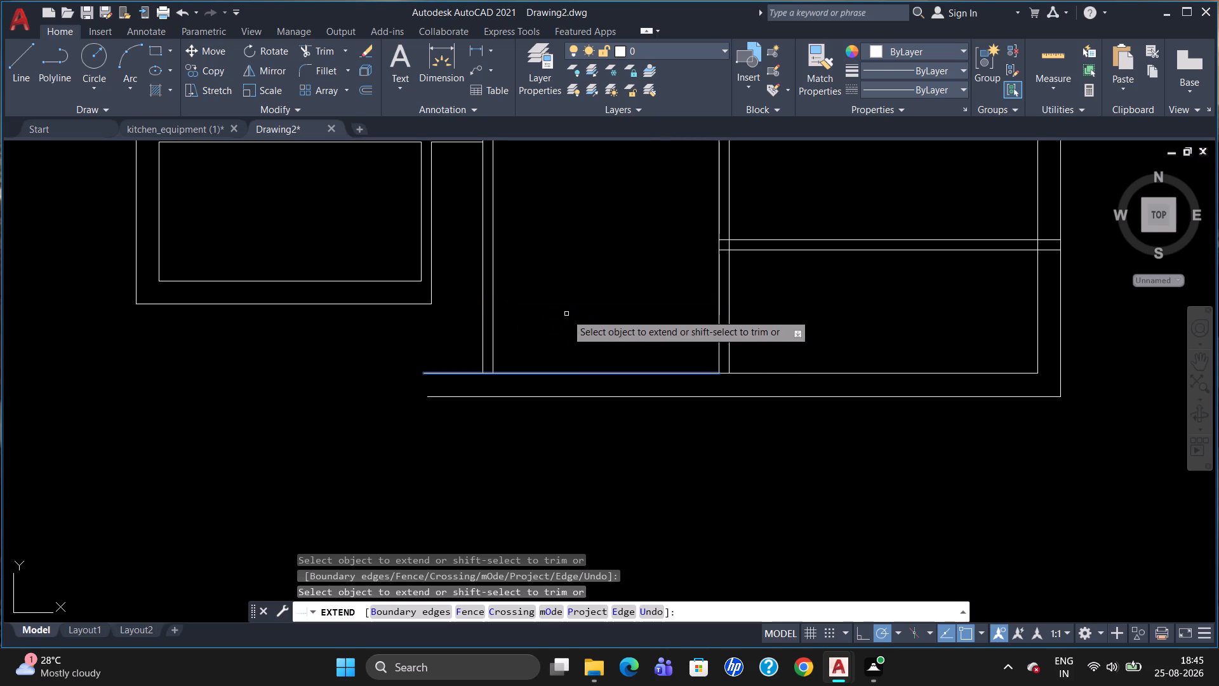
Extend both lines of the long vertical partition and the left line of the lower-right rooms' partition to the bottom wall's outer line.
key(Escape)
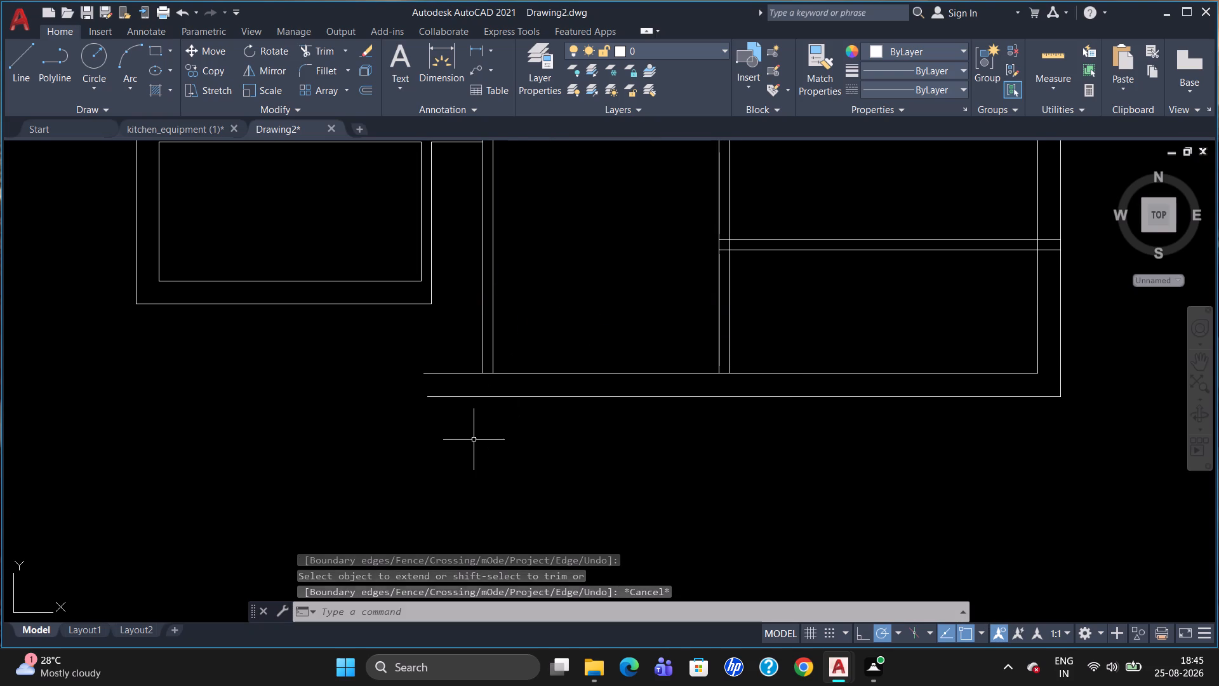
text(EX)
key(Return)
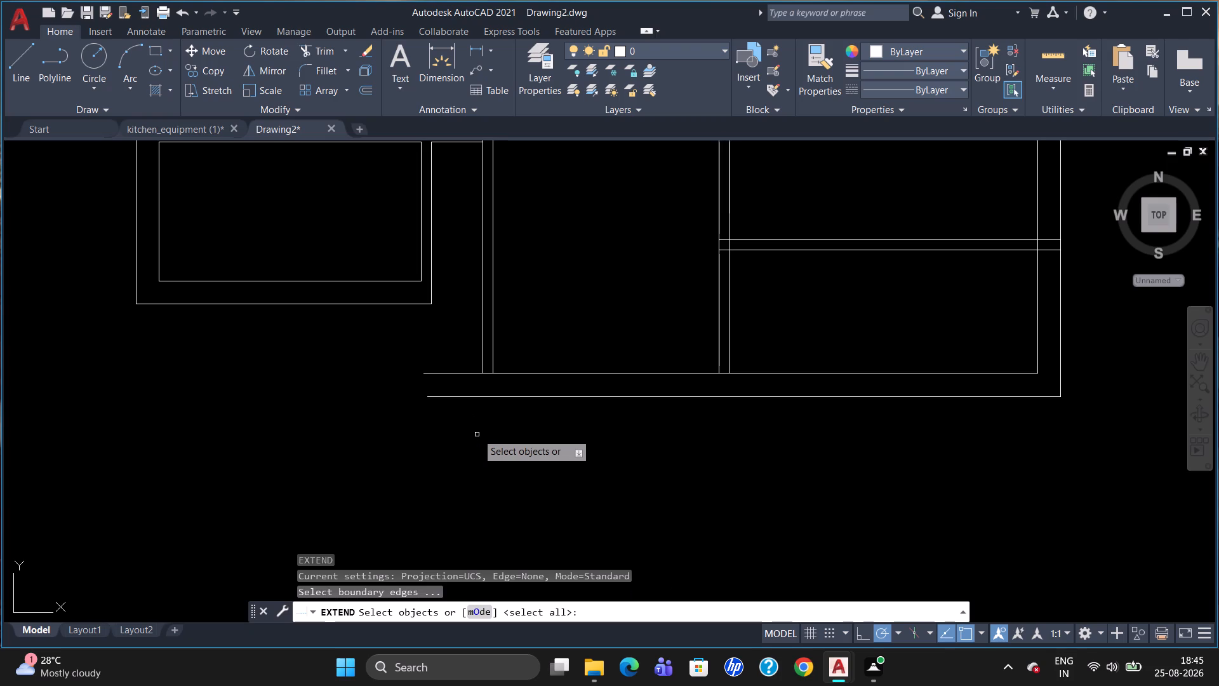
click(487, 397)
key(Return)
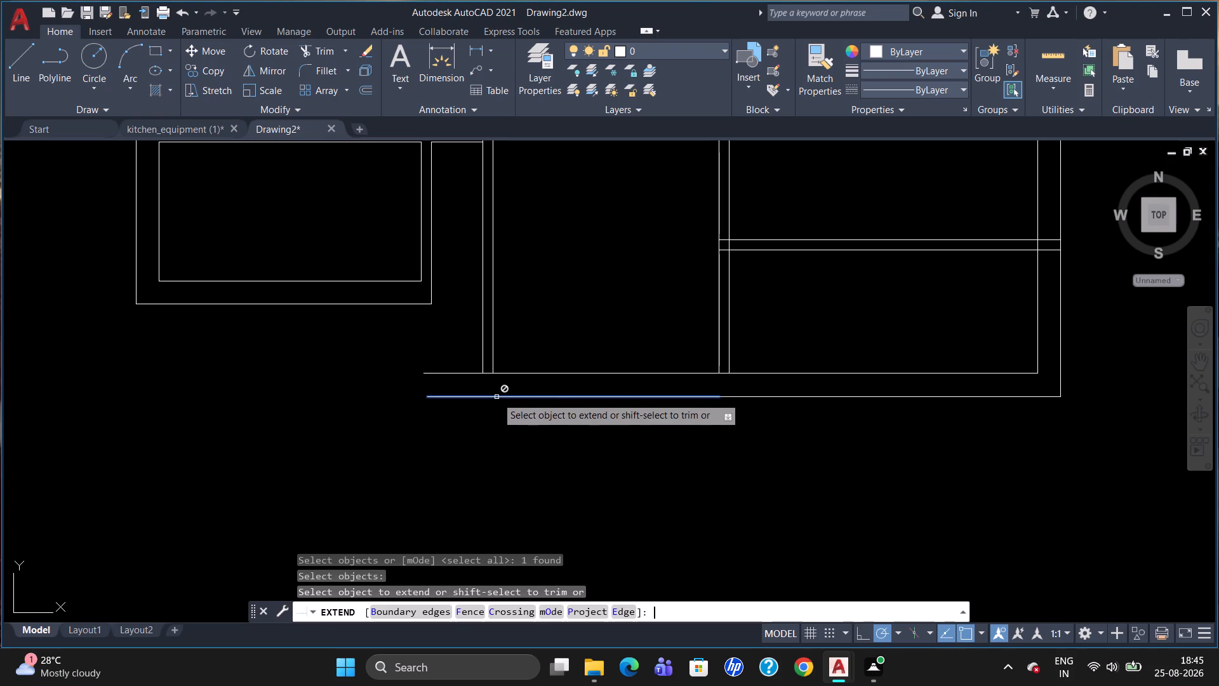
click(481, 363)
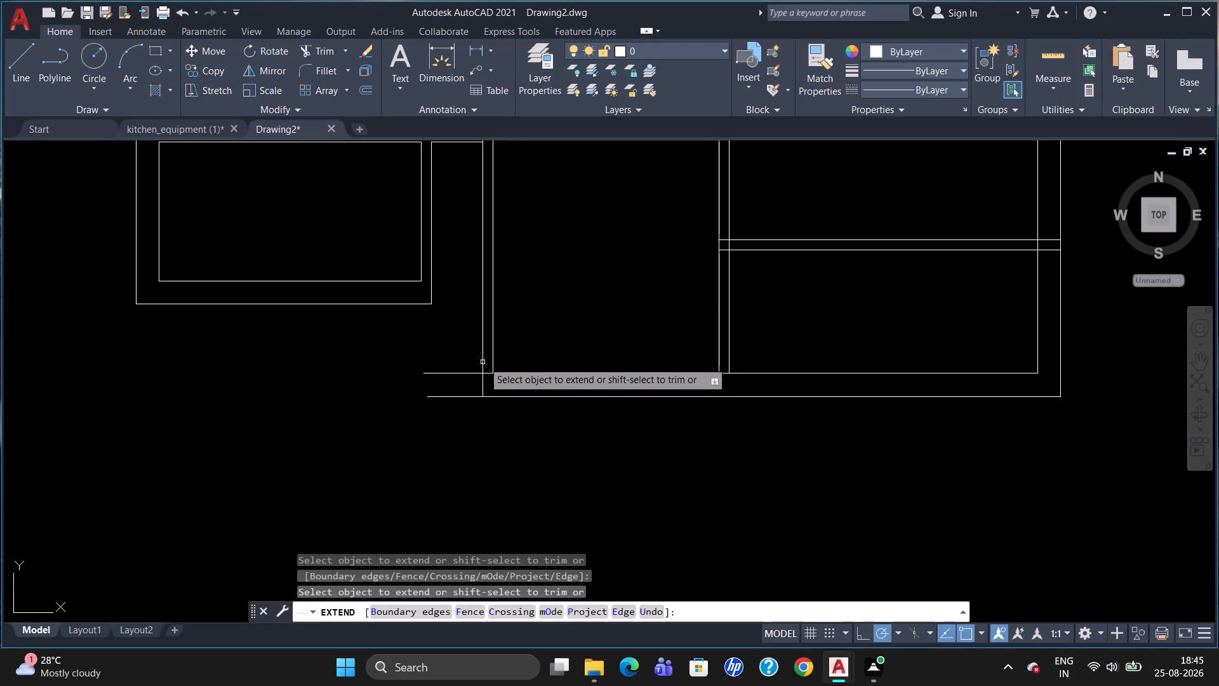
click(493, 354)
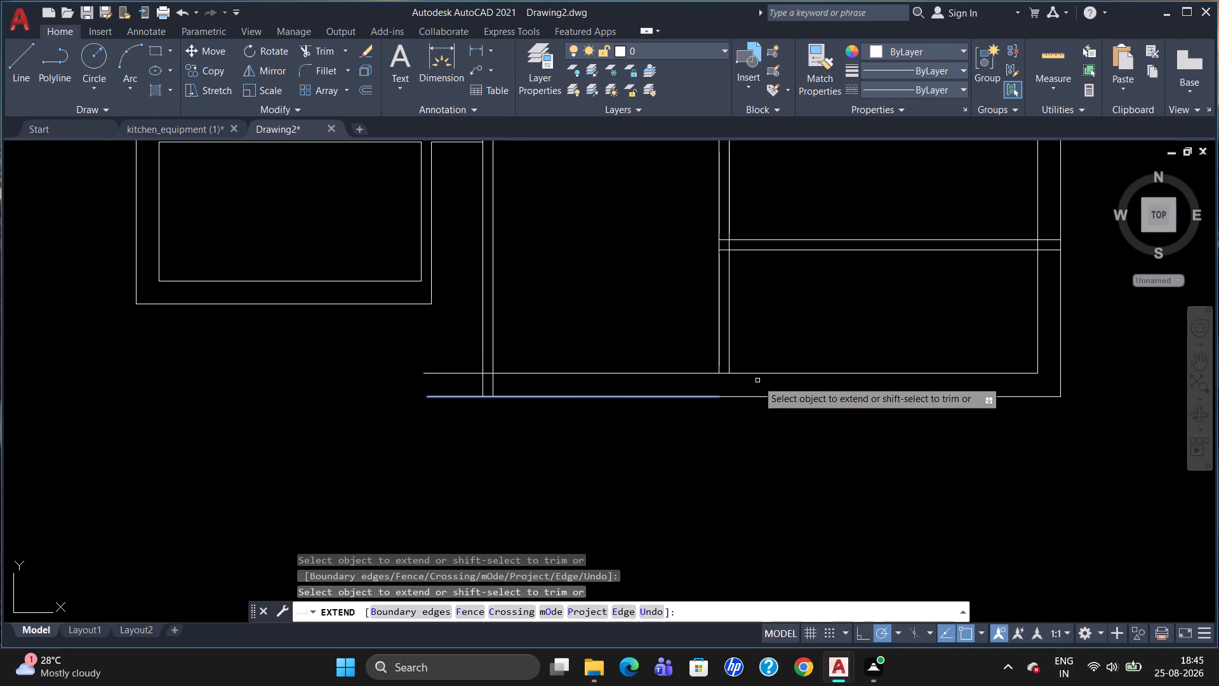
click(718, 345)
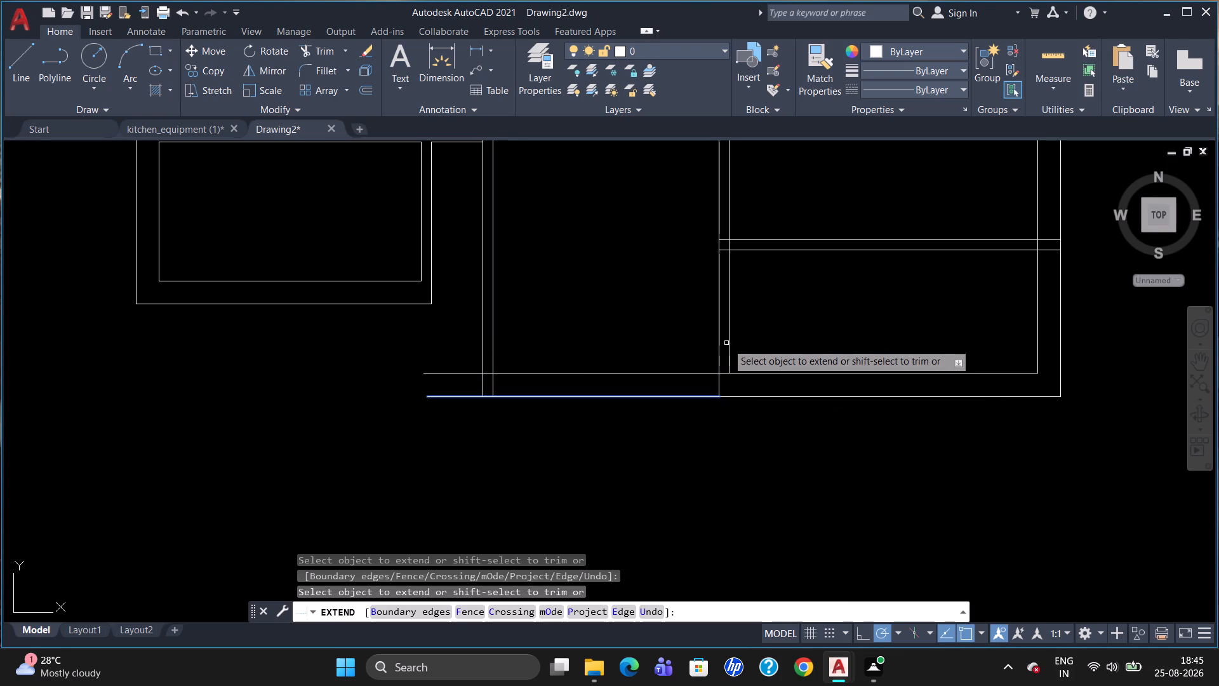
click(728, 341)
click(731, 346)
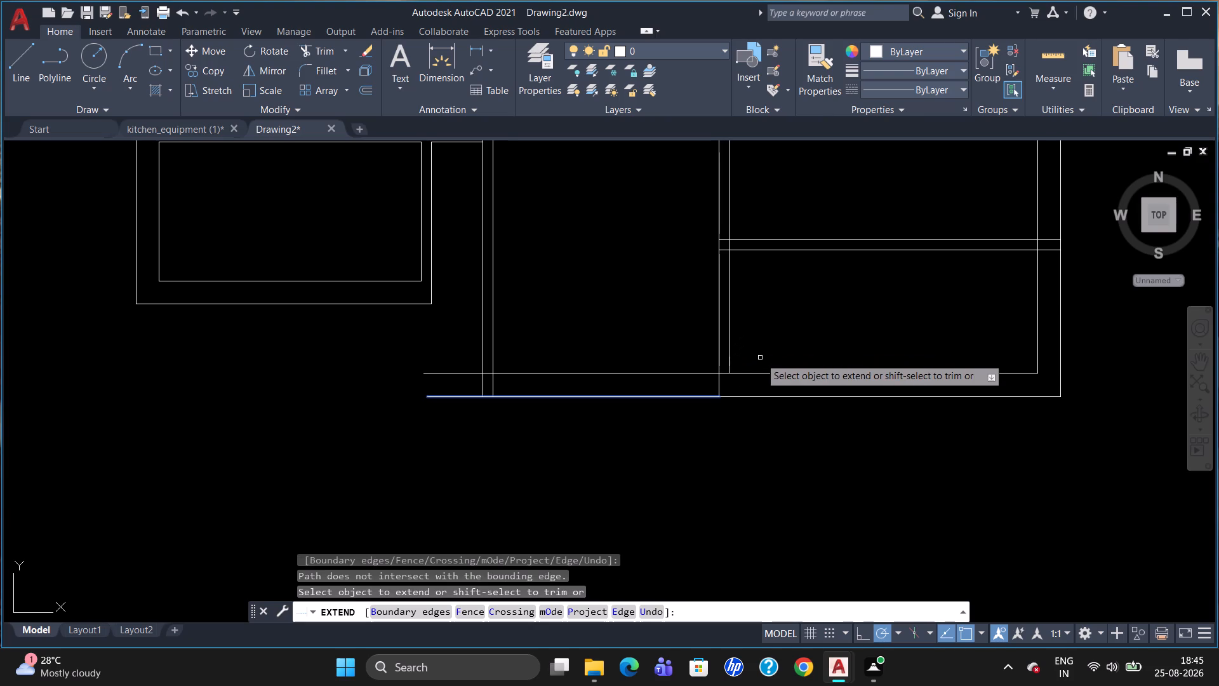
key(Escape)
Trim the overhanging ends of the bottom wall's outer and inner lines beyond the long vertical partition to form the corner.
text(TR)
key(Return)
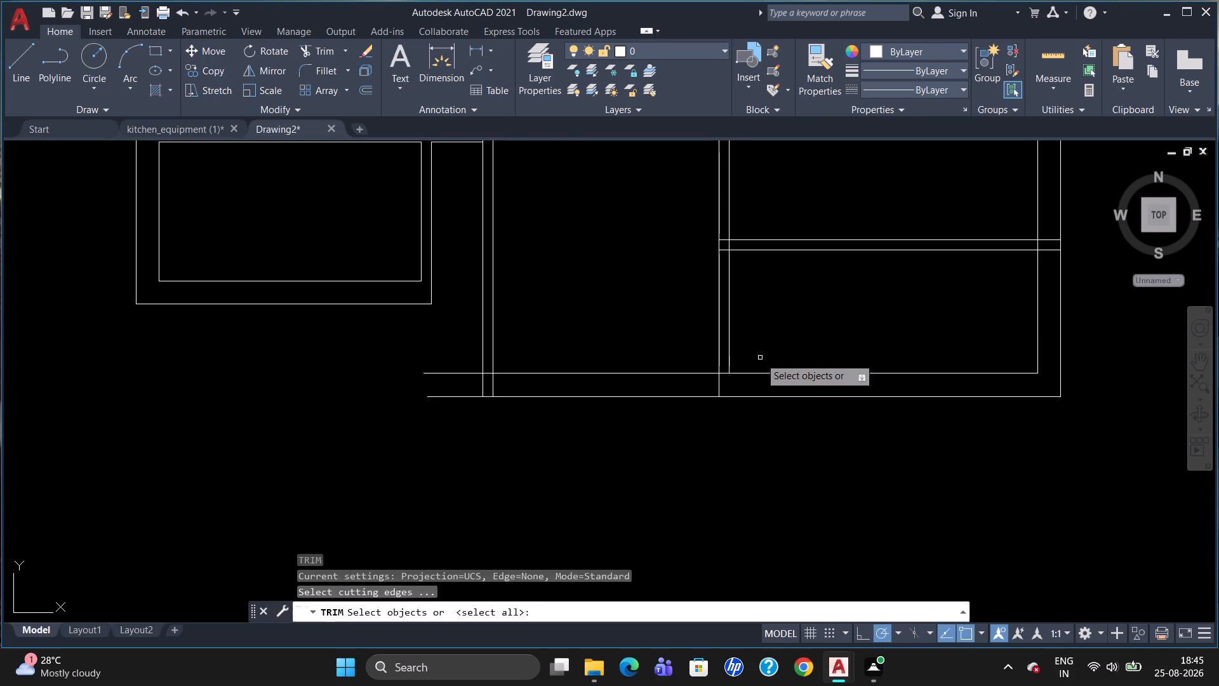
key(Return)
click(451, 399)
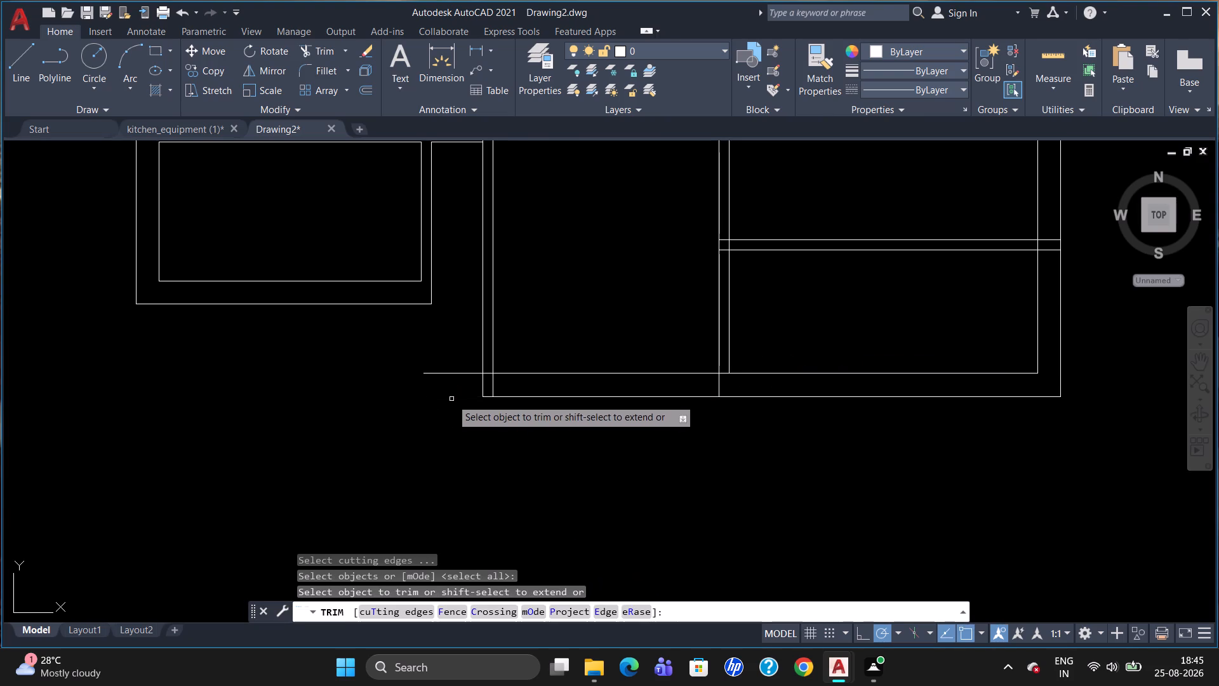
click(455, 370)
click(455, 370)
double_click(455, 375)
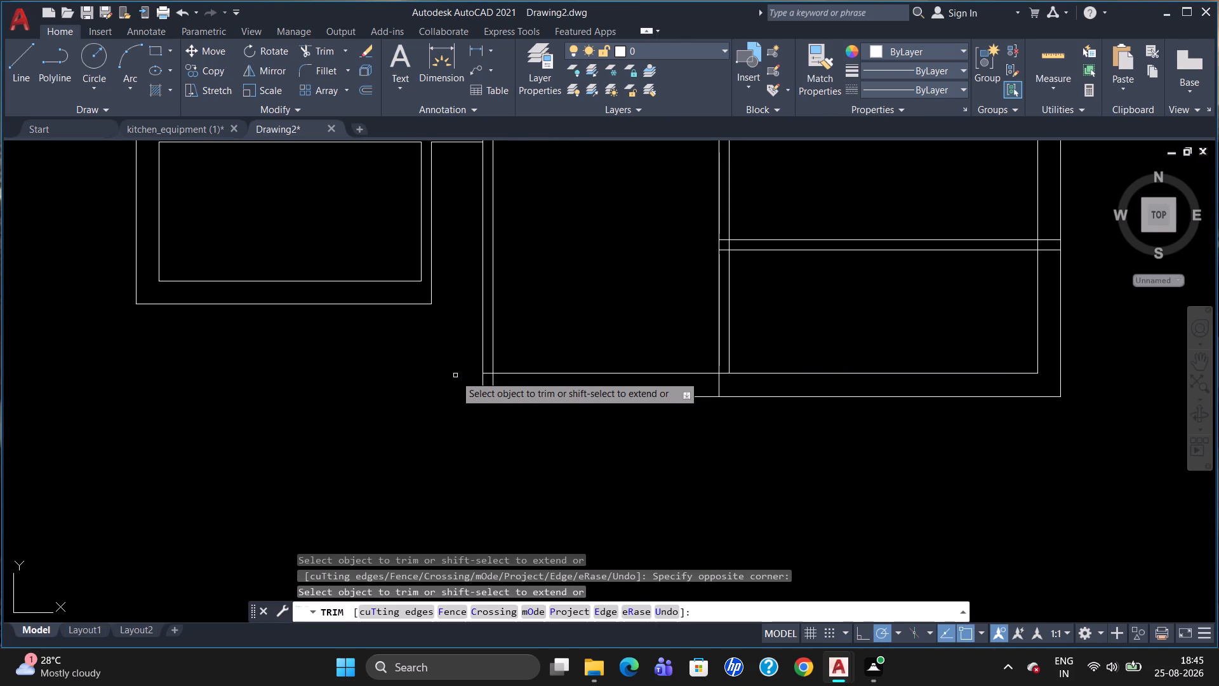
key(Escape)
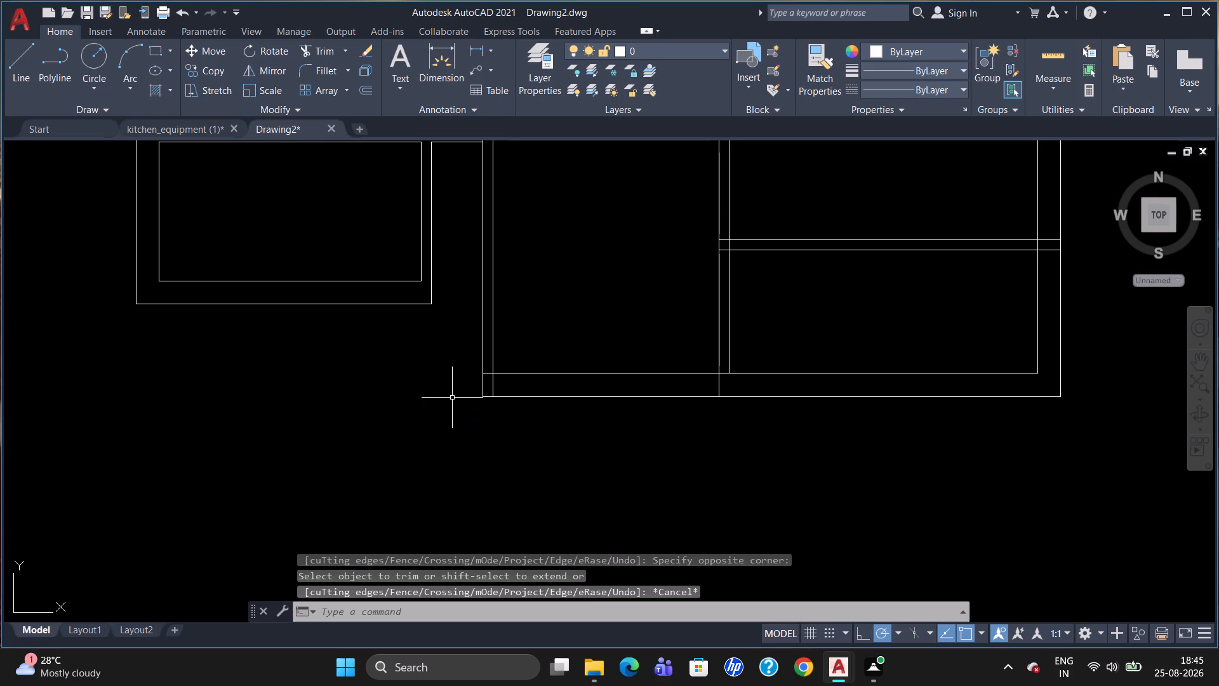
Examine the wall junctions across the whole floor plan for overlapping lines.
scroll(637, 314, down, 2)
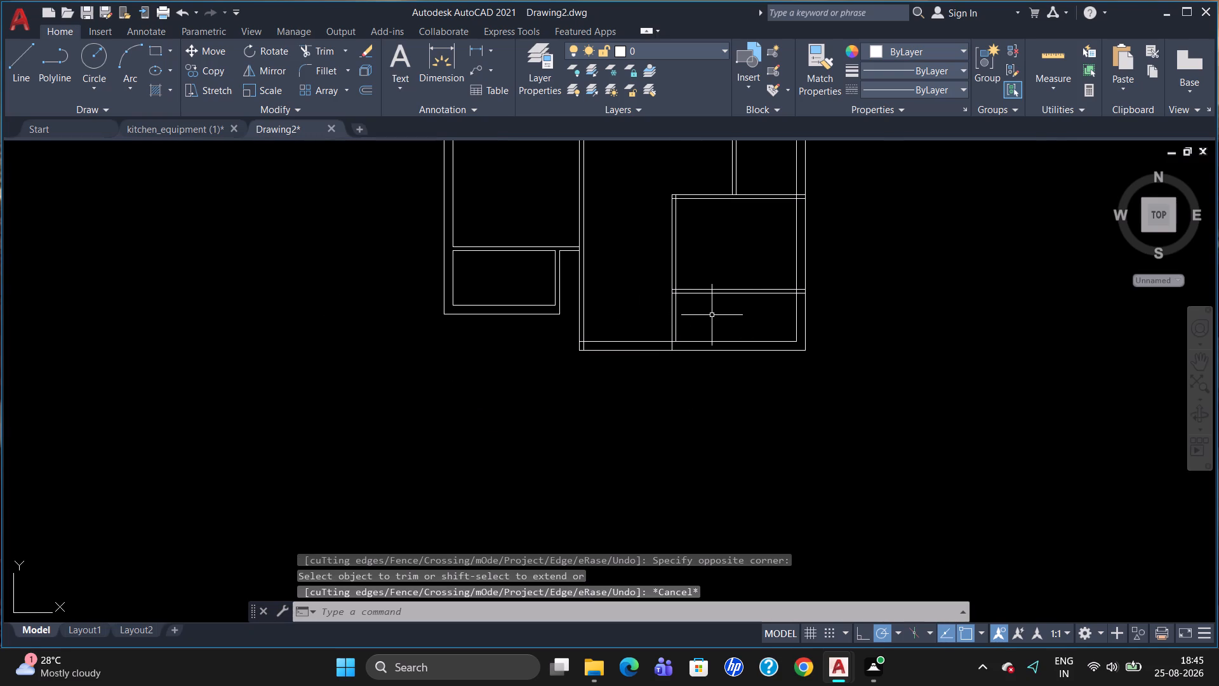
scroll(711, 315, up, 2)
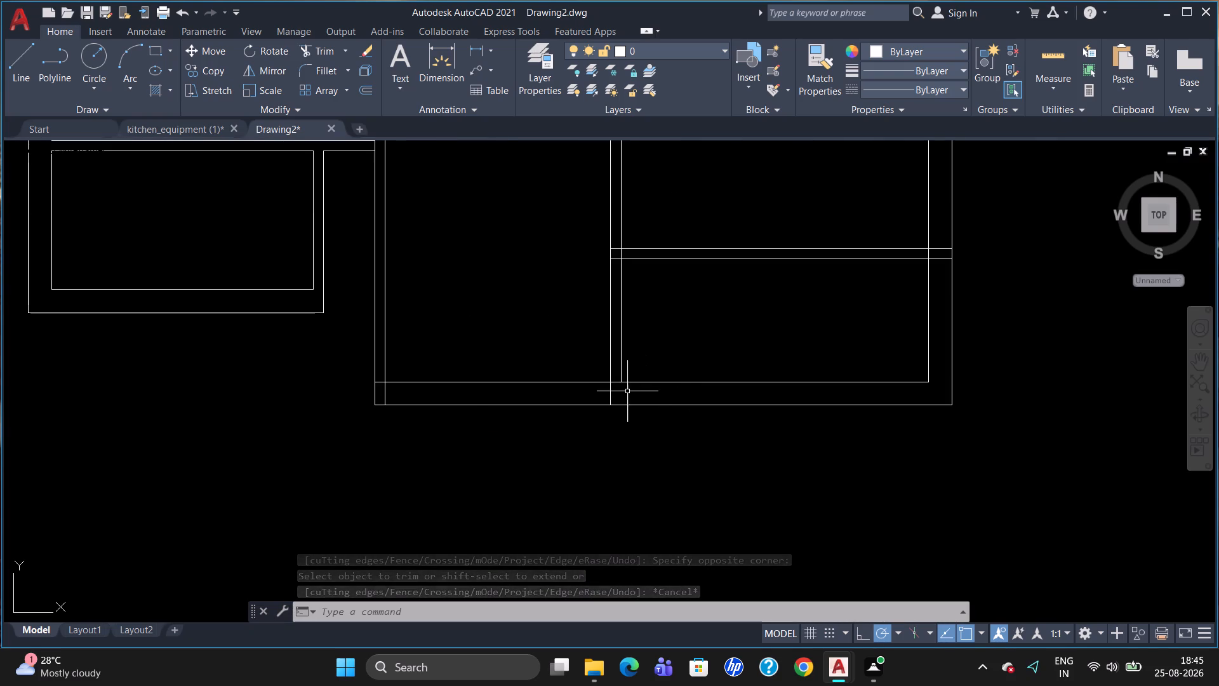
scroll(652, 333, down, 1)
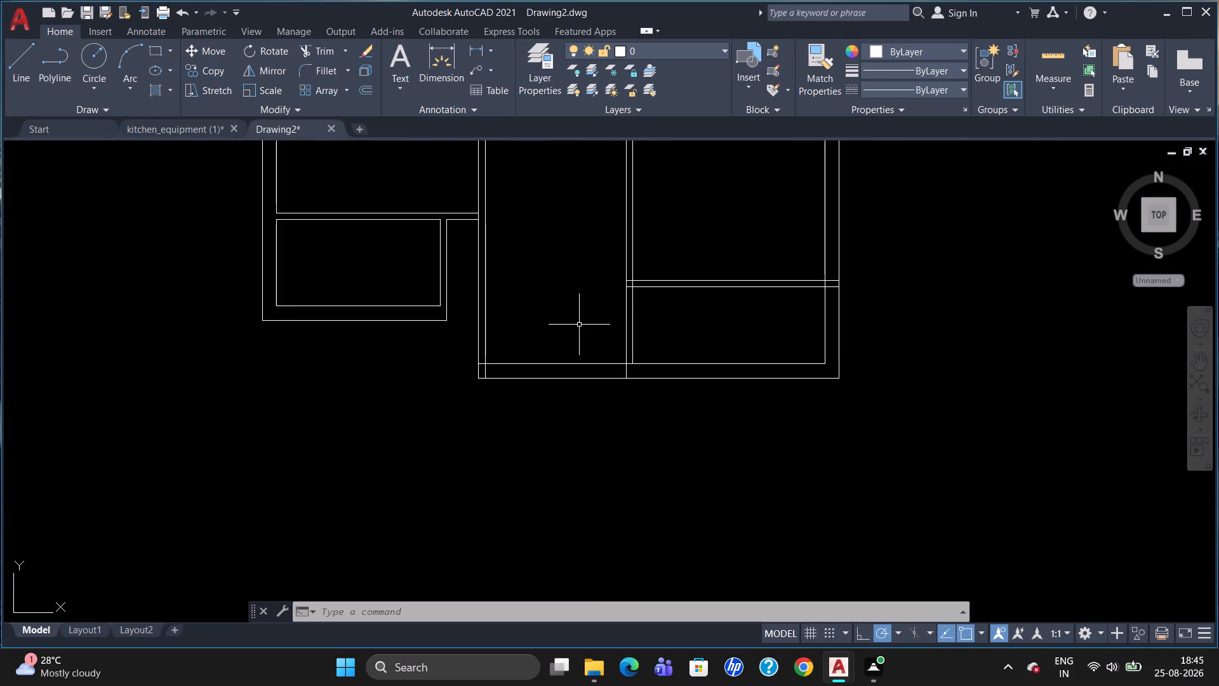
scroll(613, 343, down, 2)
scroll(504, 260, up, 2)
scroll(730, 329, down, 2)
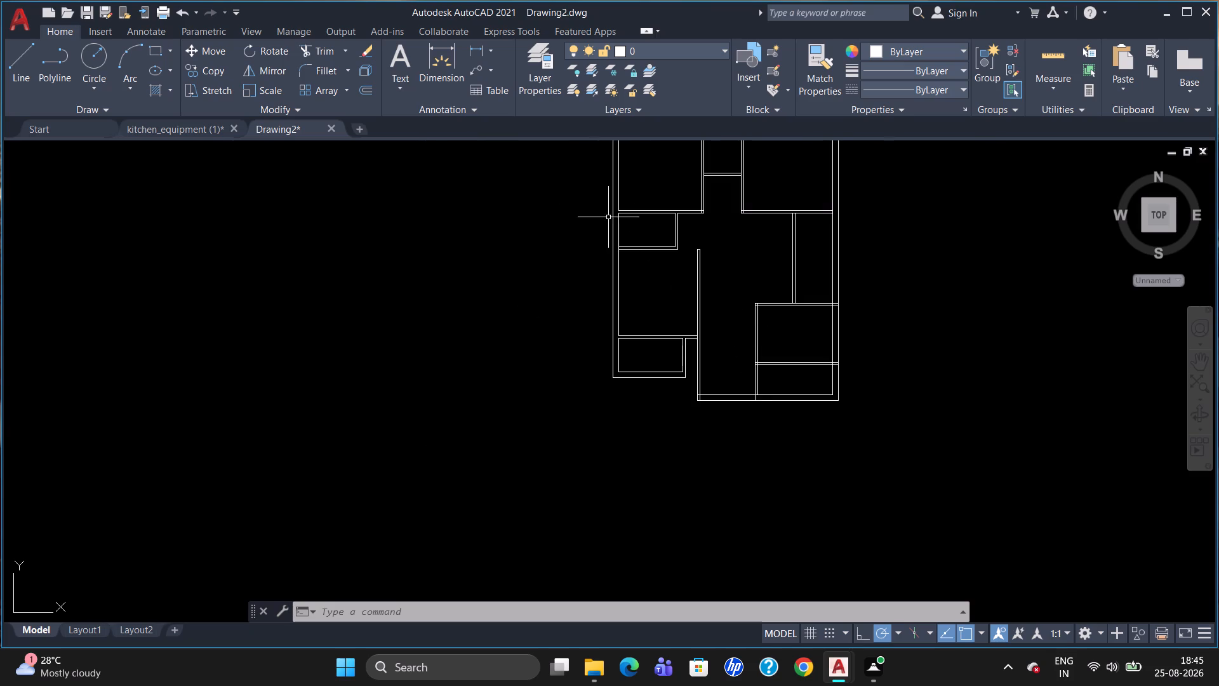
scroll(608, 217, up, 1)
scroll(892, 256, down, 2)
scroll(893, 203, up, 2)
scroll(644, 266, down, 3)
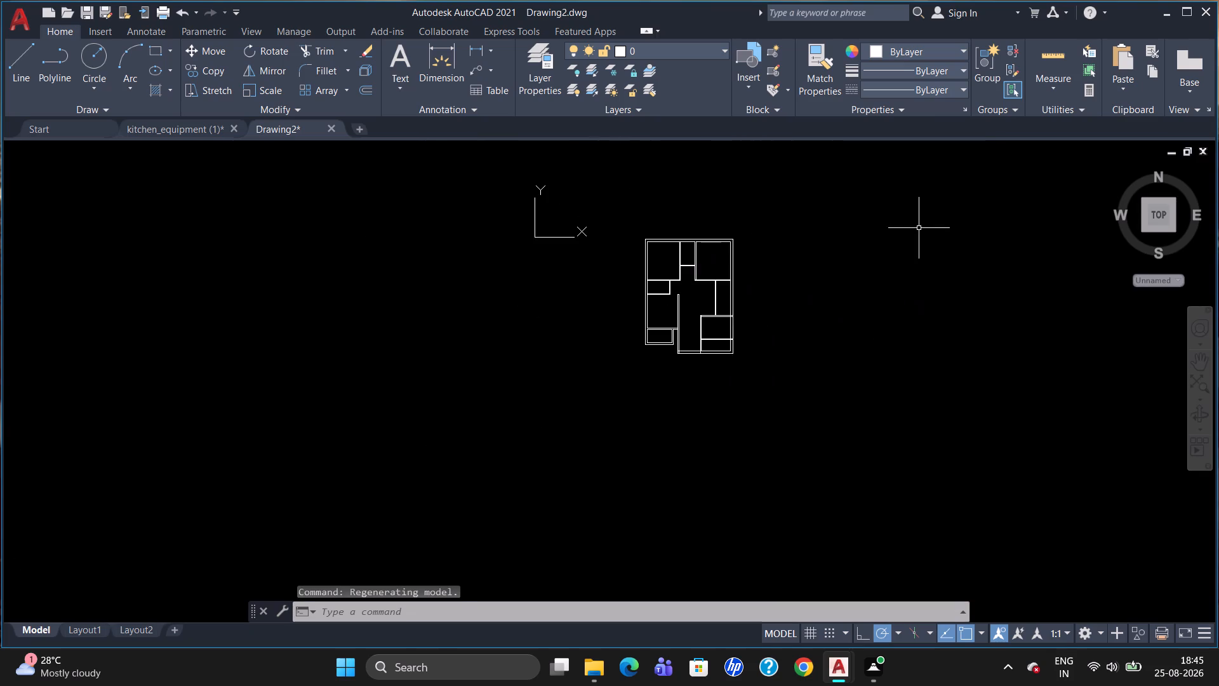
scroll(904, 232, up, 2)
scroll(356, 370, up, 2)
scroll(689, 354, down, 2)
scroll(474, 340, up, 2)
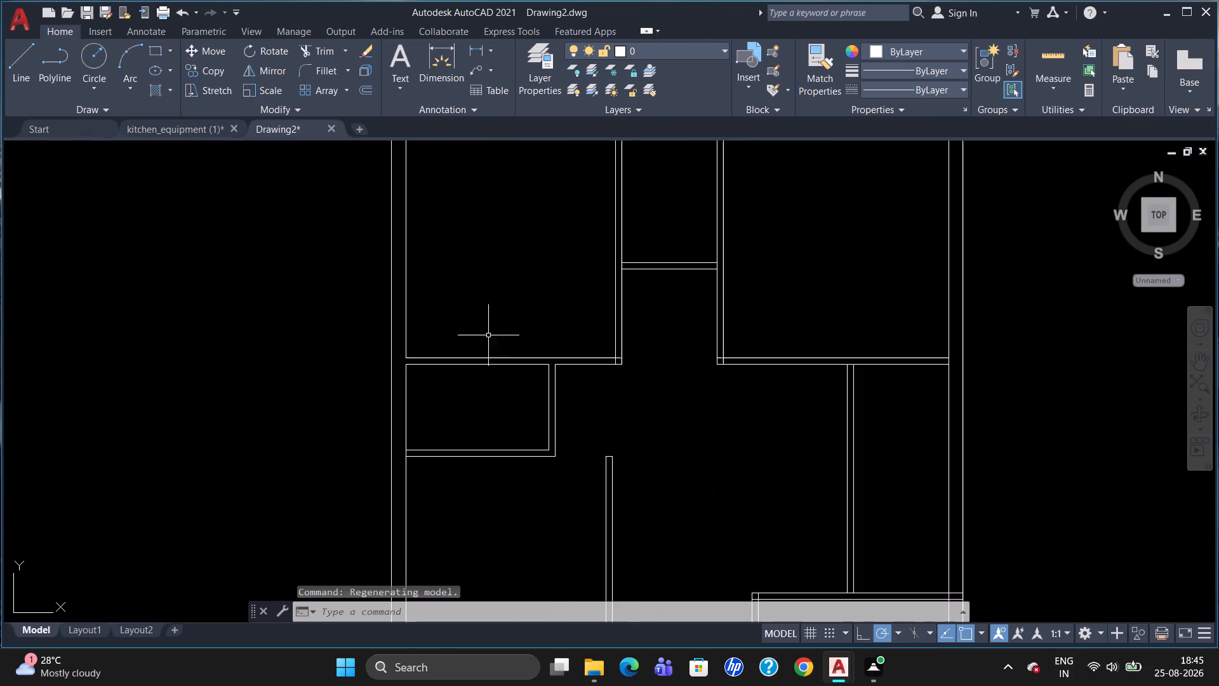
scroll(778, 279, down, 1)
scroll(764, 388, up, 1)
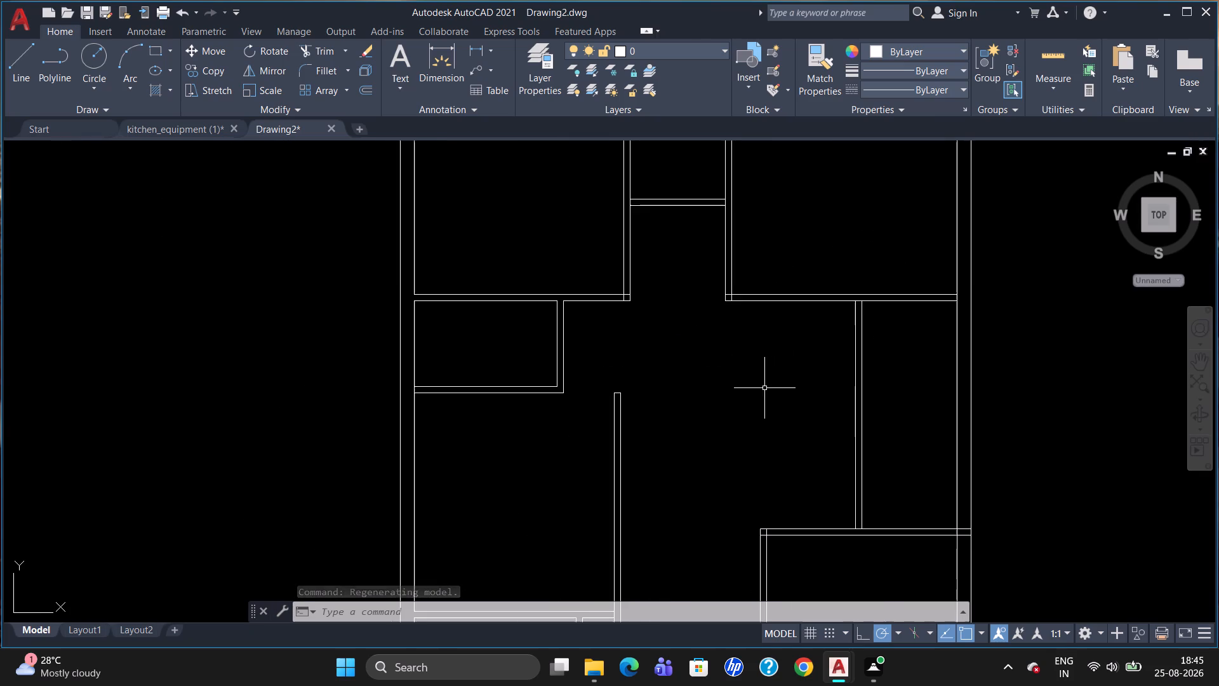
Trim the overlapping partition lines at the facing bottom corners of the upper-left and upper-right rooms.
text(TR)
key(Return)
key(Return)
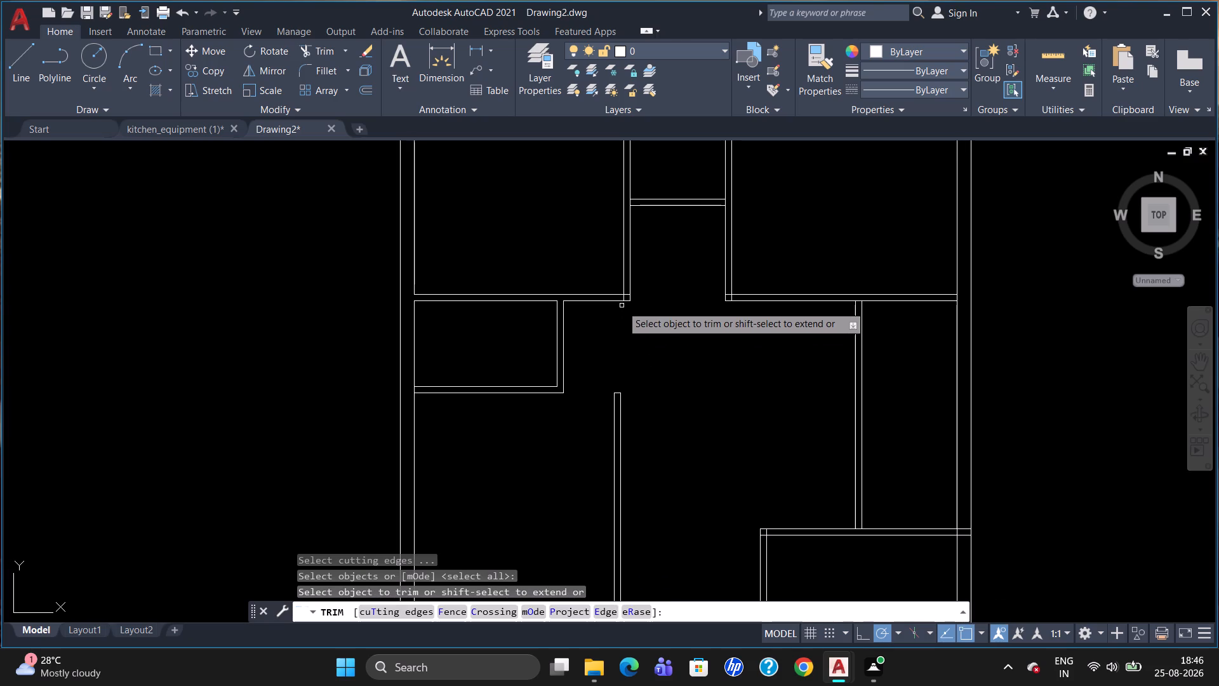
click(623, 299)
click(626, 295)
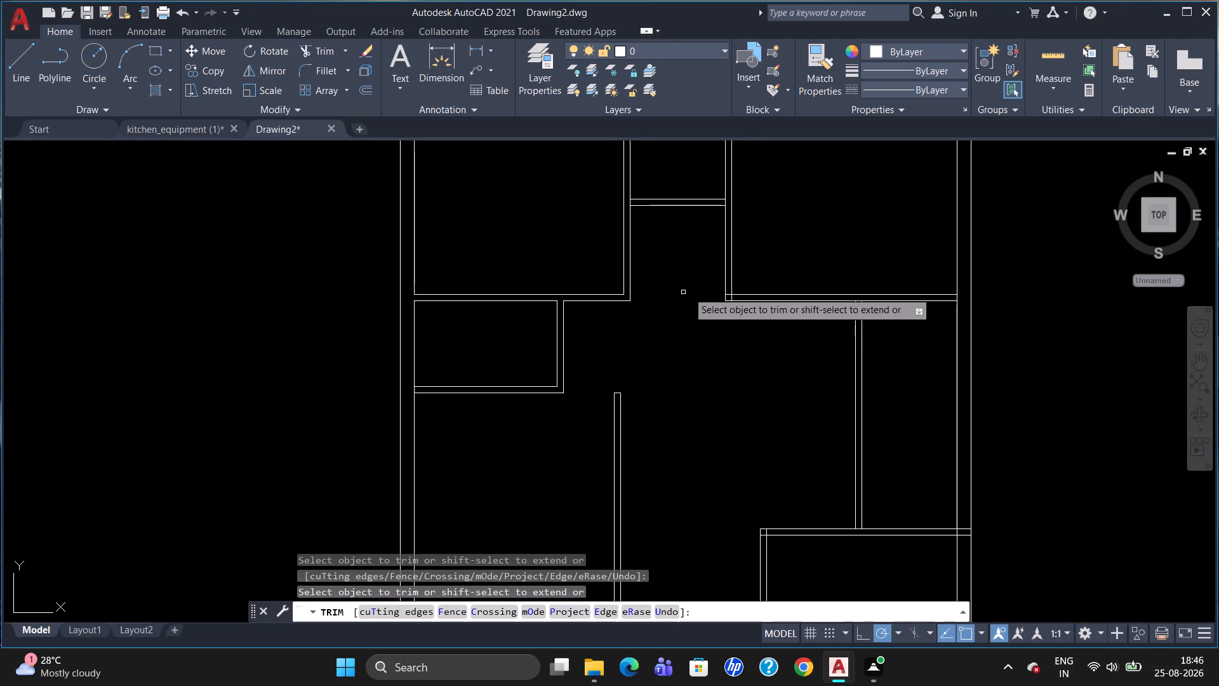
click(728, 295)
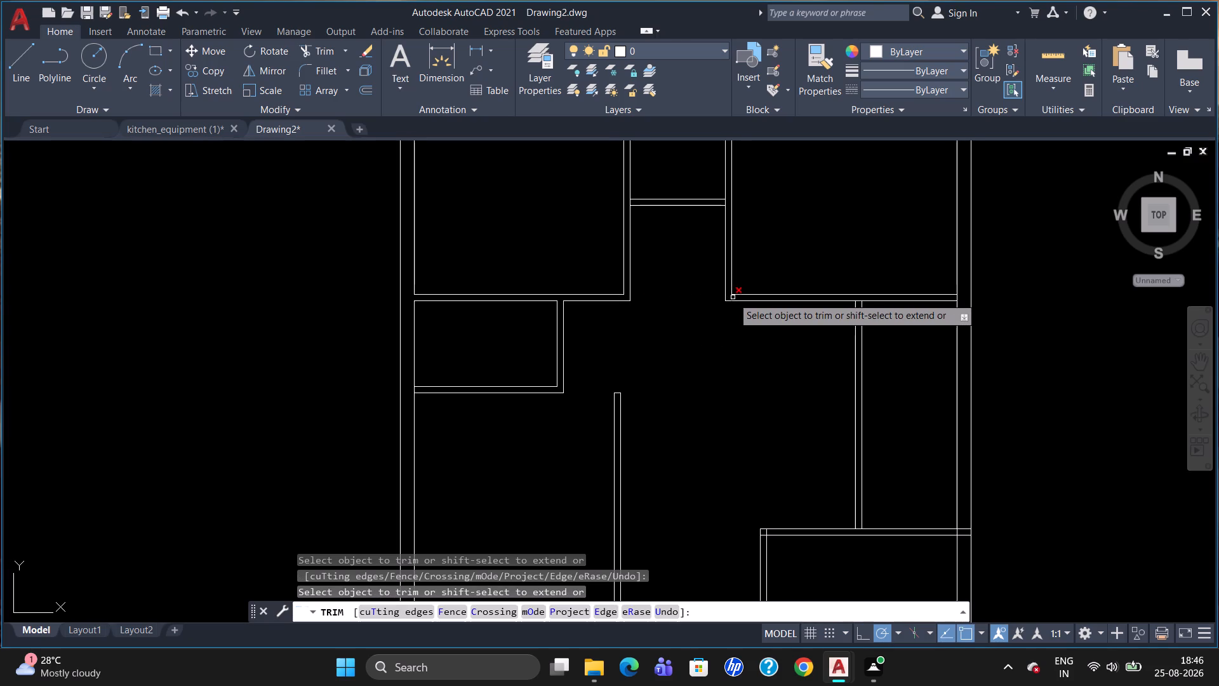
click(733, 299)
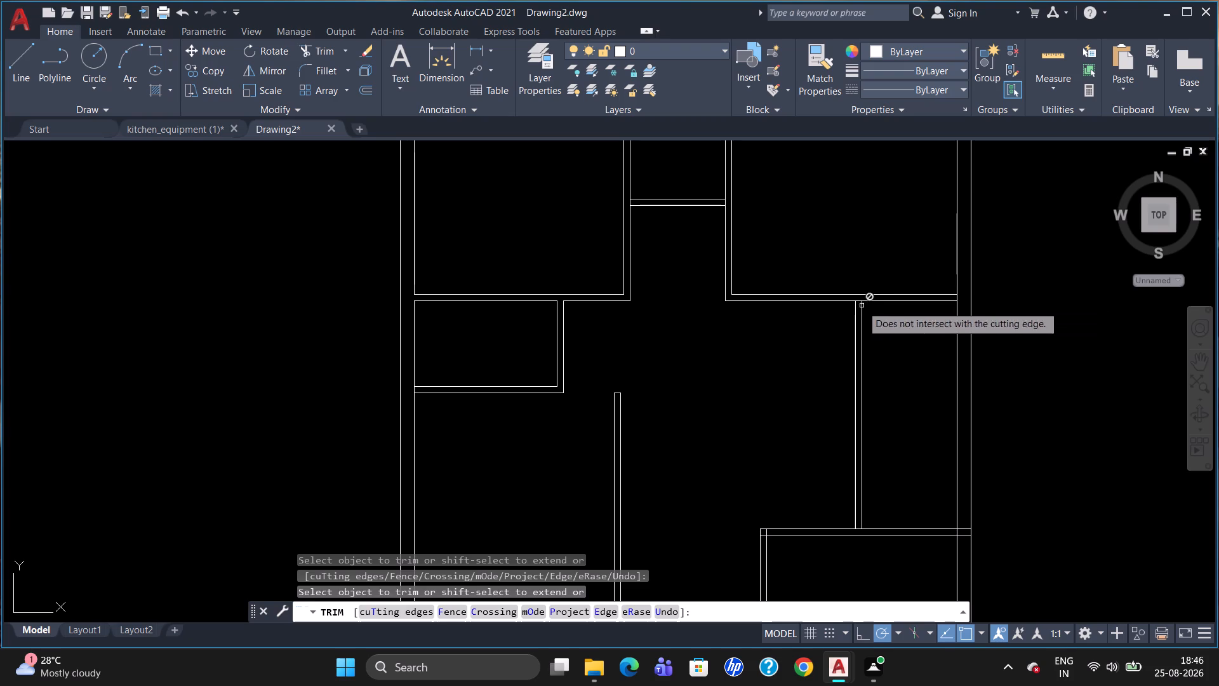
Open the junctions of the upper-right room's bottom partition with the vertical partition below and the right wall by trimming the crossing segments.
click(859, 300)
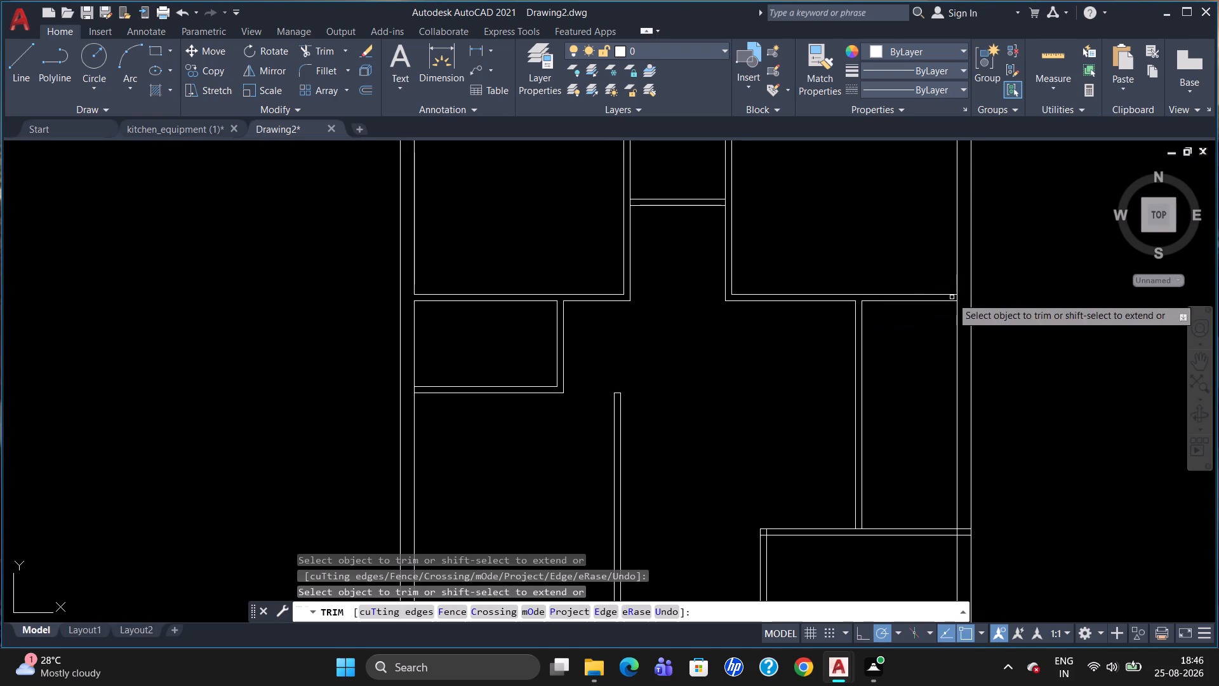
click(958, 299)
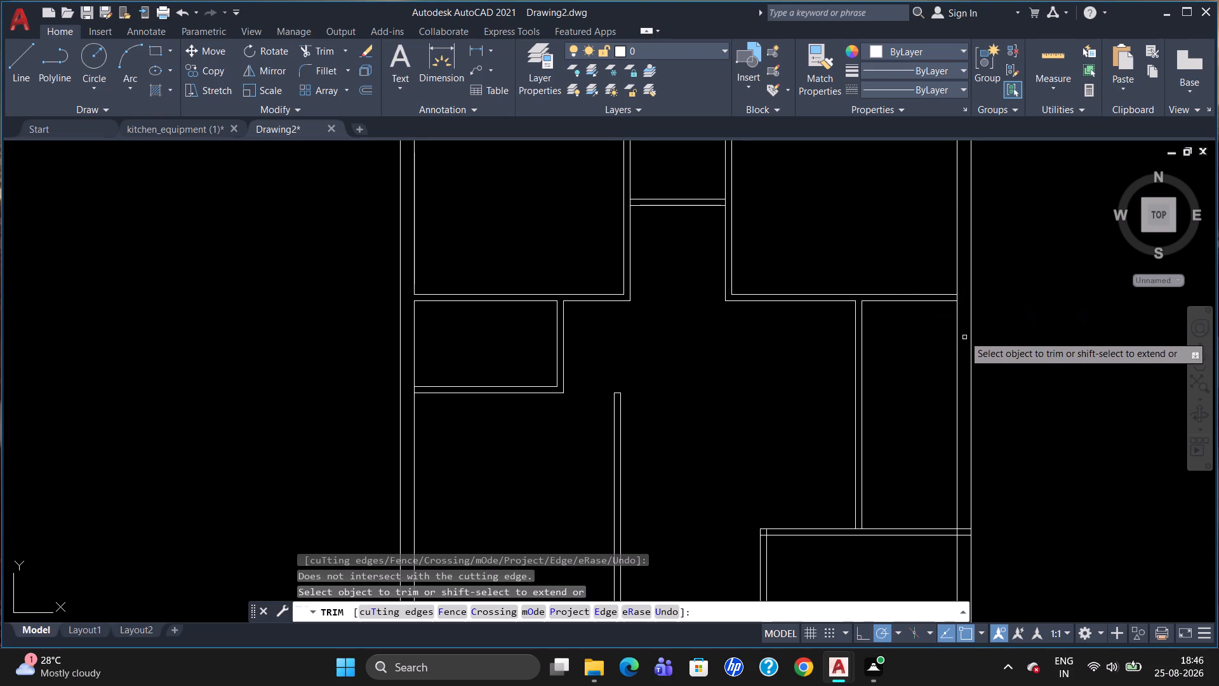
click(958, 299)
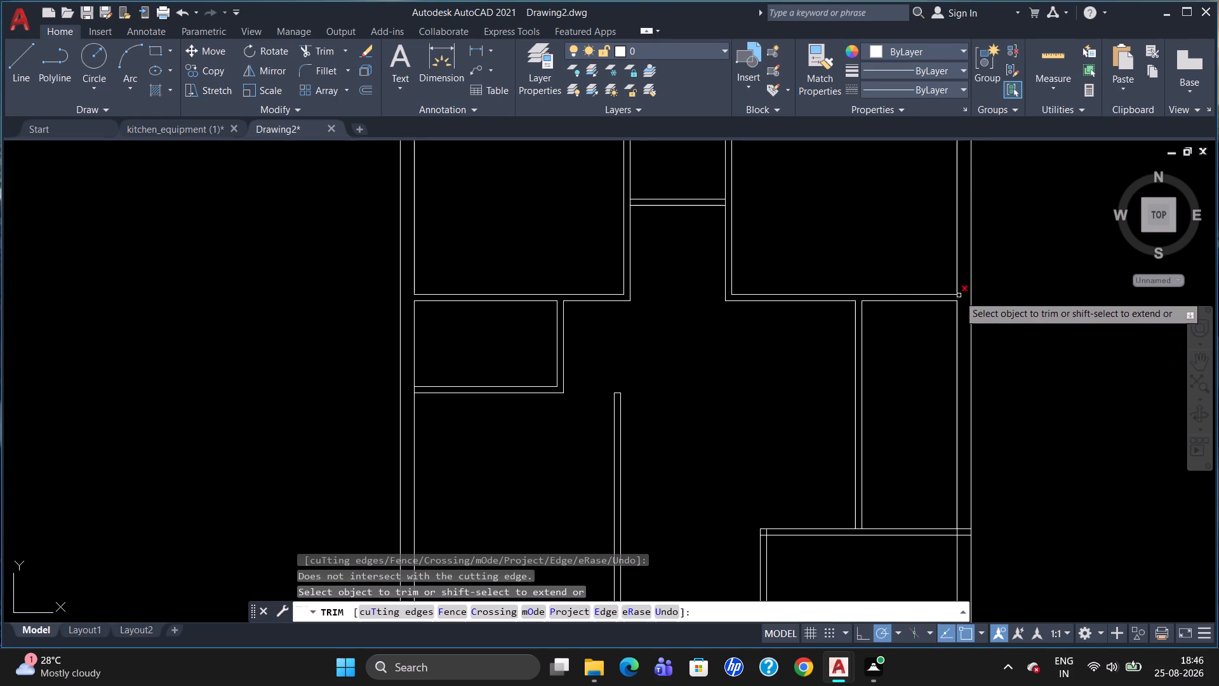
click(957, 298)
Trim the top partition of the lower-right rooms at the right wall, the vertical partition above and its left corner.
scroll(959, 350, down, 2)
scroll(967, 459, up, 3)
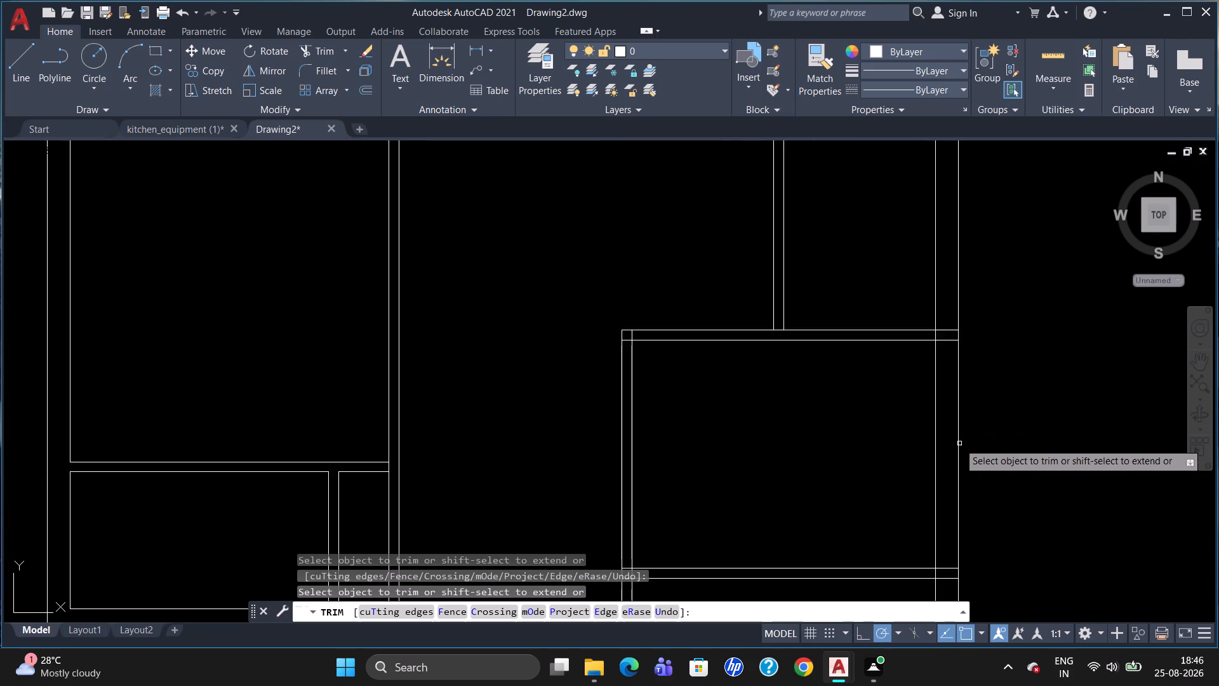
scroll(958, 441, up, 1)
click(936, 282)
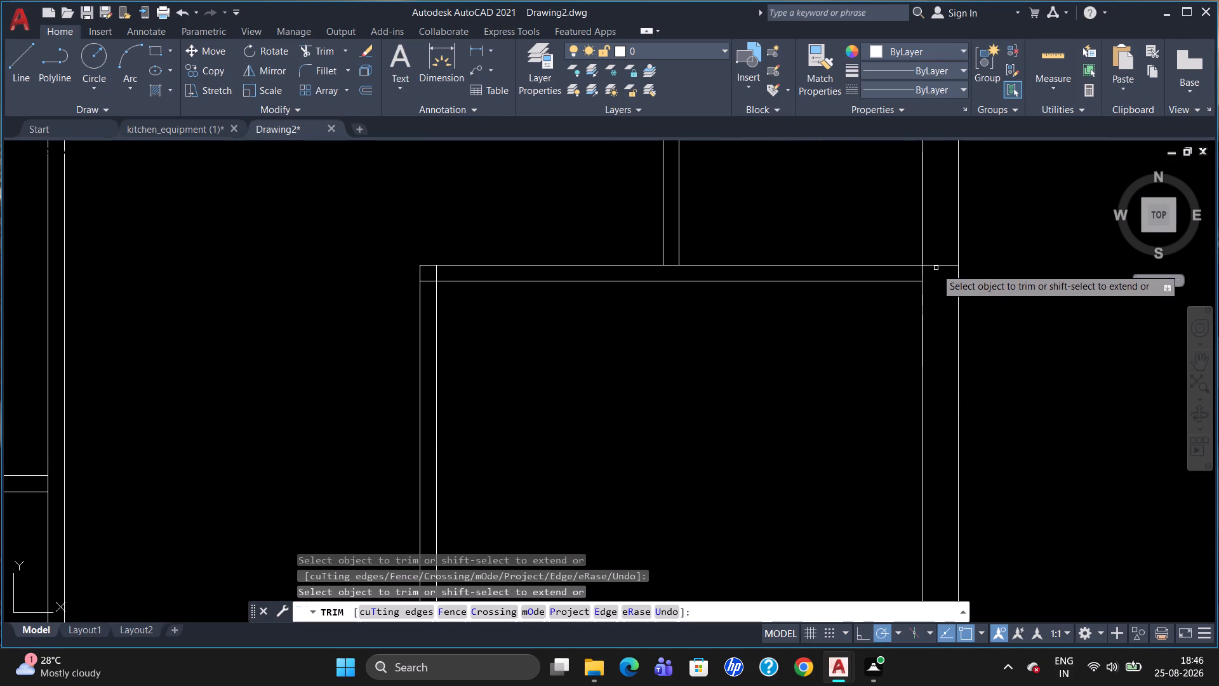
click(936, 267)
click(921, 273)
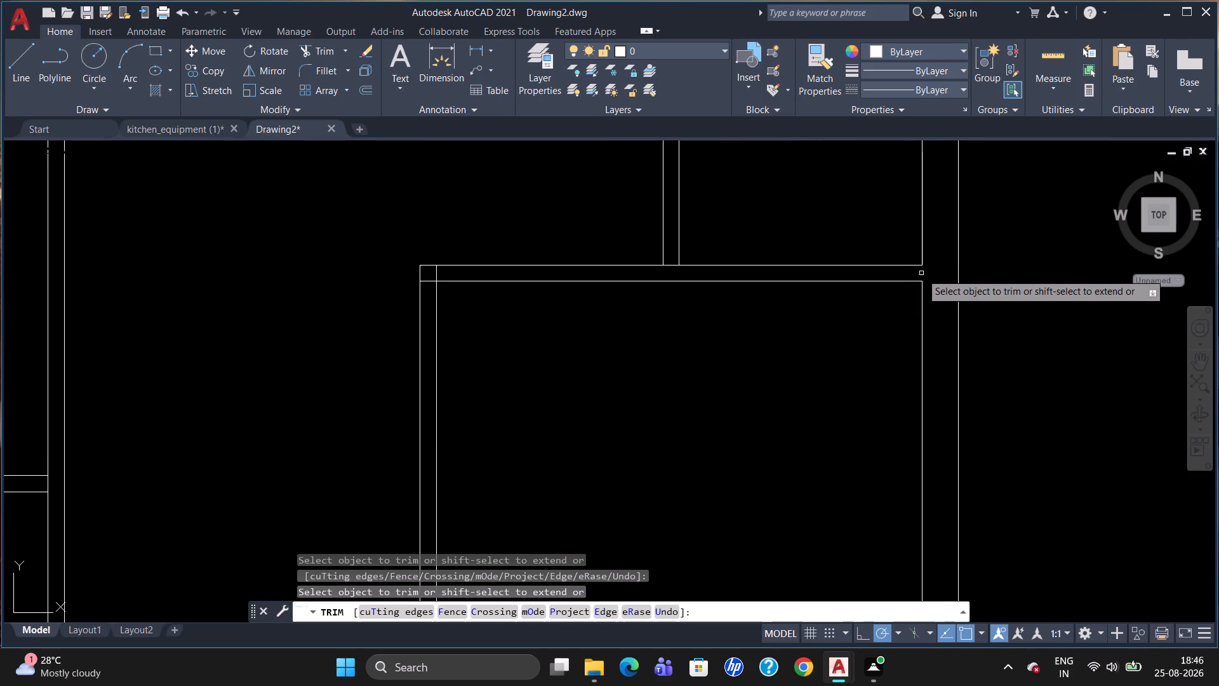
click(671, 264)
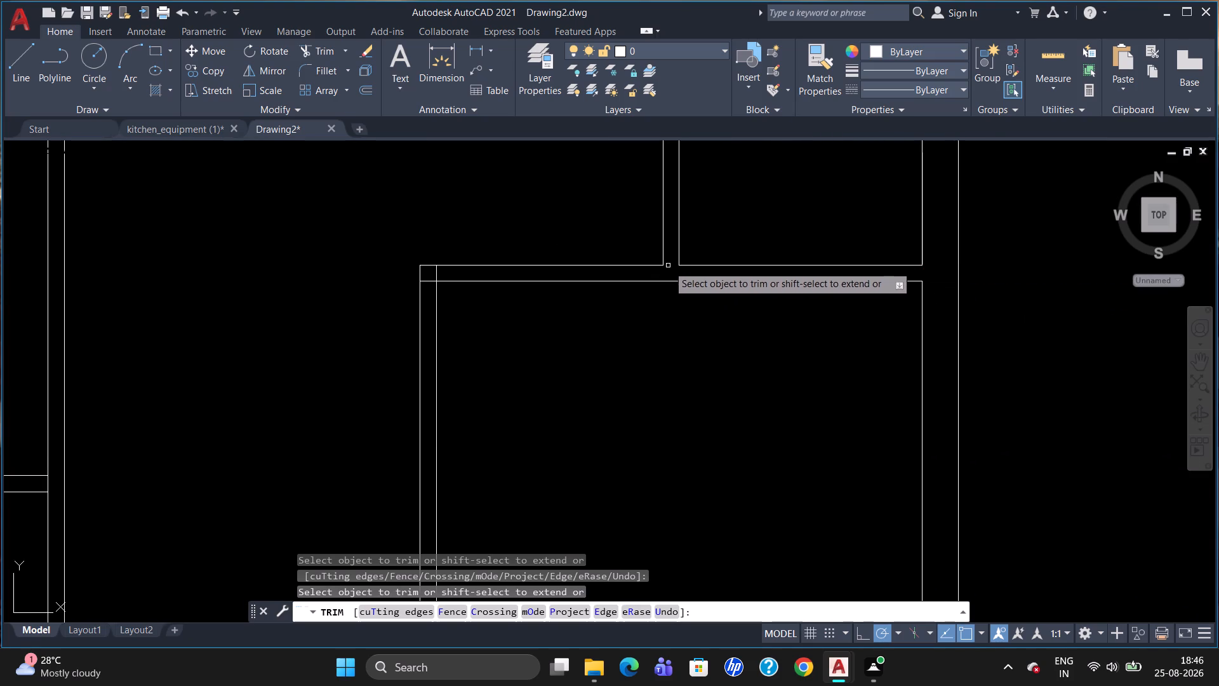
click(436, 274)
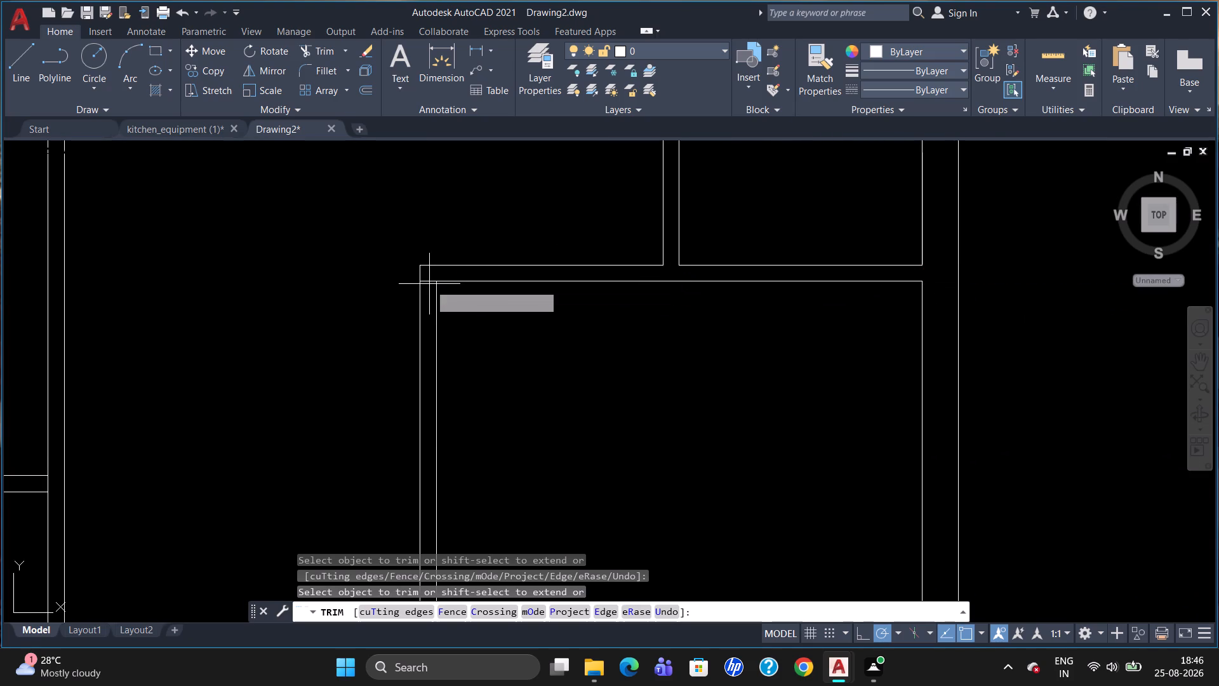
click(429, 284)
double_click(429, 281)
click(428, 280)
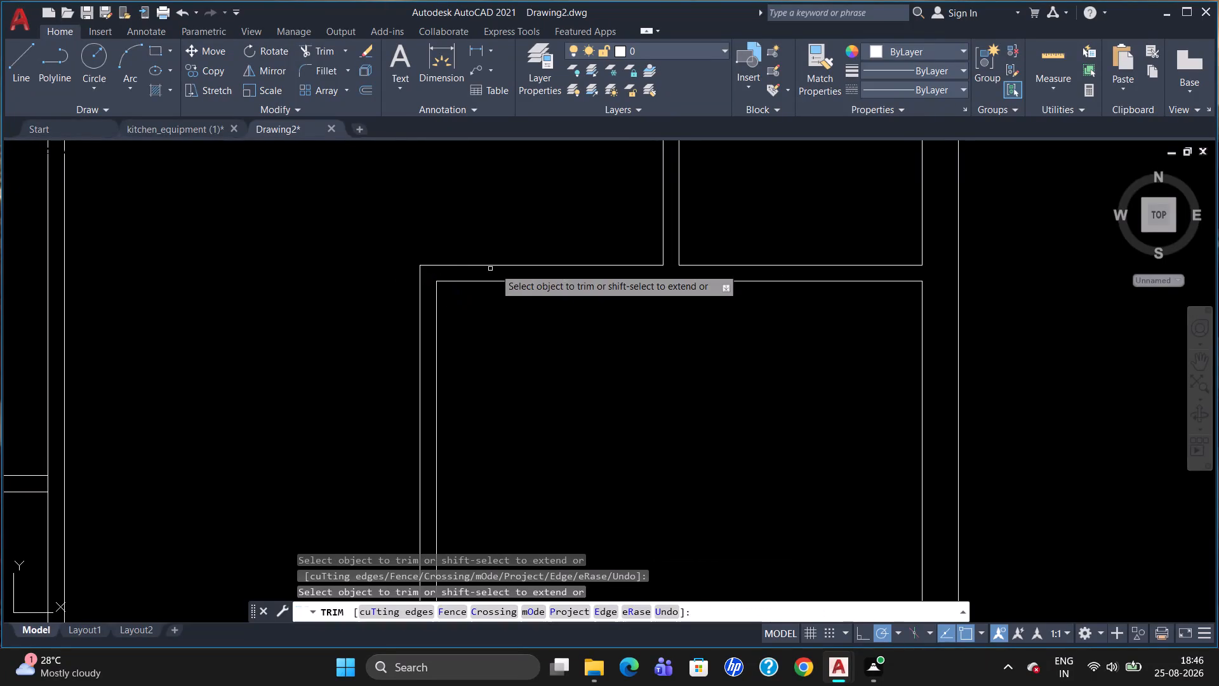
Trim the crossing lines where the partition between the two lower-right rooms meets the vertical partition and the right outer wall.
scroll(598, 270, down, 2)
scroll(541, 415, up, 2)
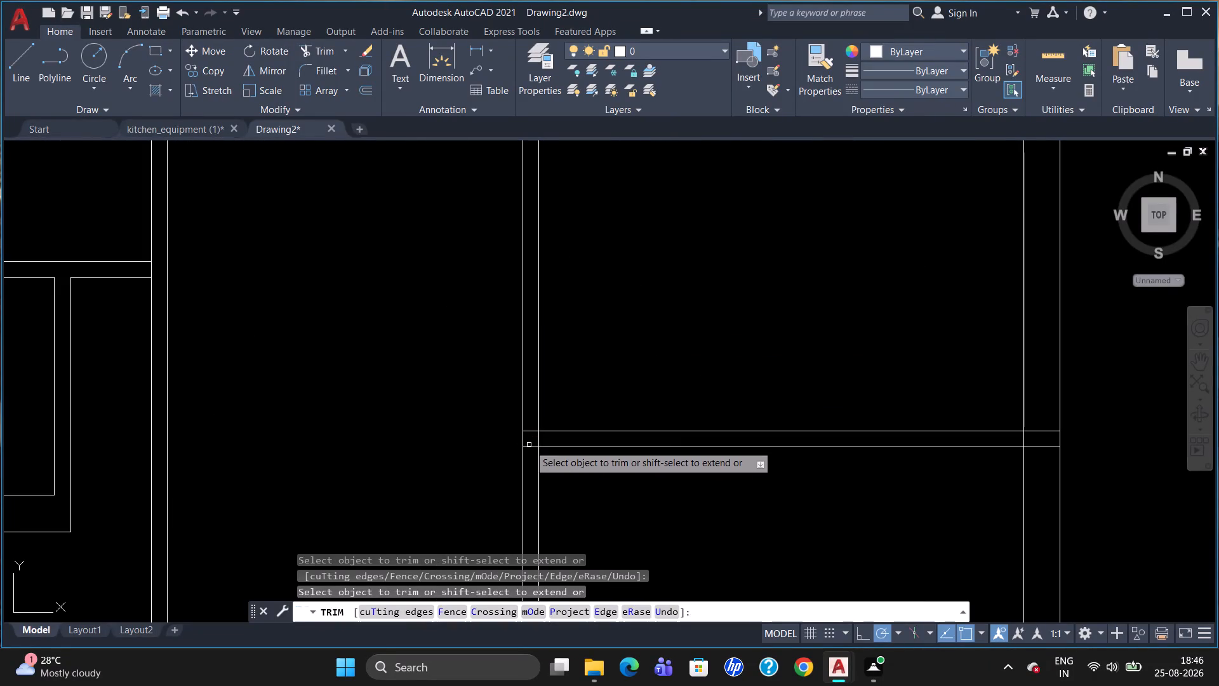
click(529, 448)
click(533, 431)
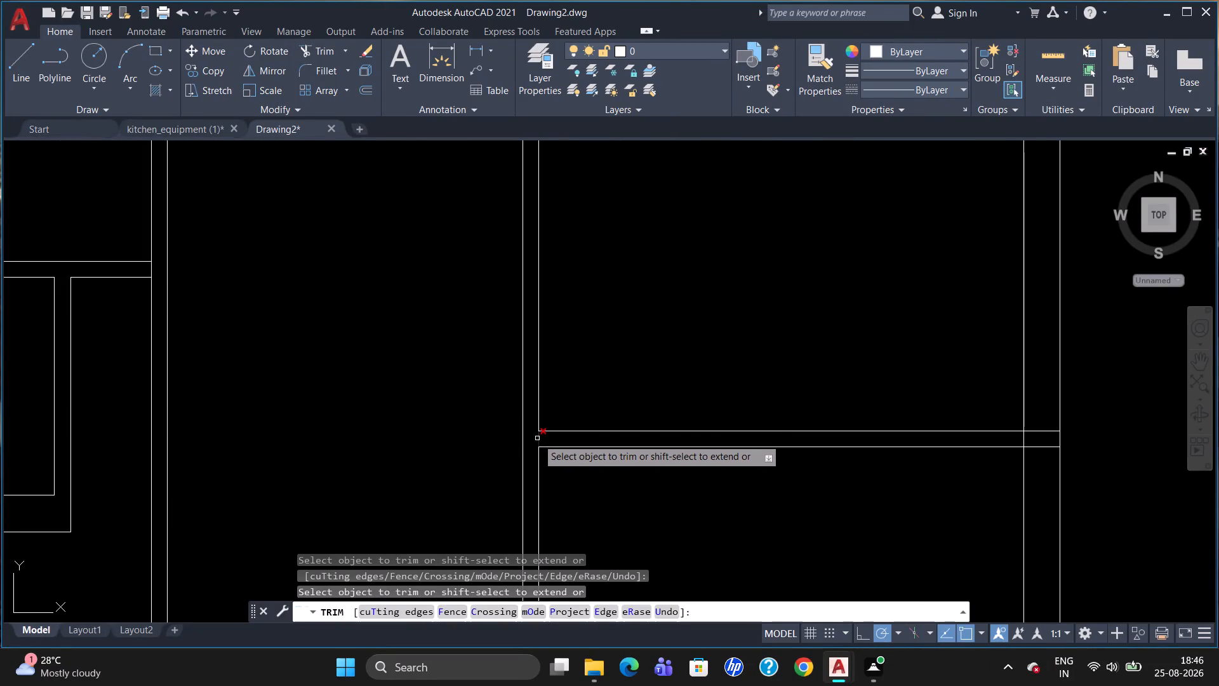
click(538, 438)
click(1030, 430)
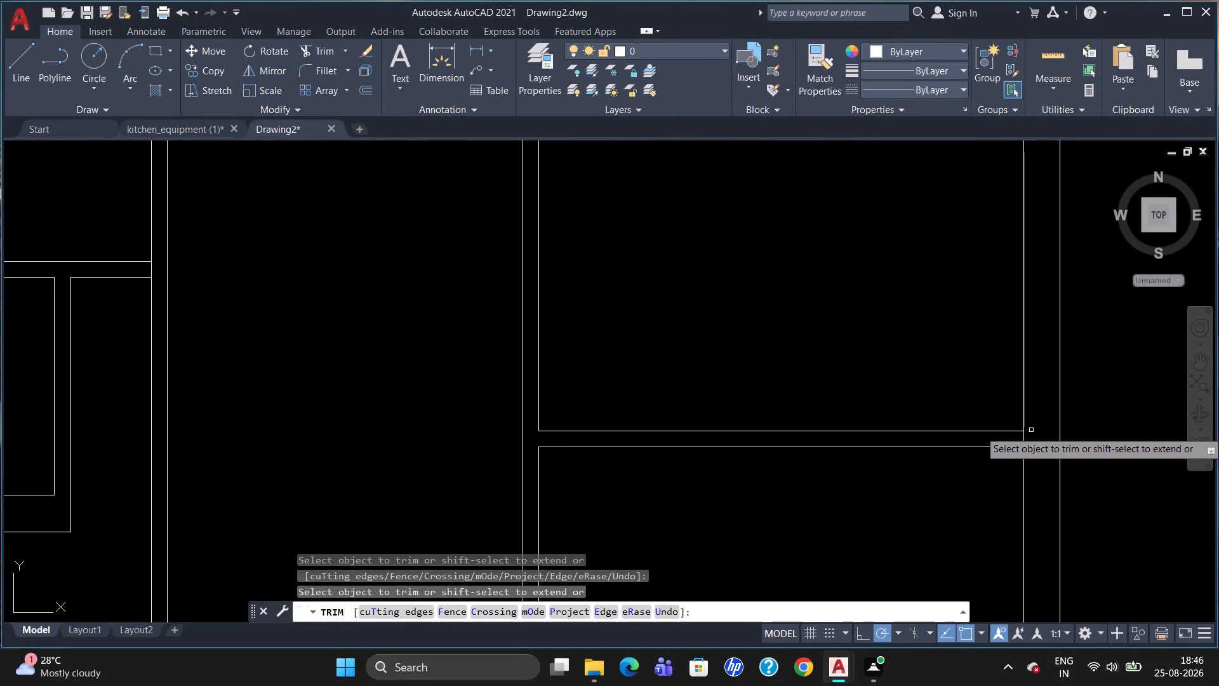
click(1039, 445)
click(1039, 447)
click(1039, 447)
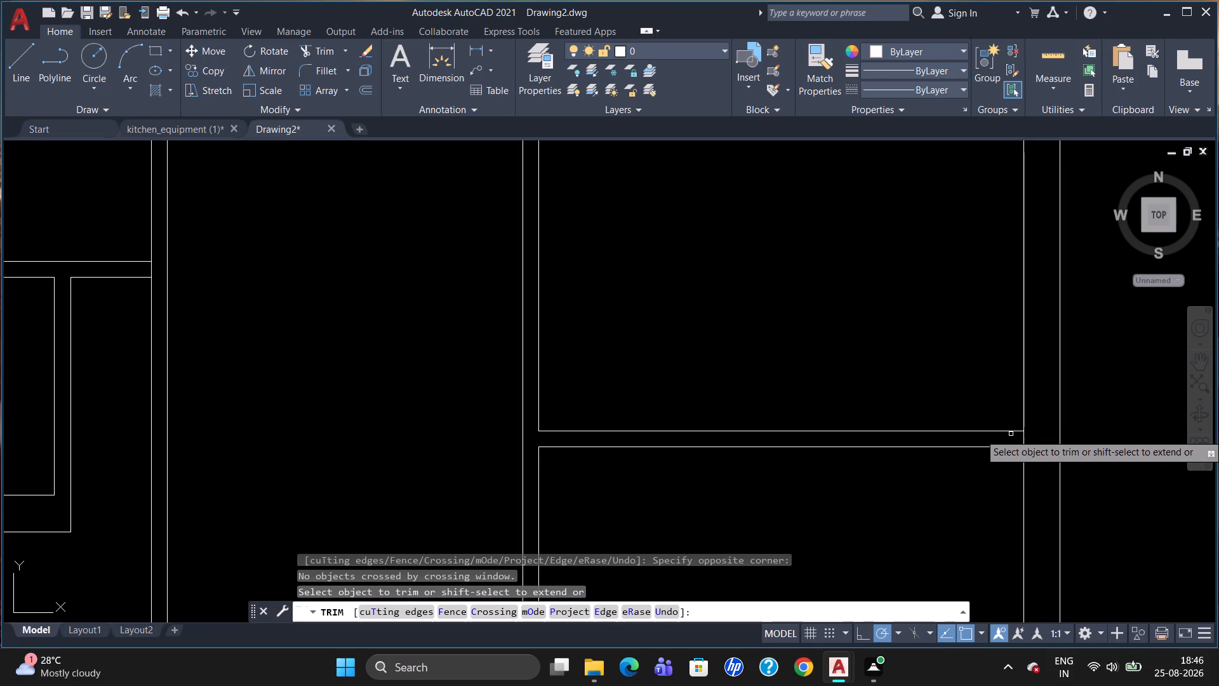
click(1025, 439)
click(1032, 446)
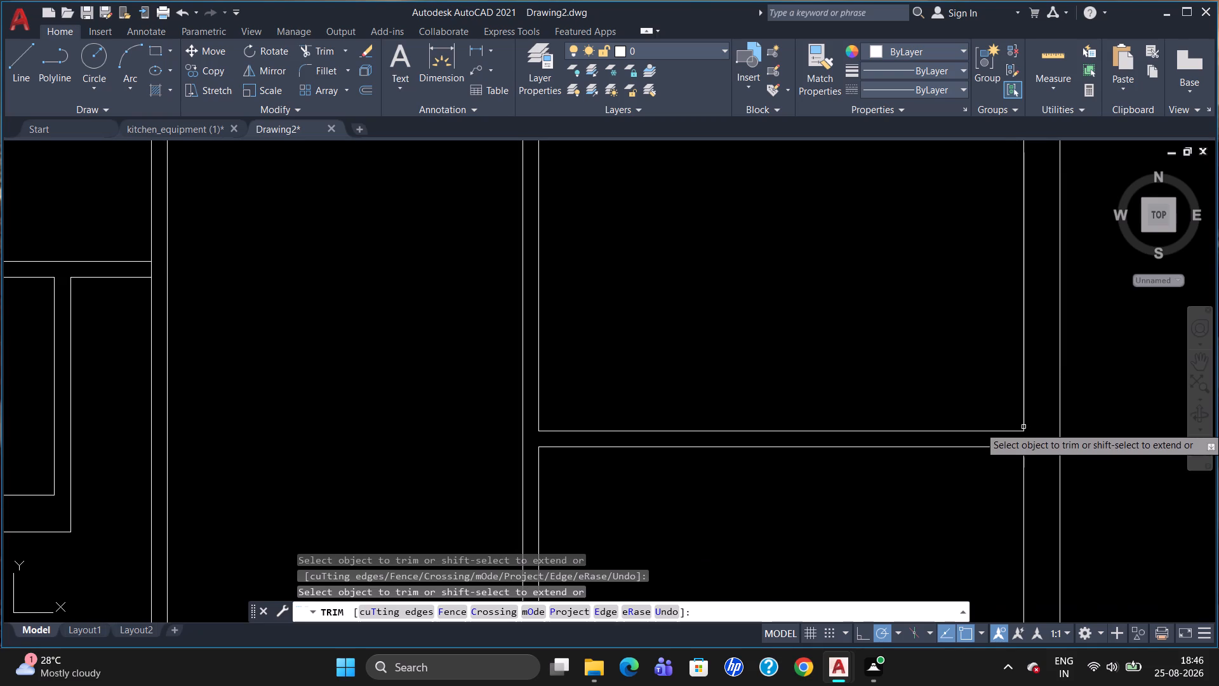
Trim the overlapping lines along the extended bottom section's outer wall, at the vertical partition junction and at its bottom-left corner.
scroll(1010, 372, down, 3)
scroll(1013, 440, up, 2)
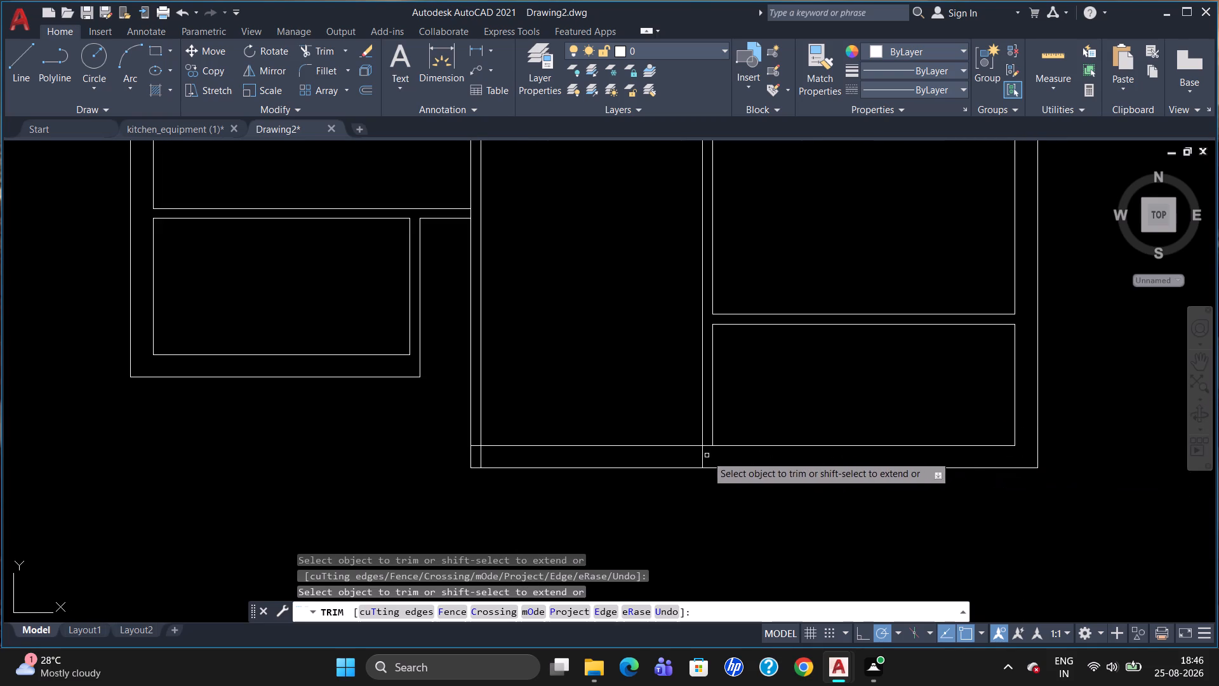
click(707, 445)
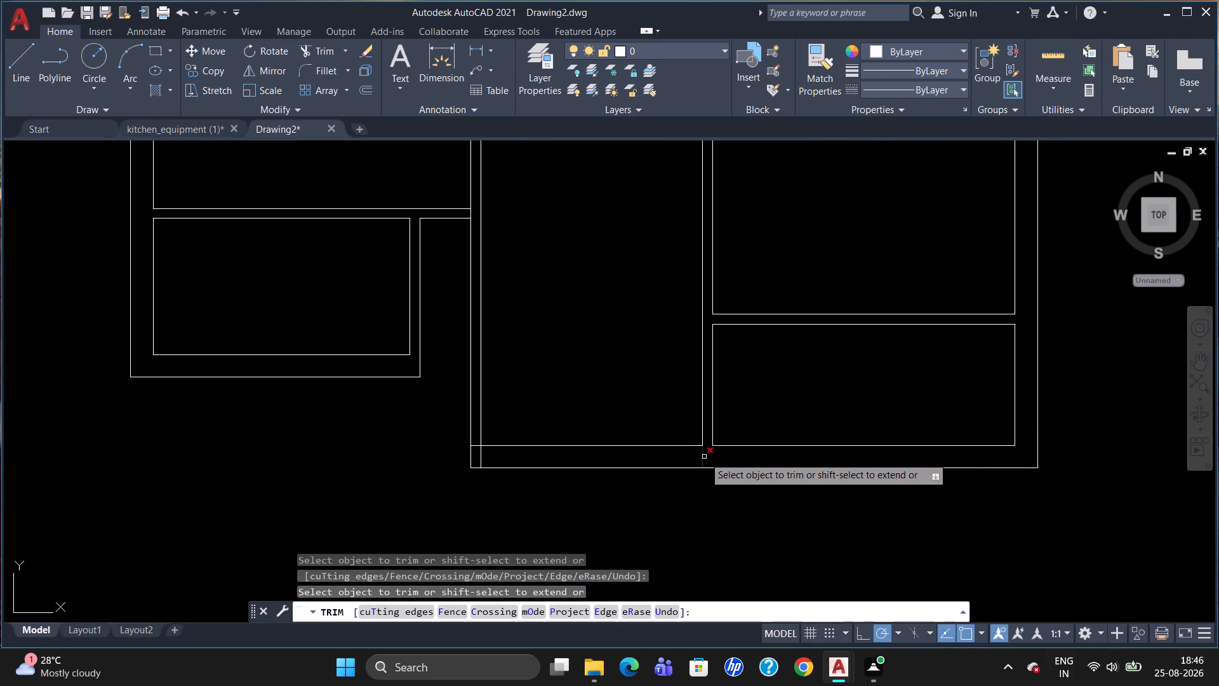
click(704, 457)
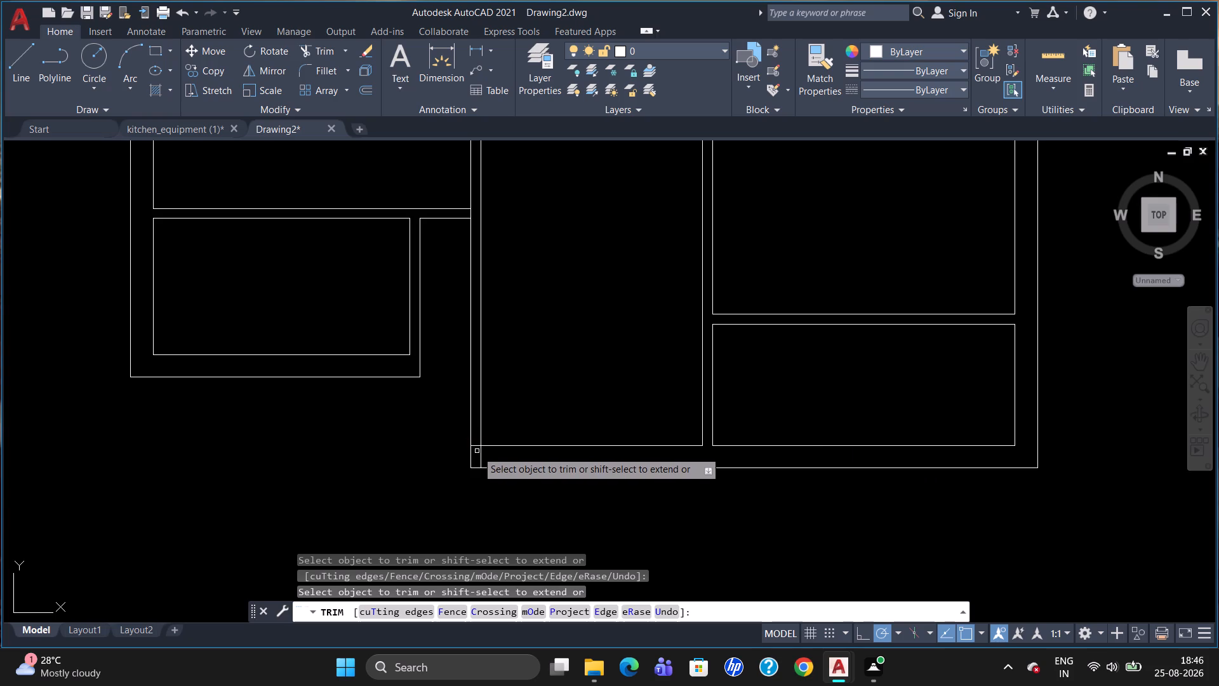
click(483, 457)
click(475, 447)
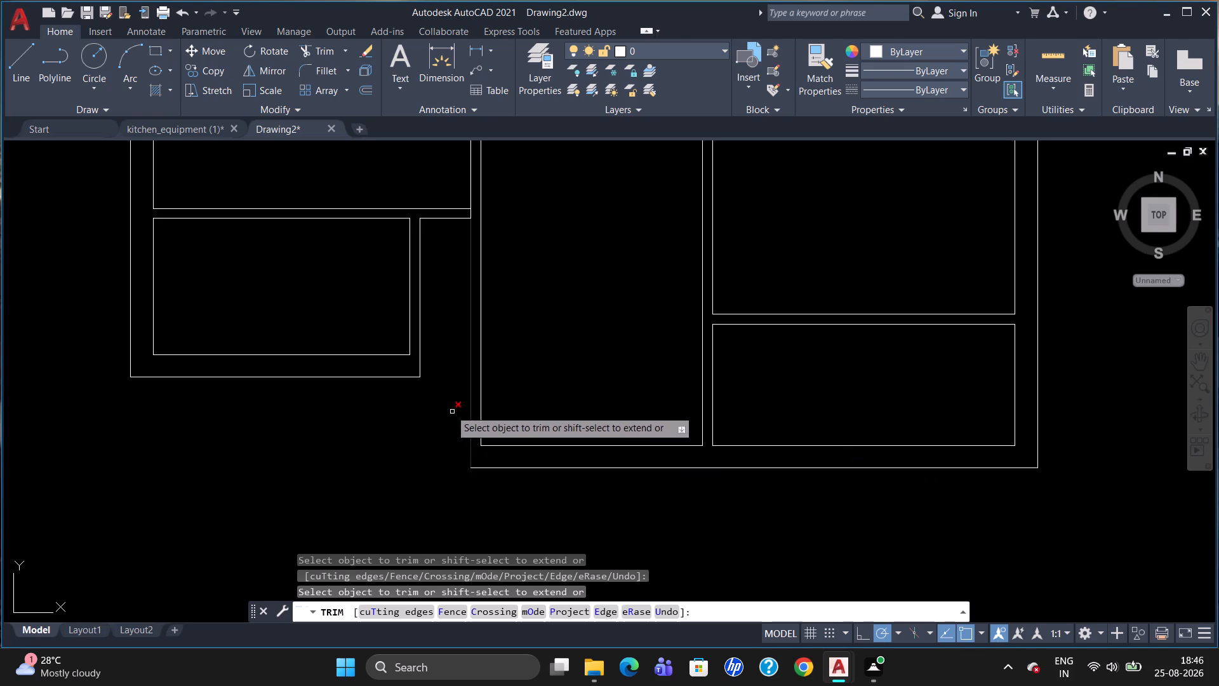
Open the junction of the lower-left rooms' horizontal partition with the long vertical partition by trimming the crossing segment.
scroll(404, 268, down, 2)
scroll(427, 244, up, 2)
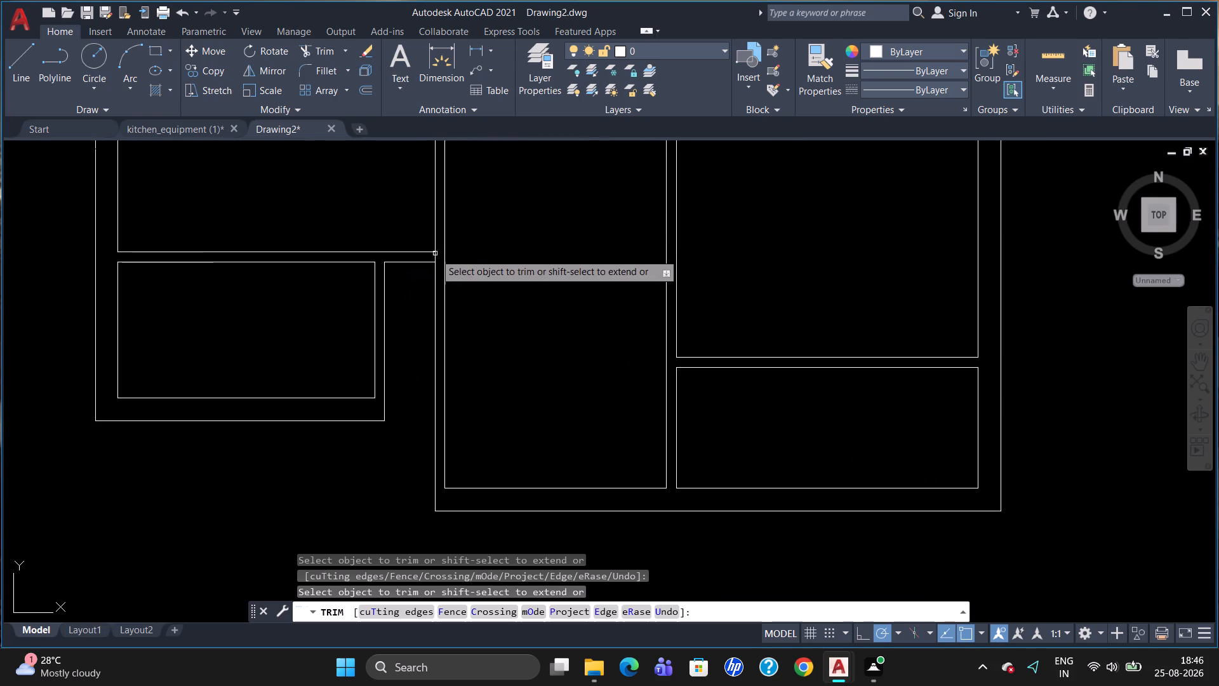
click(436, 257)
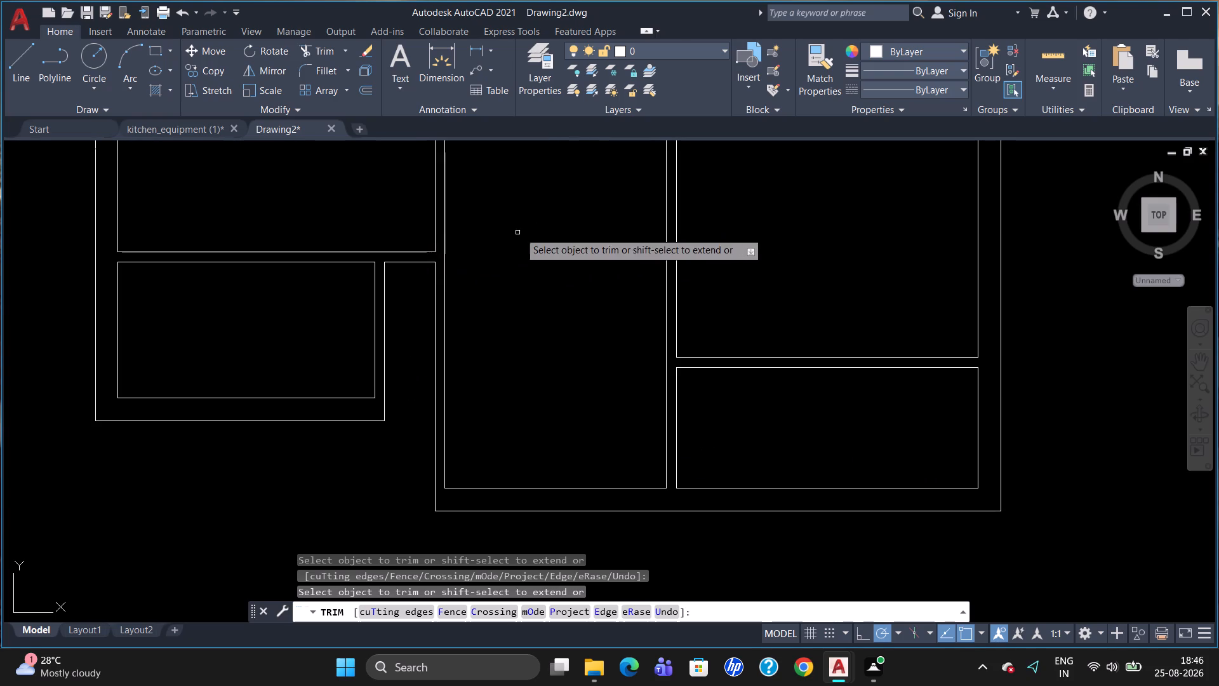
Trim the left outer wall's inner line where it crosses the bottom partition of the small room below the upper-left room.
scroll(547, 225, down, 3)
scroll(521, 171, up, 3)
scroll(632, 248, down, 3)
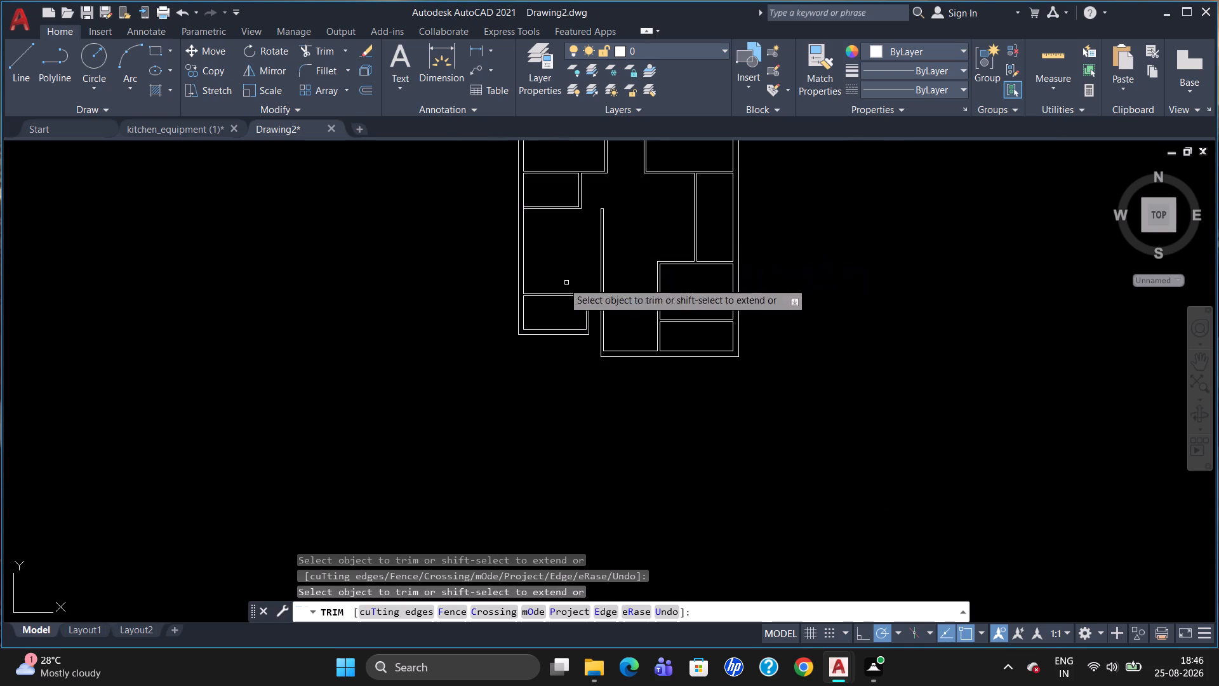
scroll(531, 191, up, 3)
scroll(636, 278, down, 3)
scroll(620, 232, up, 2)
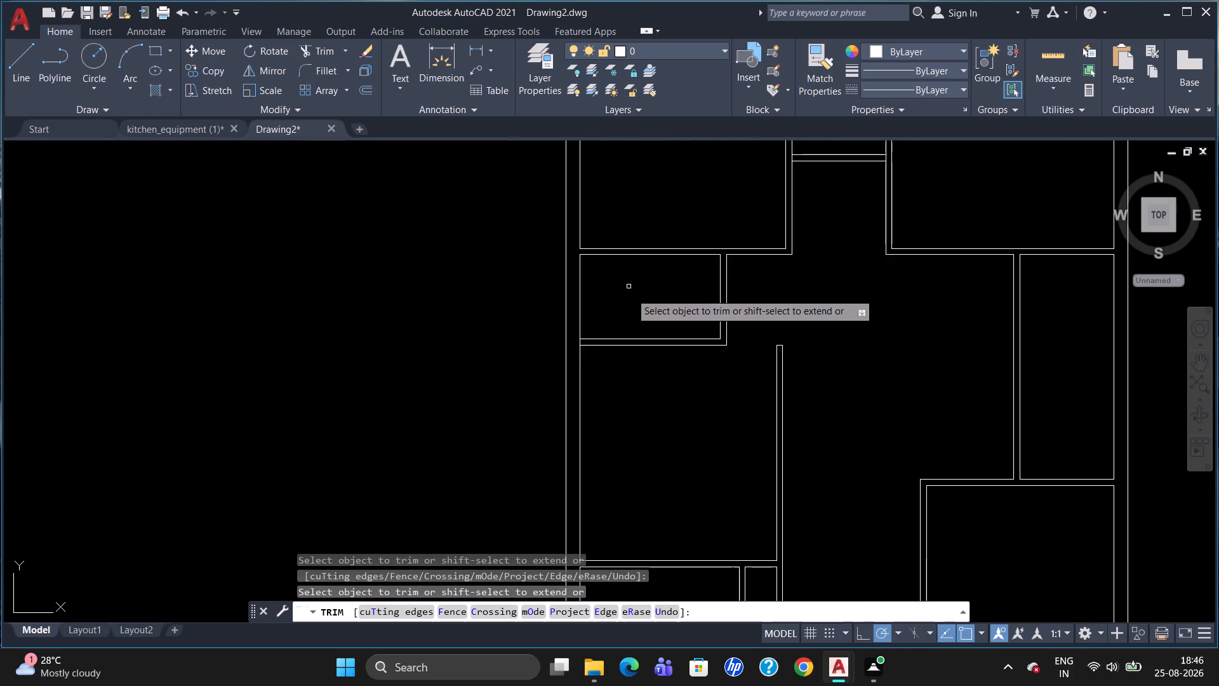
scroll(589, 354, up, 2)
click(563, 325)
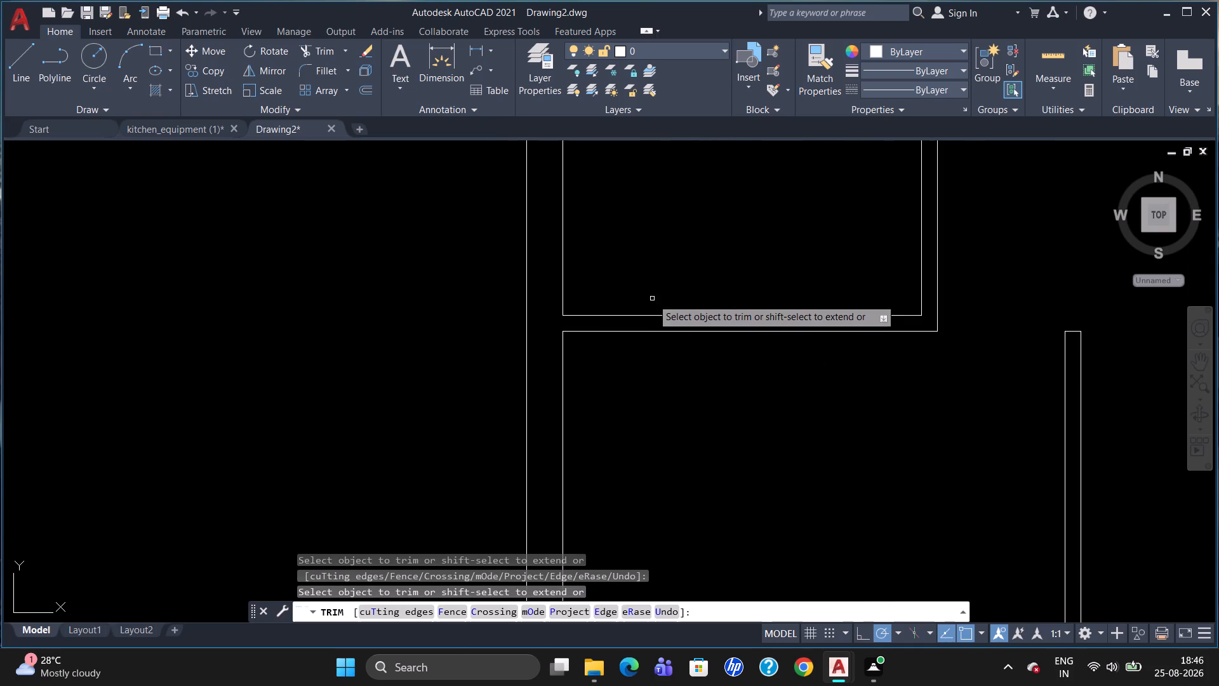
Trim the vertical partition lines at both ends of the short horizontal partition below the top middle room.
scroll(653, 302, down, 3)
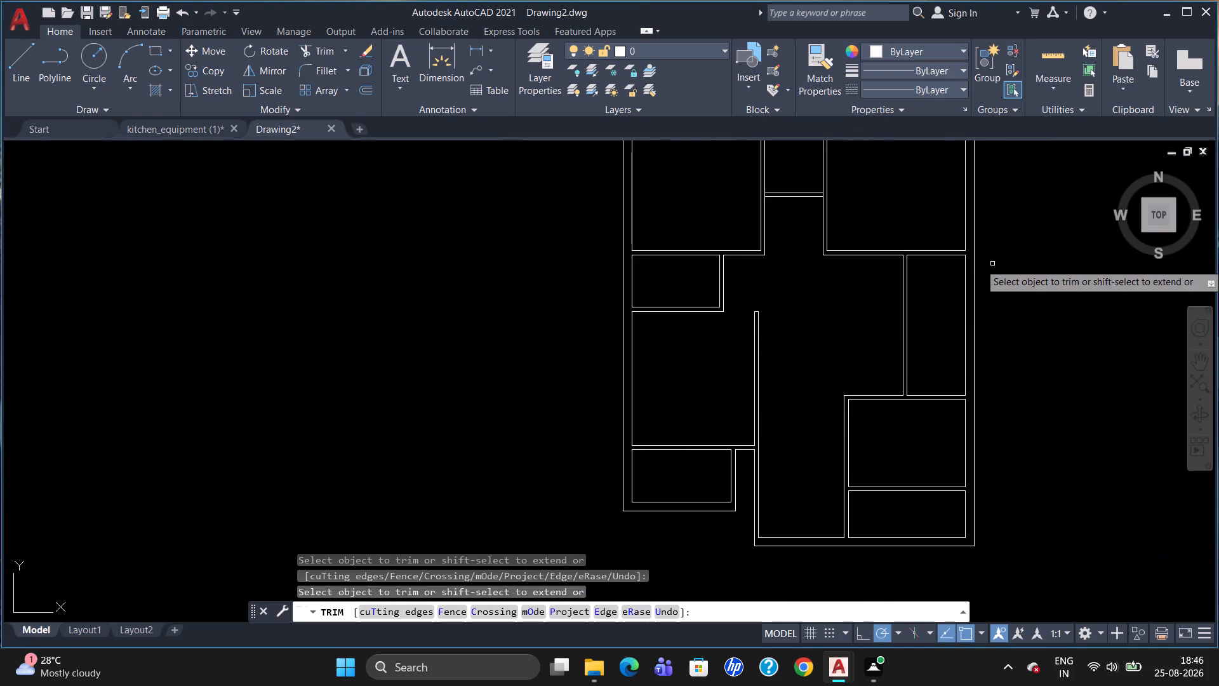
scroll(971, 273, down, 1)
scroll(948, 211, up, 2)
scroll(945, 220, down, 2)
scroll(910, 203, up, 3)
click(779, 318)
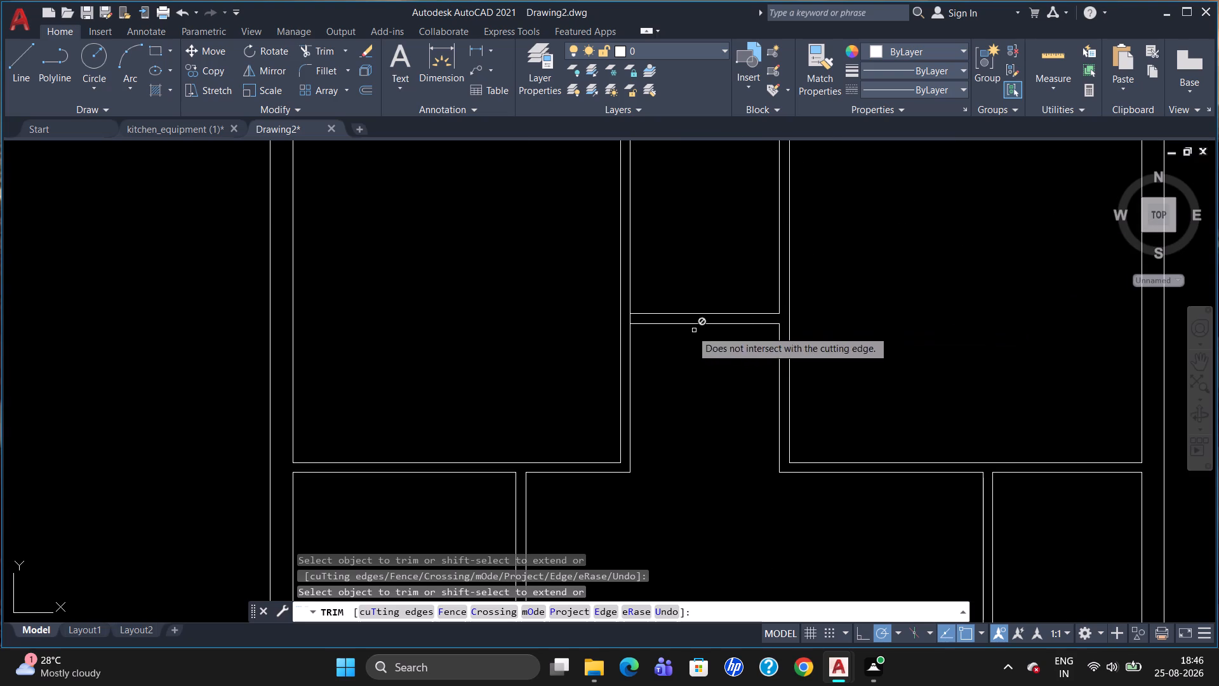
click(632, 320)
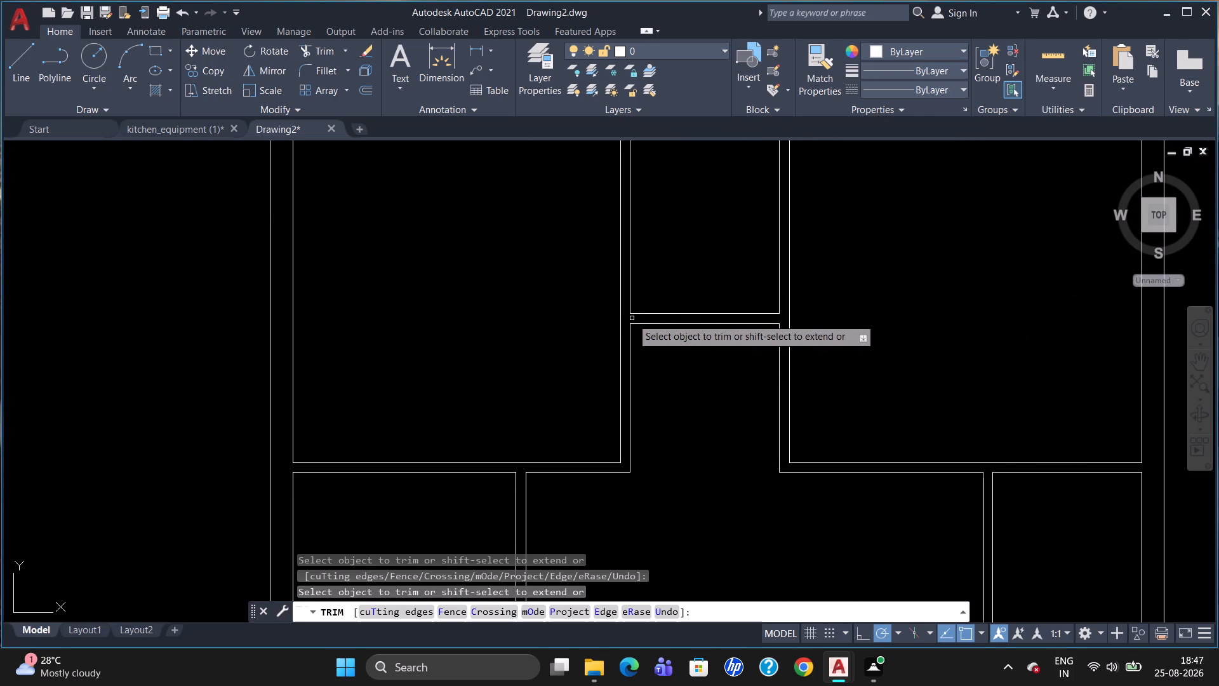
key(Escape)
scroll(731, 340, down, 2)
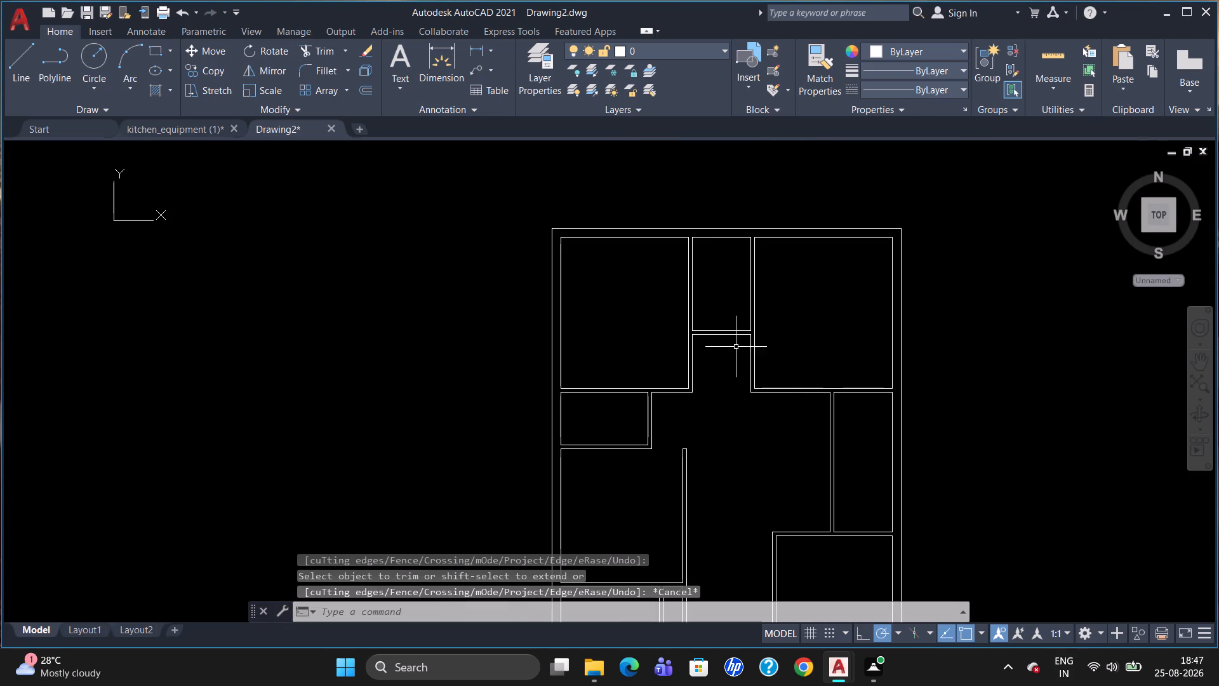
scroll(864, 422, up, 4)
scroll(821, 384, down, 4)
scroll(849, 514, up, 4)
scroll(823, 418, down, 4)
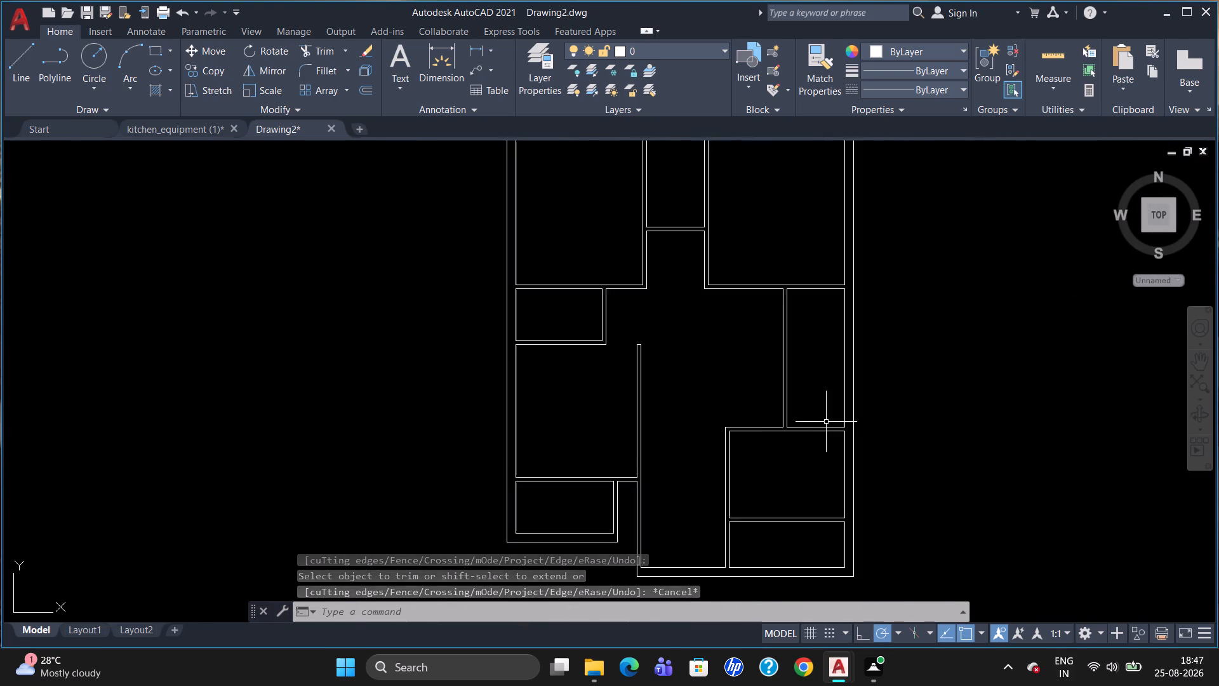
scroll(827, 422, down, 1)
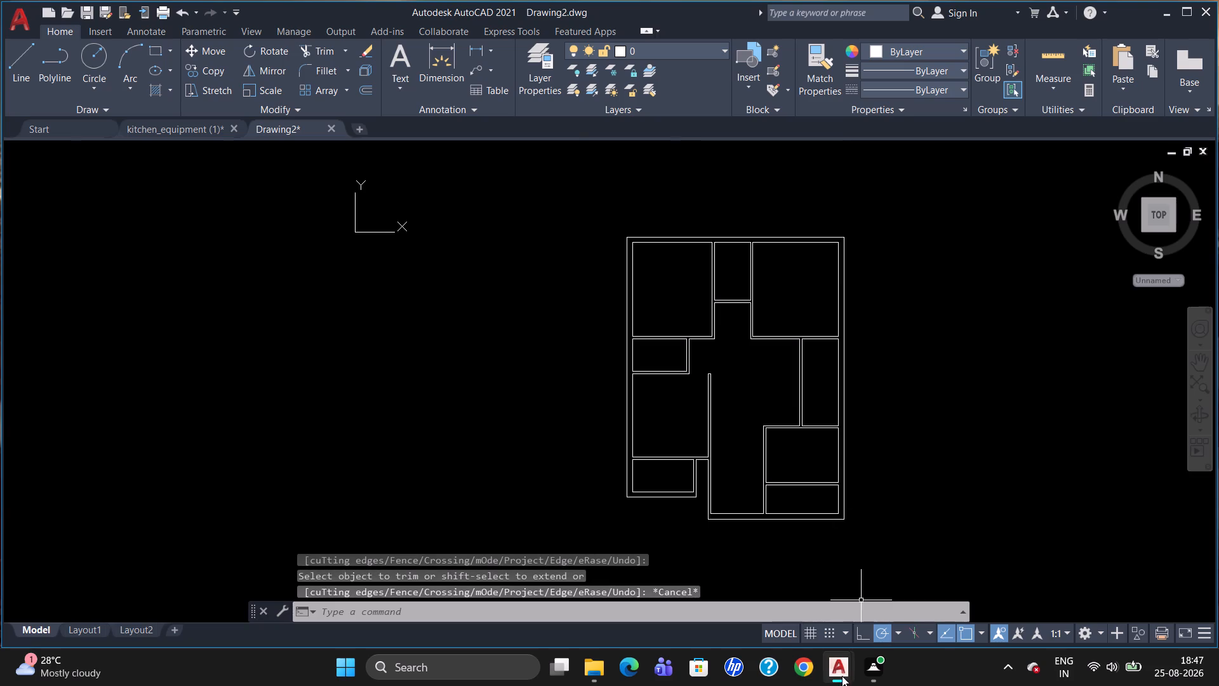
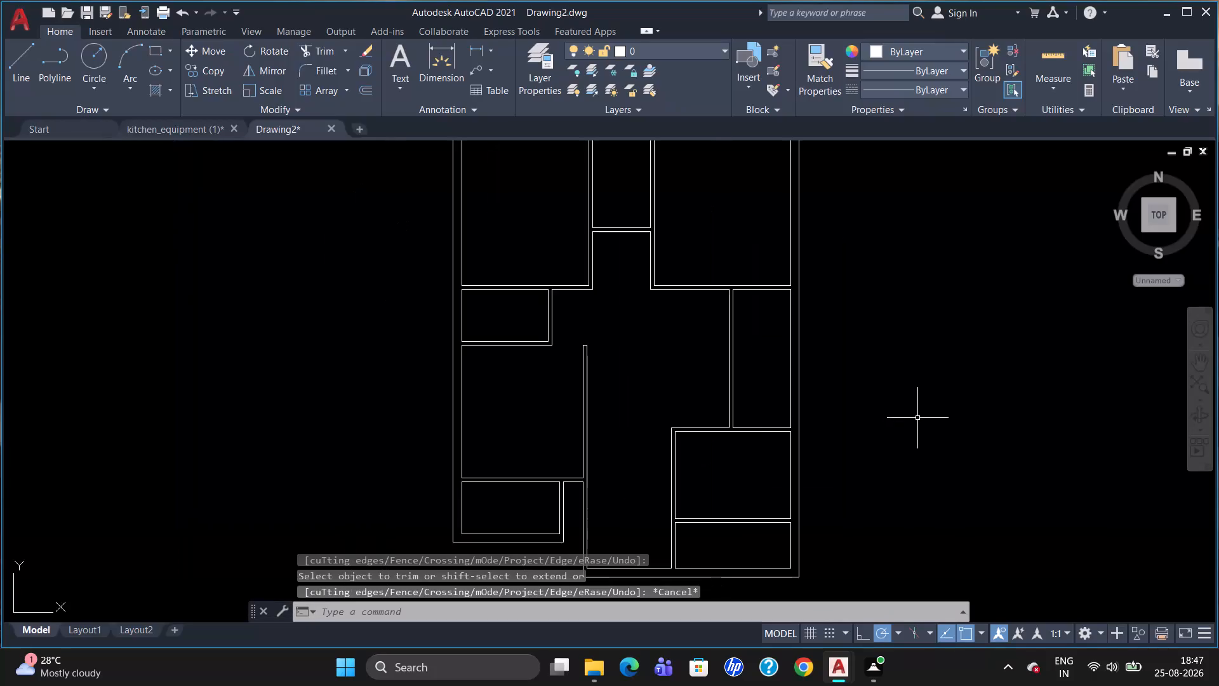
Examine the trimmed walls and partition junctions across the whole floor plan.
scroll(917, 418, down, 1)
scroll(814, 520, up, 1)
scroll(908, 497, down, 1)
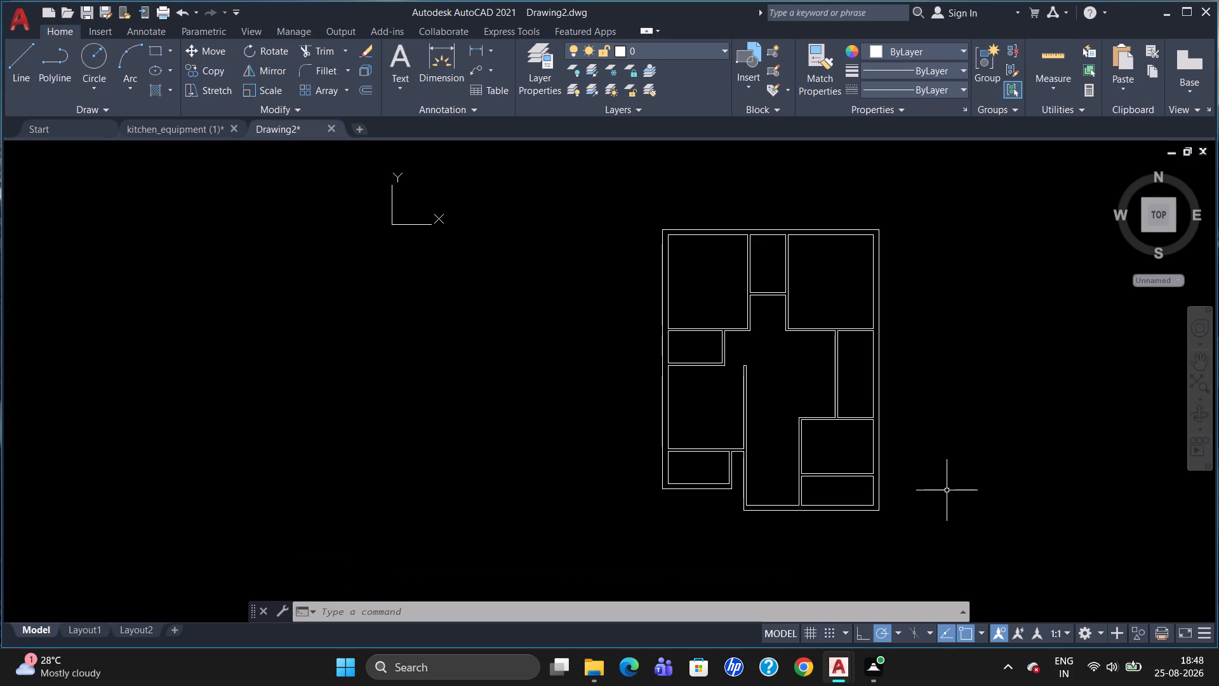
scroll(839, 285, up, 2)
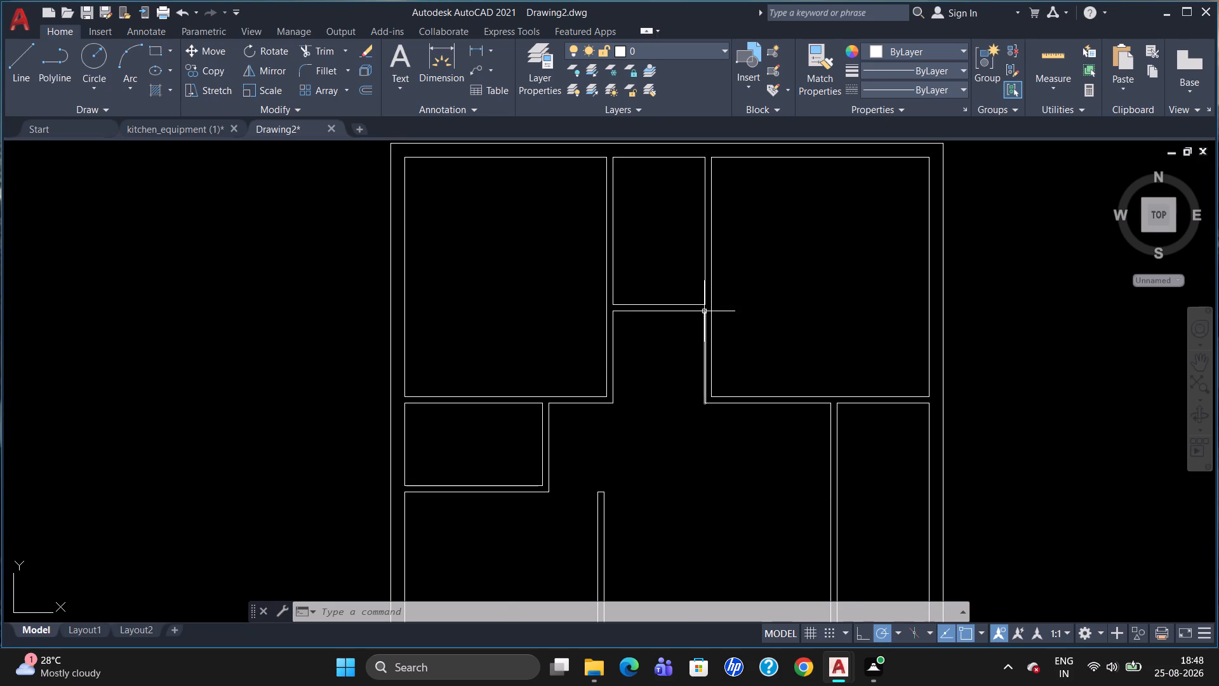
scroll(702, 309, down, 1)
scroll(531, 361, up, 2)
scroll(768, 215, down, 3)
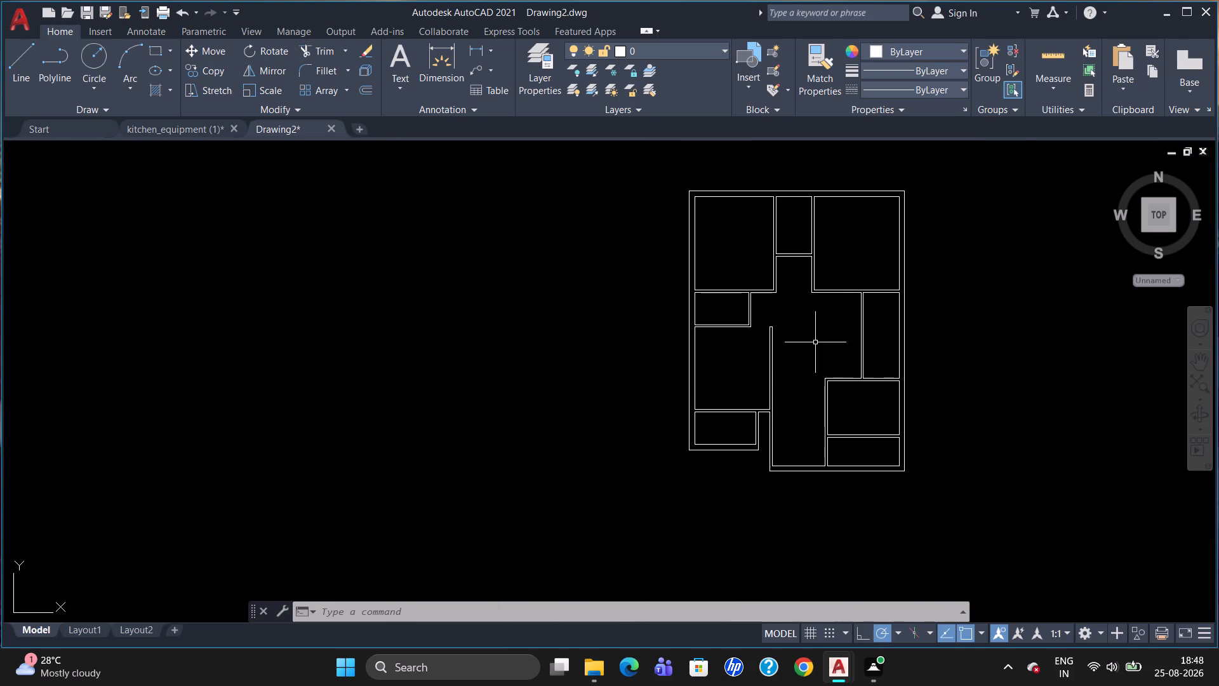
scroll(818, 335, up, 2)
scroll(802, 339, down, 2)
scroll(568, 311, up, 1)
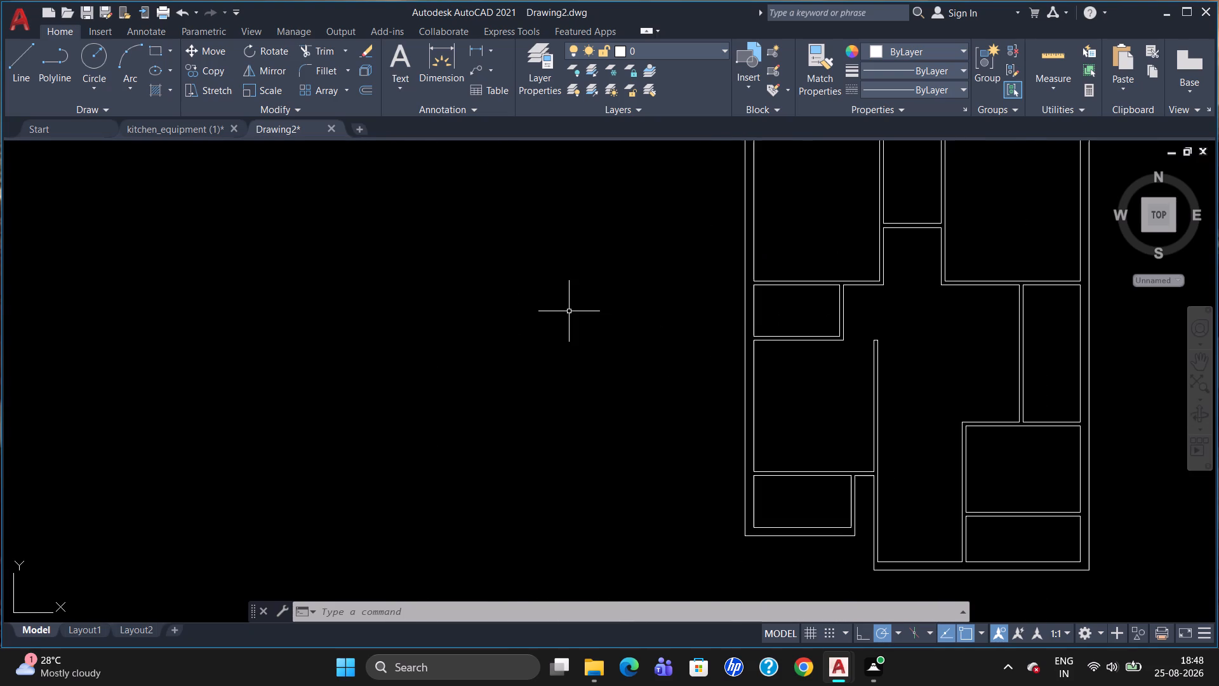
scroll(569, 311, down, 1)
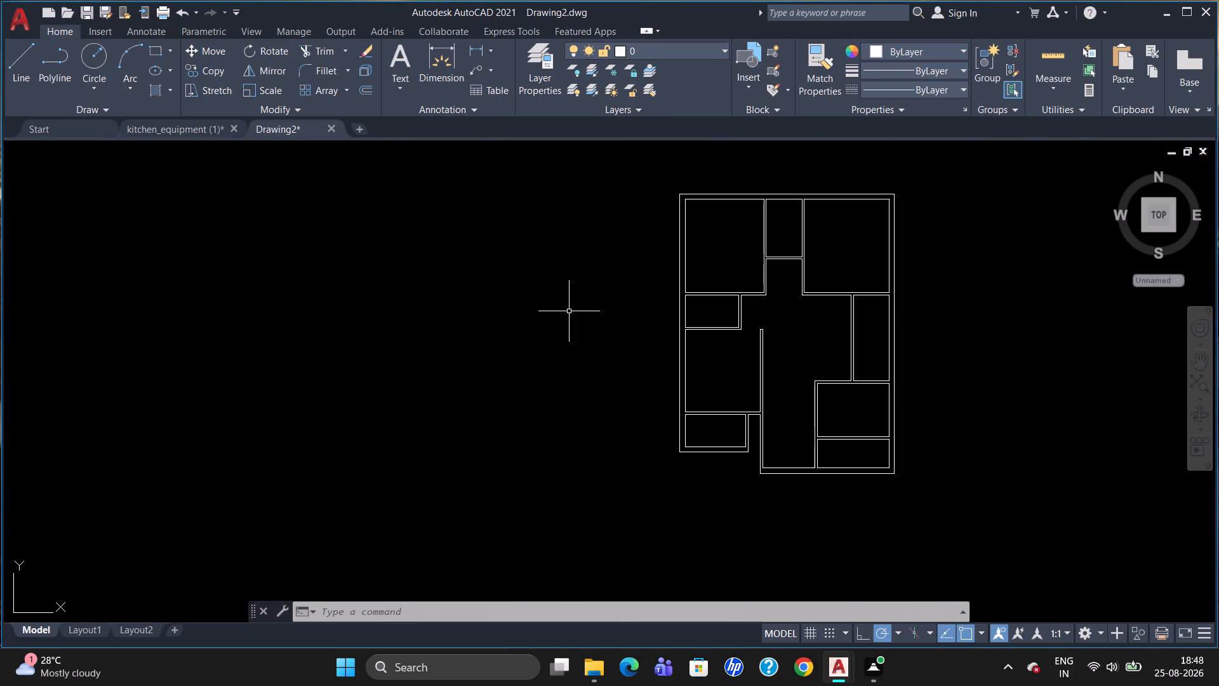
Insert the Door - Imperial block from the architectural samples into the empty space left of the floor plan.
key(ctrl+3)
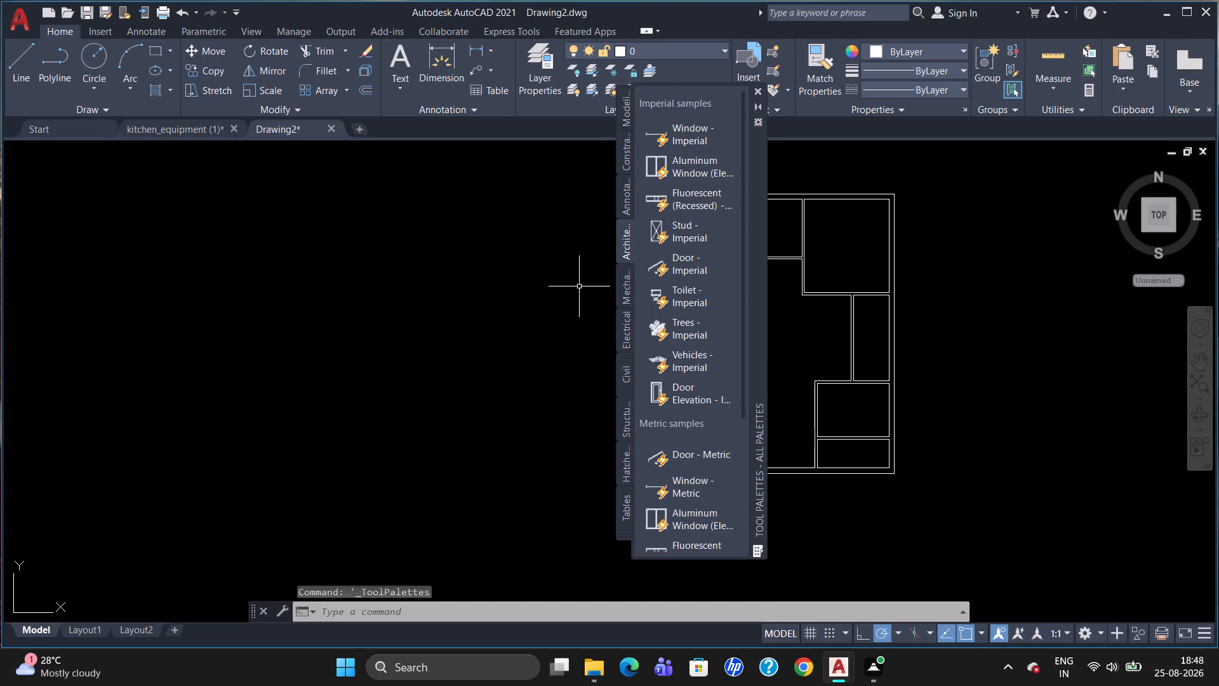
drag(689, 262, 389, 309)
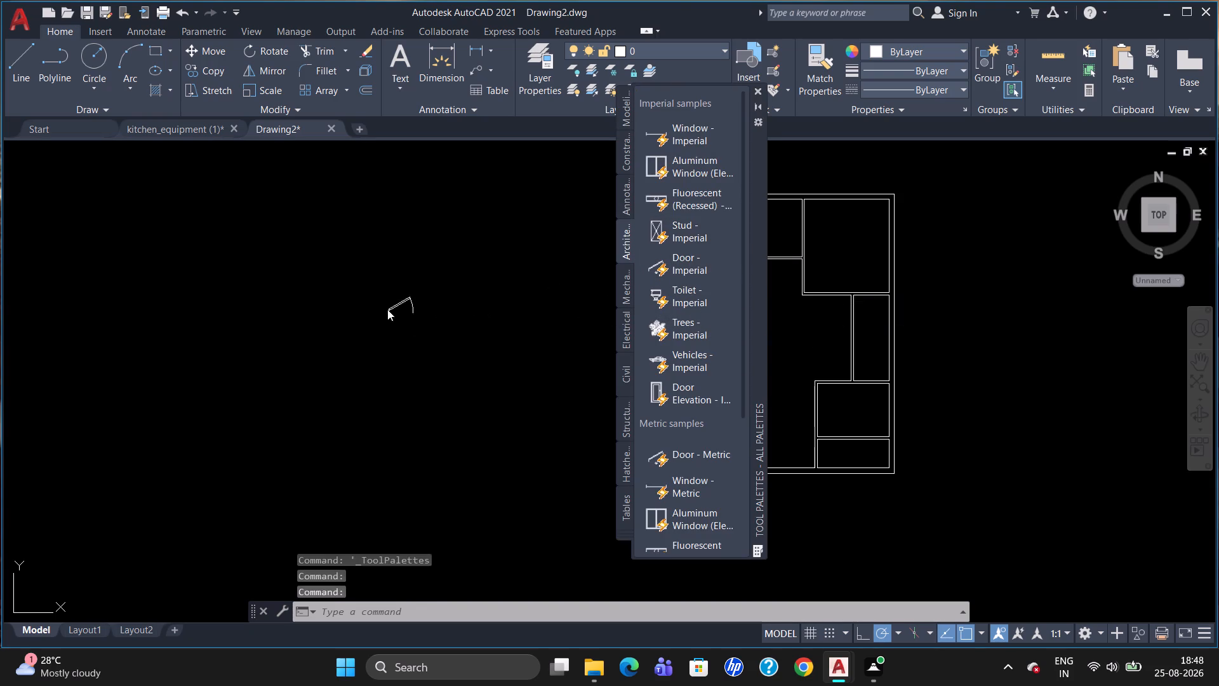
click(760, 86)
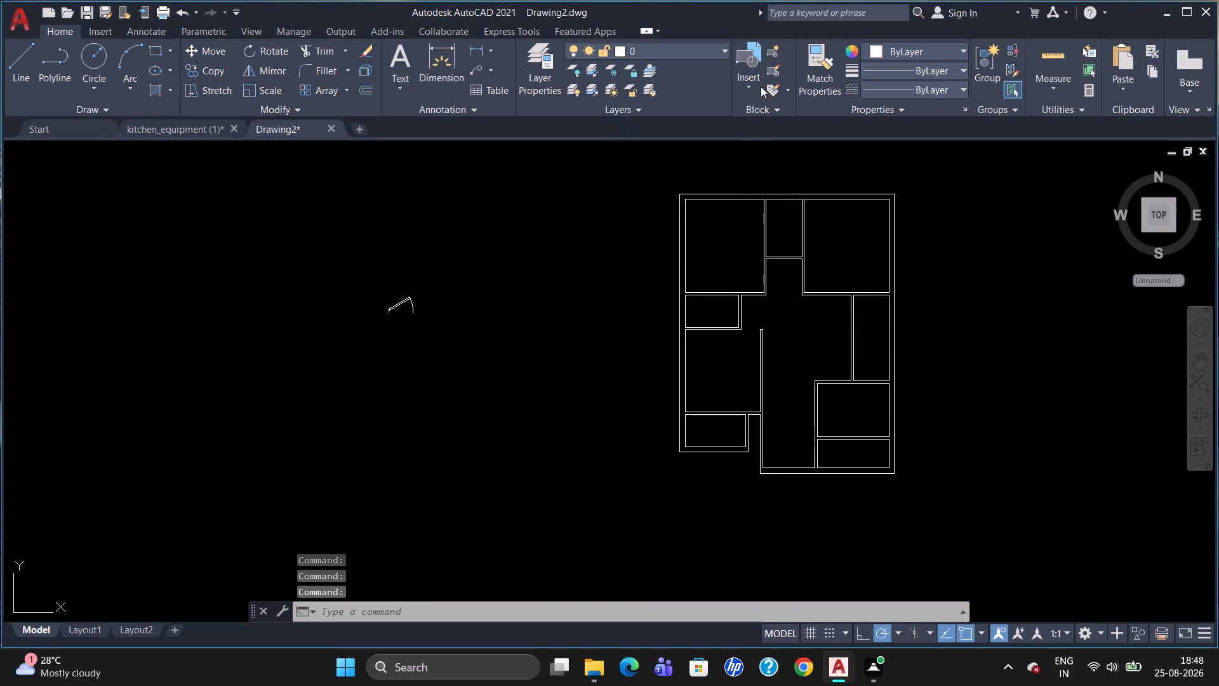
Change the door block's opening angle so its leaf stands perpendicular to the opening with a quarter-circle swing.
click(389, 309)
scroll(399, 304, up, 2)
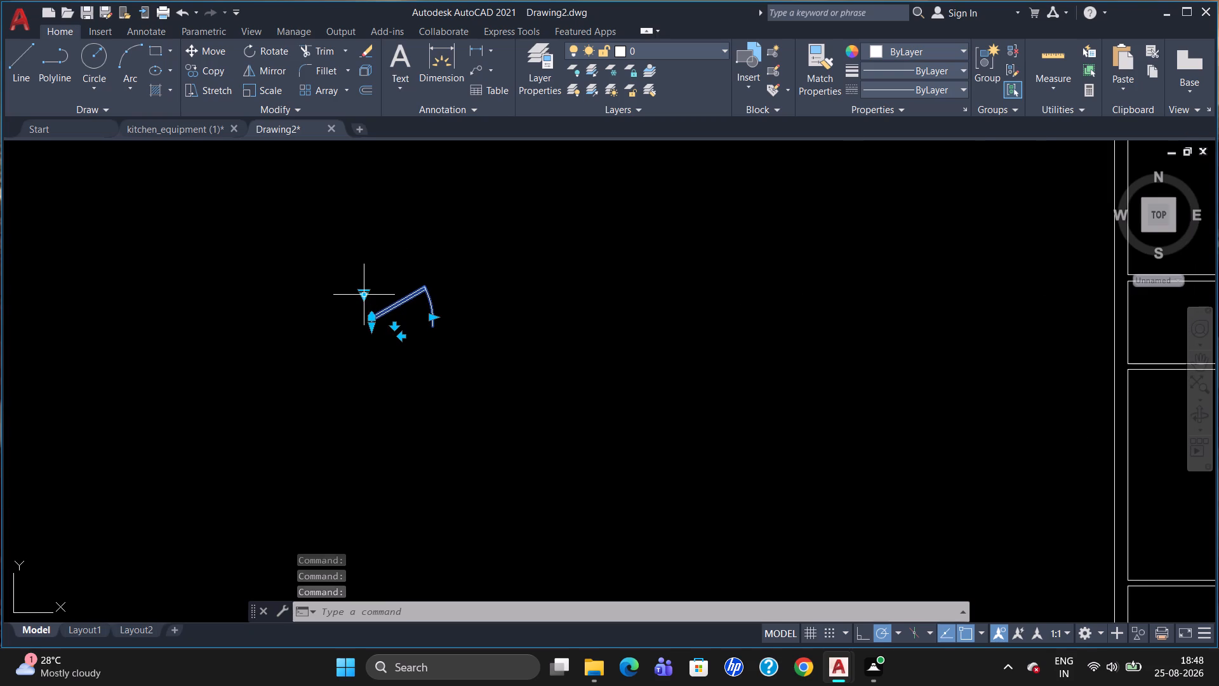
click(364, 293)
click(385, 354)
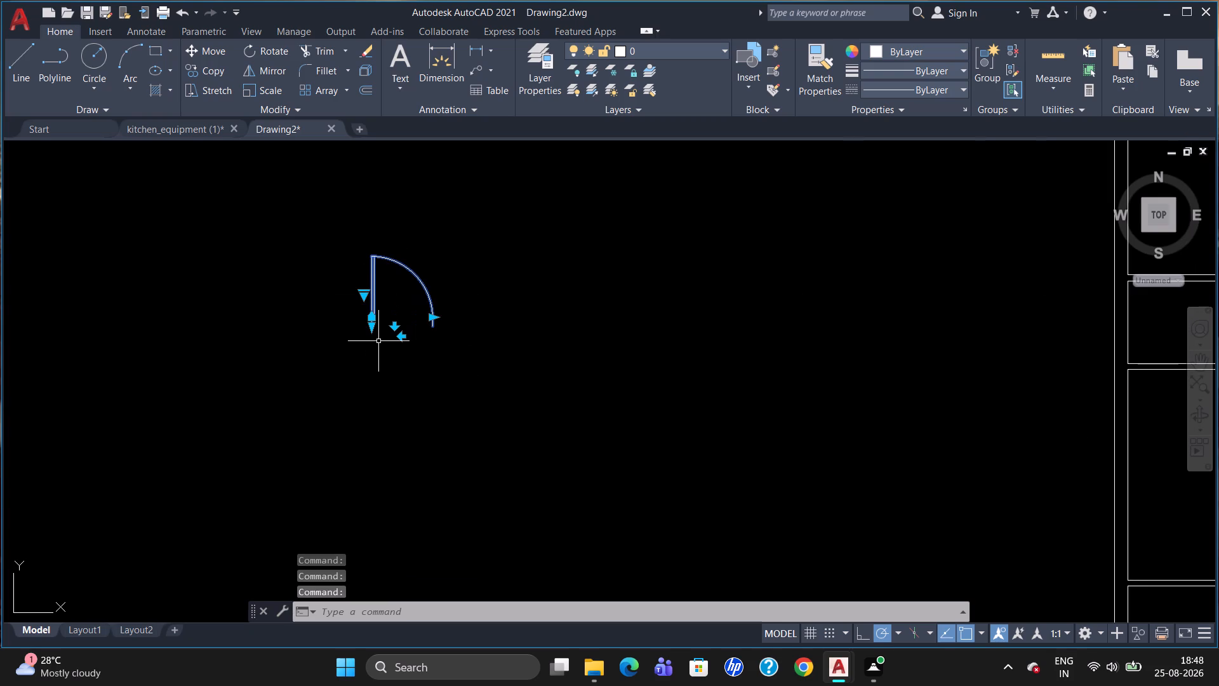
scroll(575, 294, down, 3)
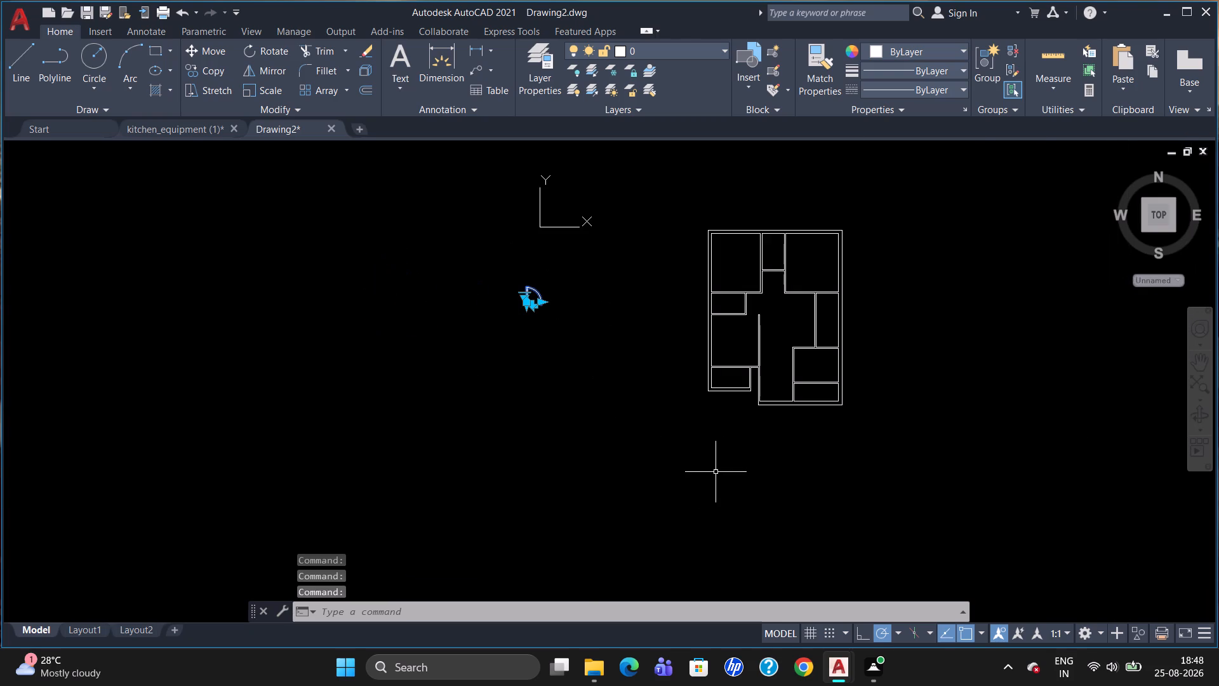
scroll(848, 460, up, 1)
scroll(724, 379, up, 1)
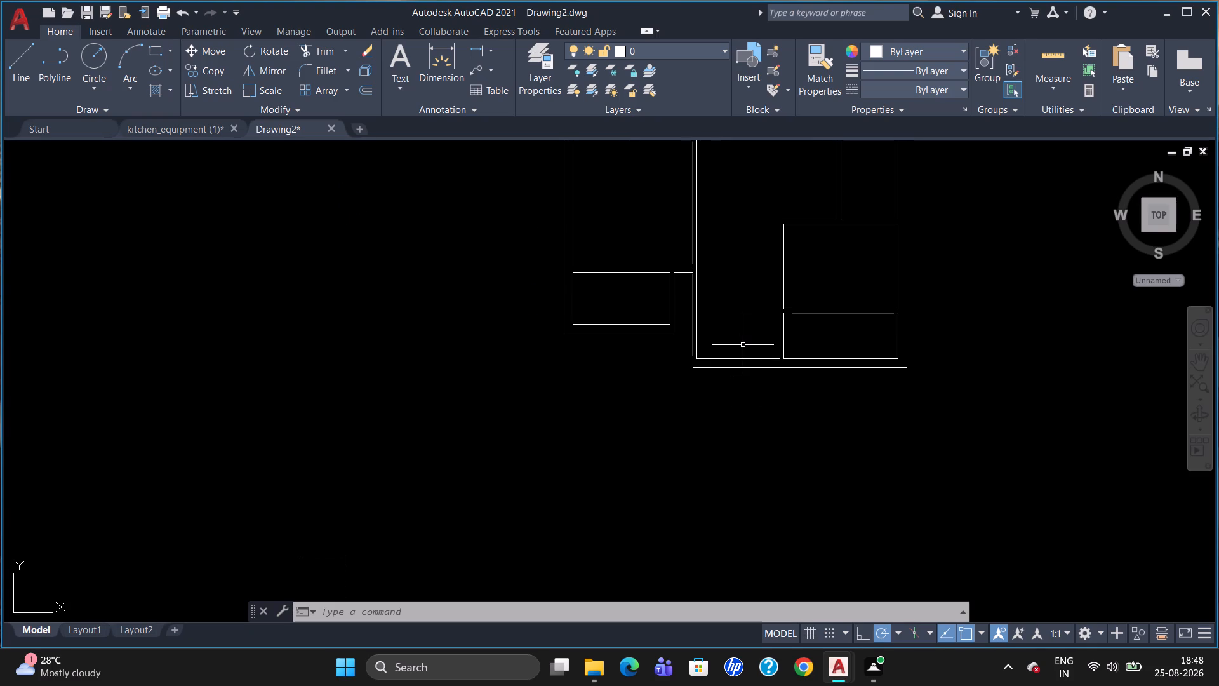
scroll(742, 345, up, 1)
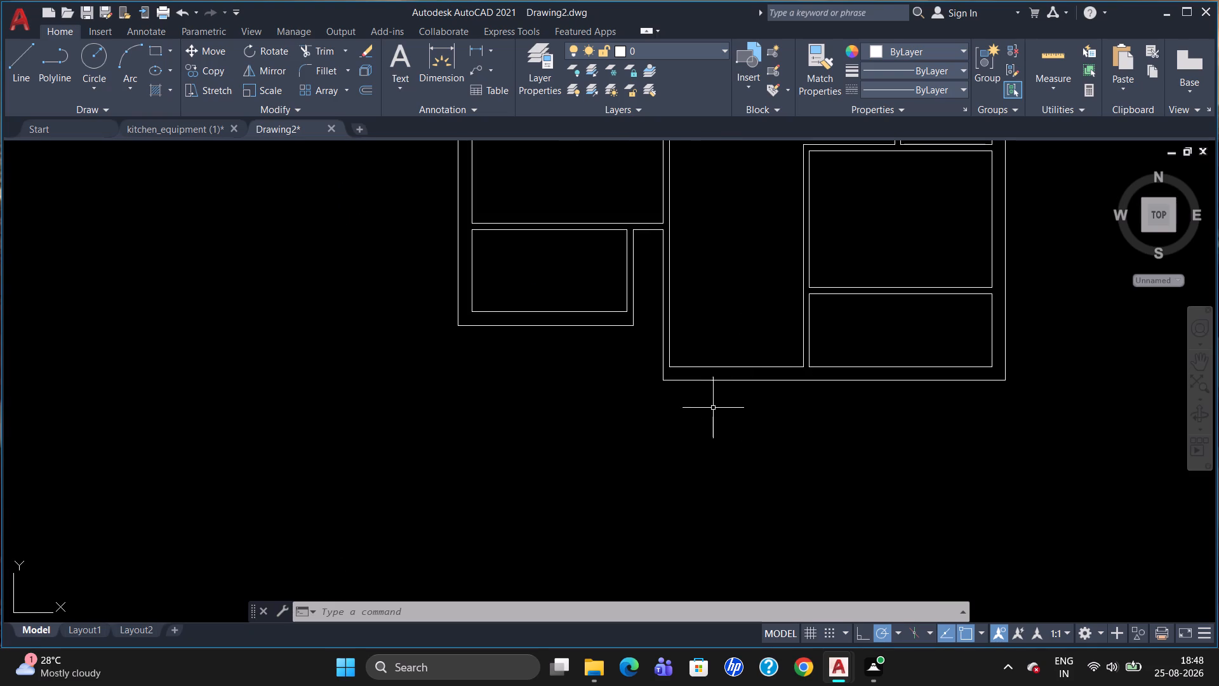
scroll(688, 364, down, 2)
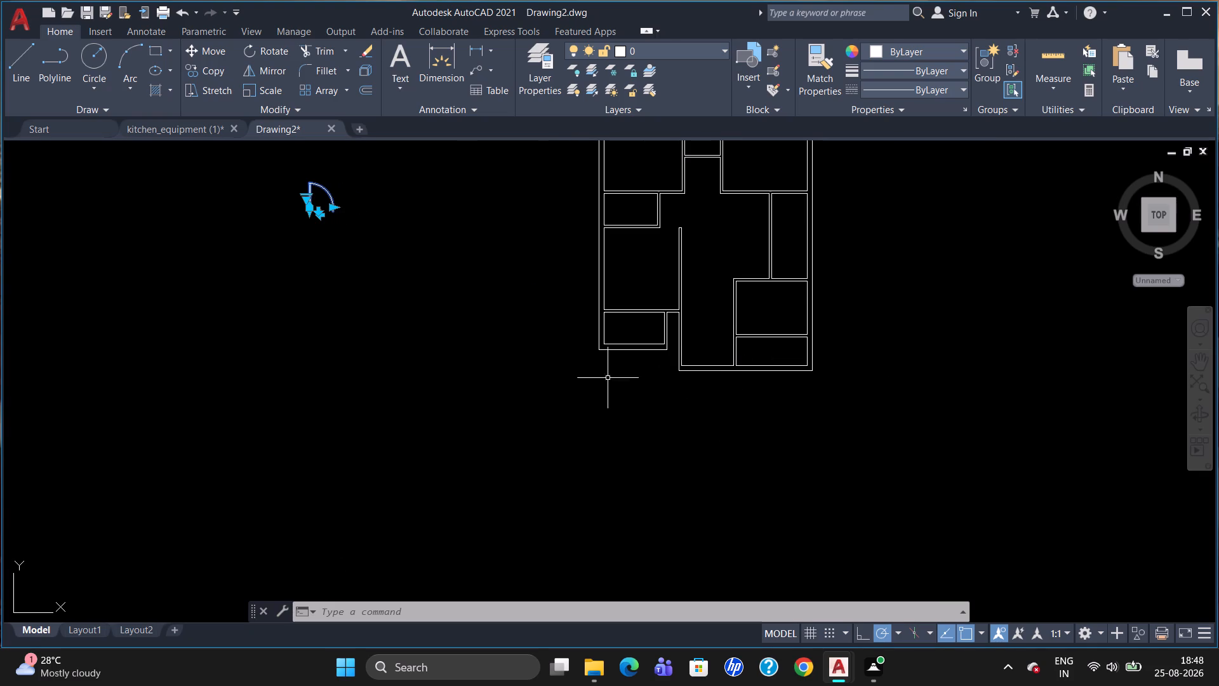
key(Escape)
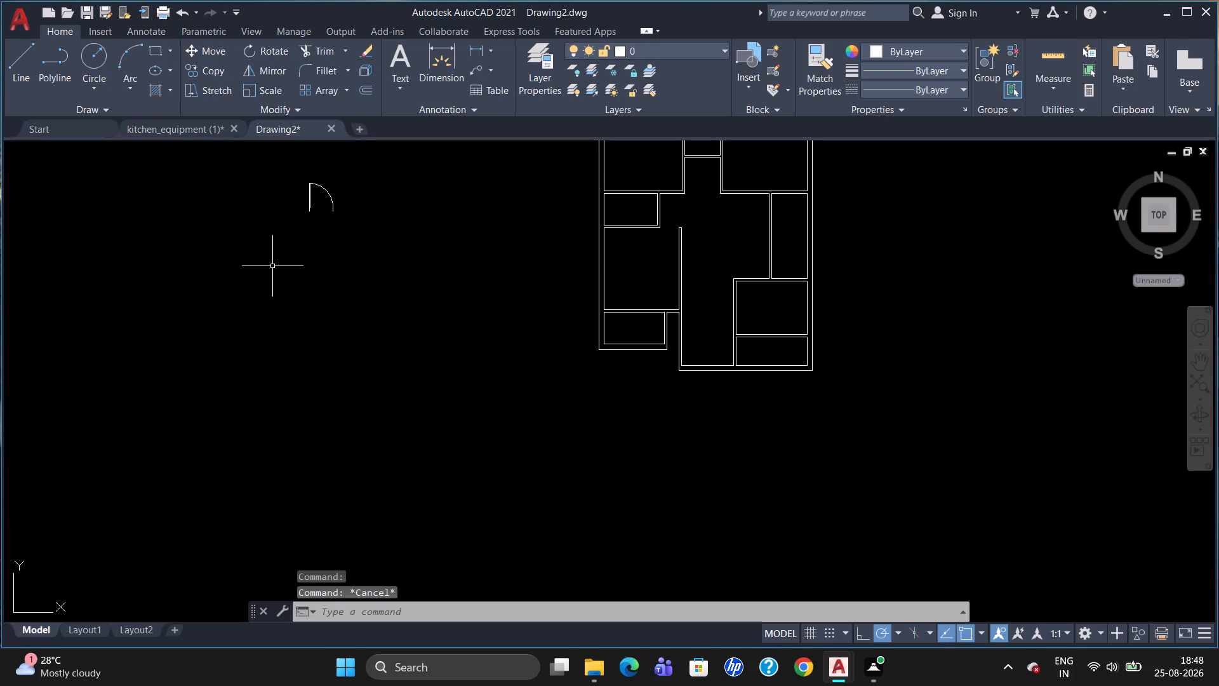
Draw a jamb line across the extended section's bottom wall, tracked 9" right of its inner bottom-left corner.
scroll(727, 336, up, 1)
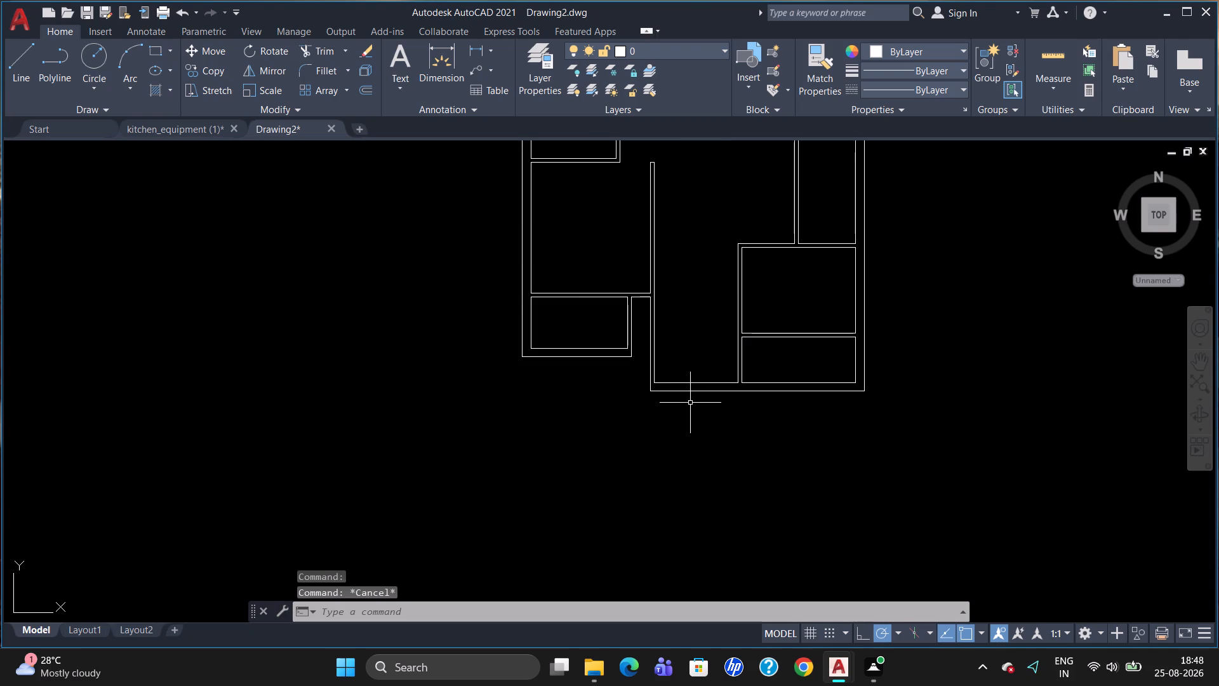
key(l)
key(Return)
text(TK)
key(Return)
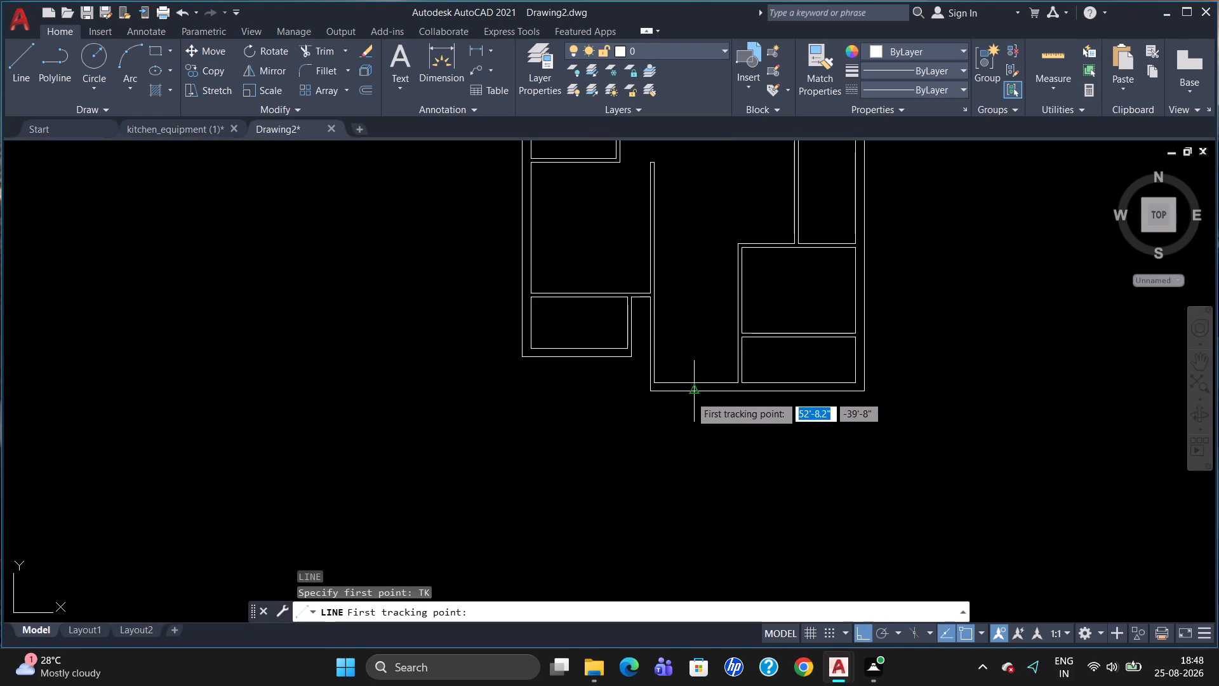
scroll(688, 393, up, 1)
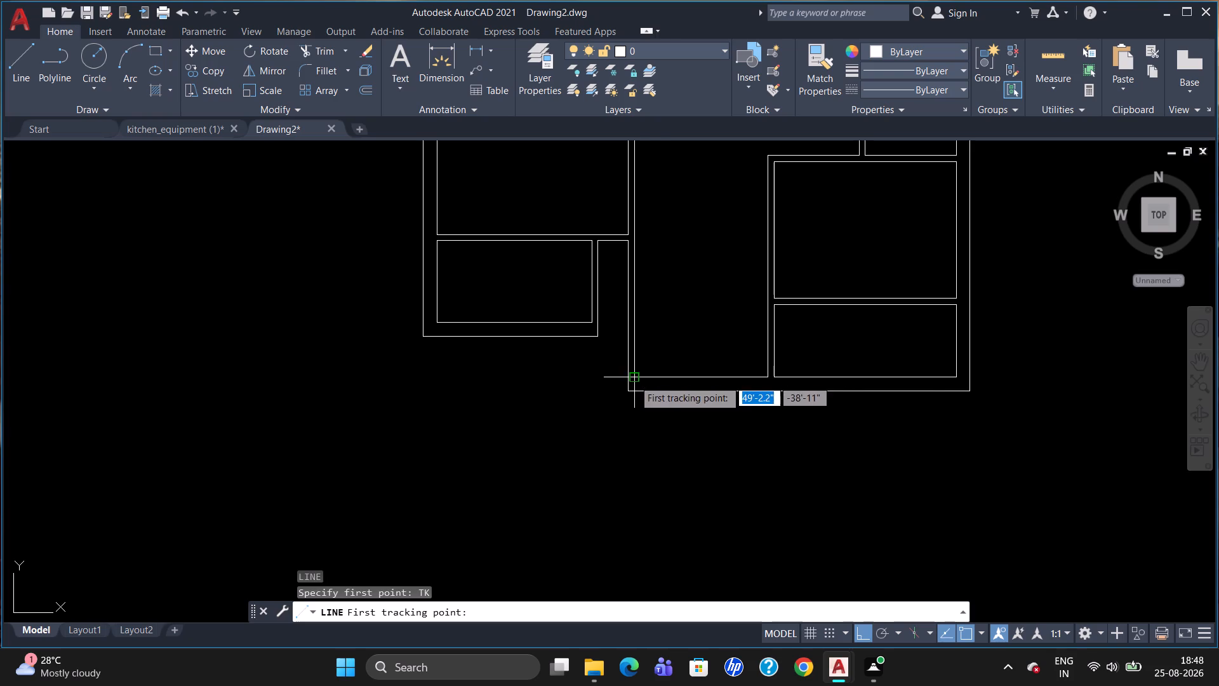
click(634, 380)
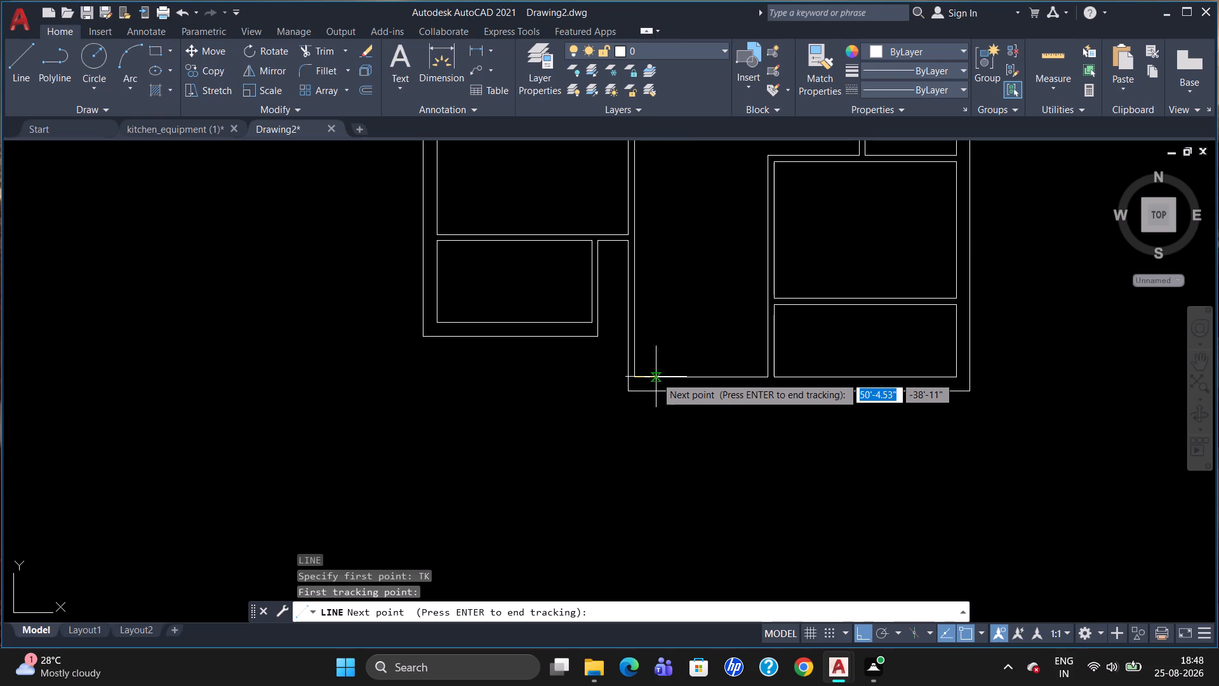
text(9")
key(Return)
key(Return)
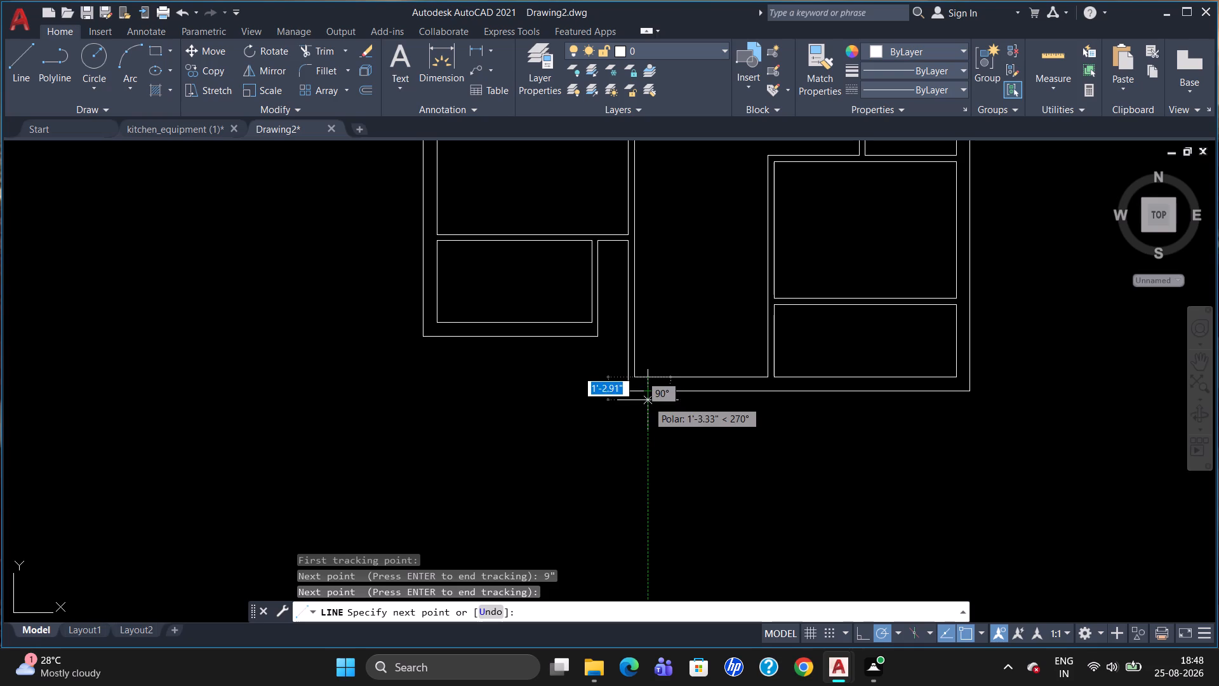
click(646, 393)
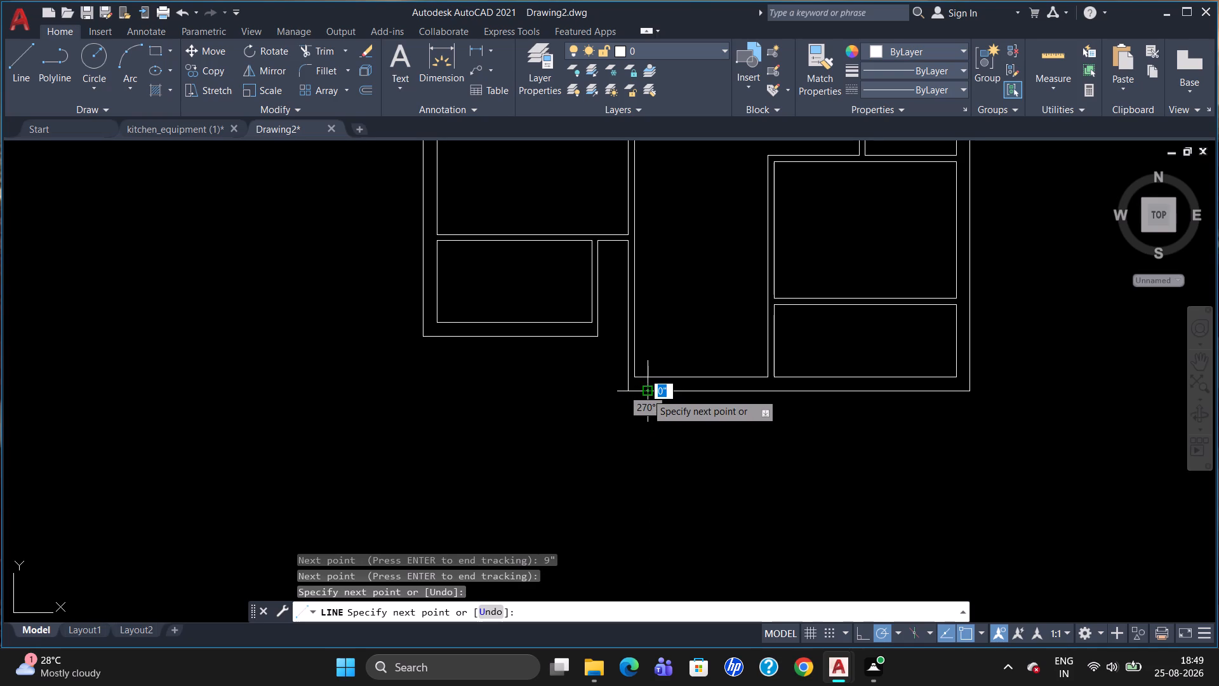
key(Escape)
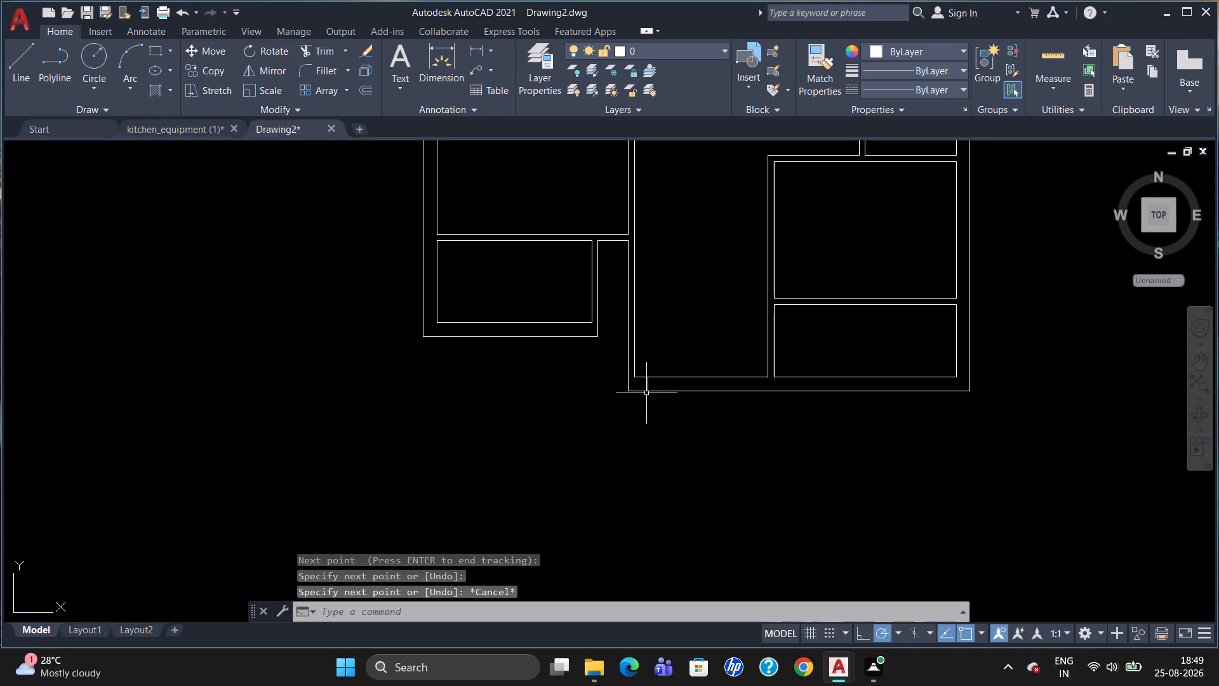
Offset the jamb line 3'6" to the right along the bottom wall to mark the other side of the door opening.
key(o)
key(Return)
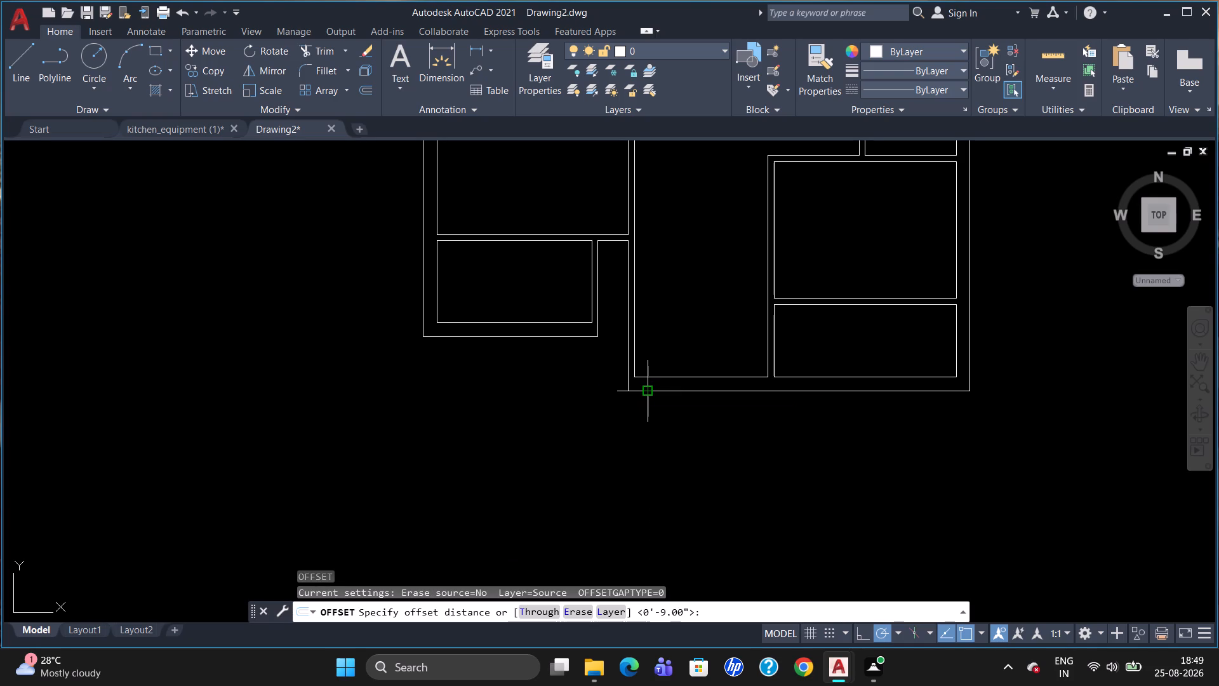
text(3'6)
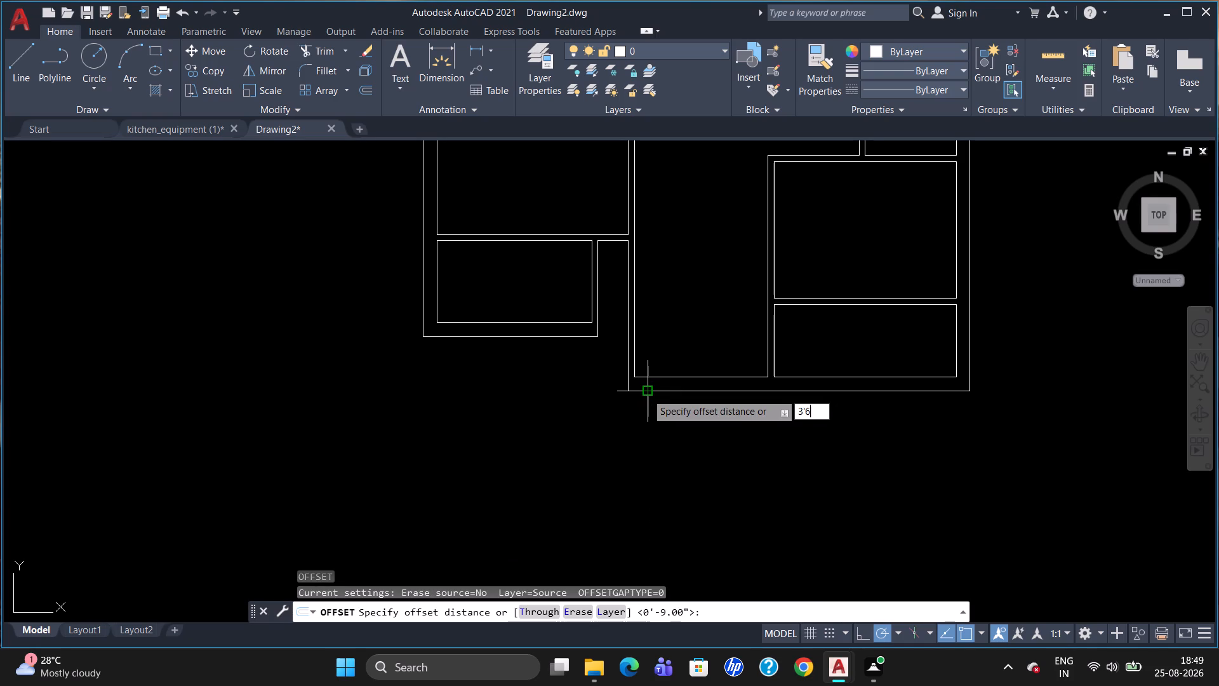
key(shift+quotedbl)
key(shift+Return)
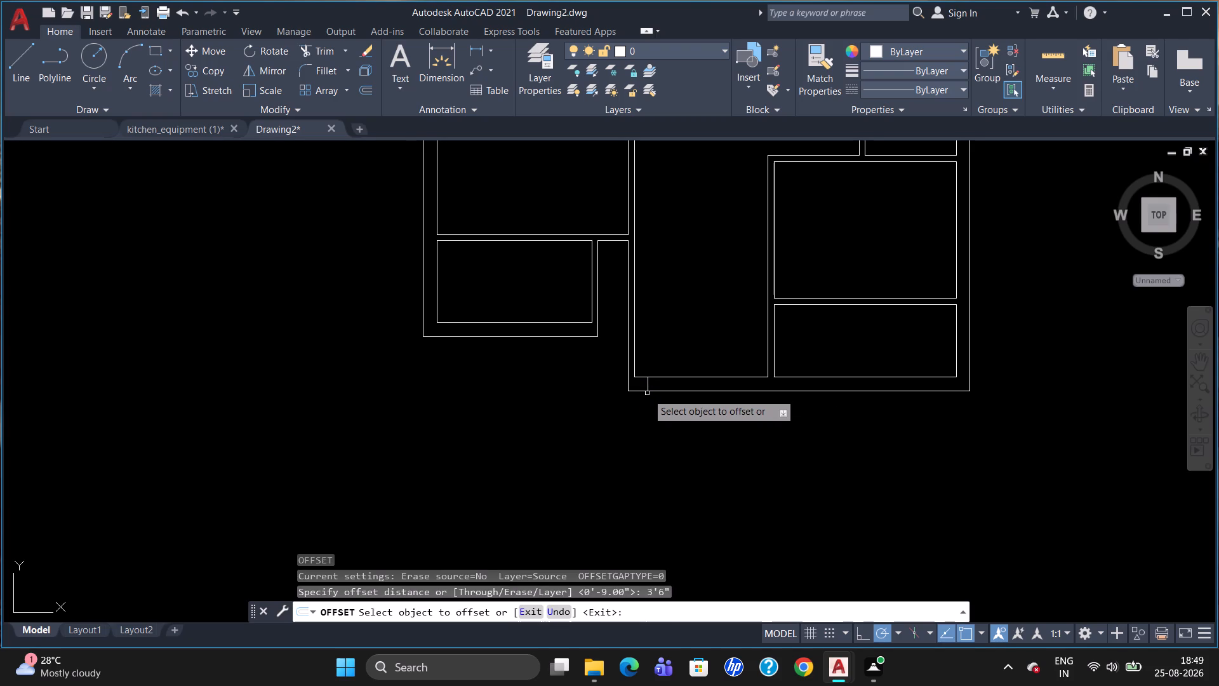
click(647, 381)
click(713, 387)
scroll(710, 400, down, 1)
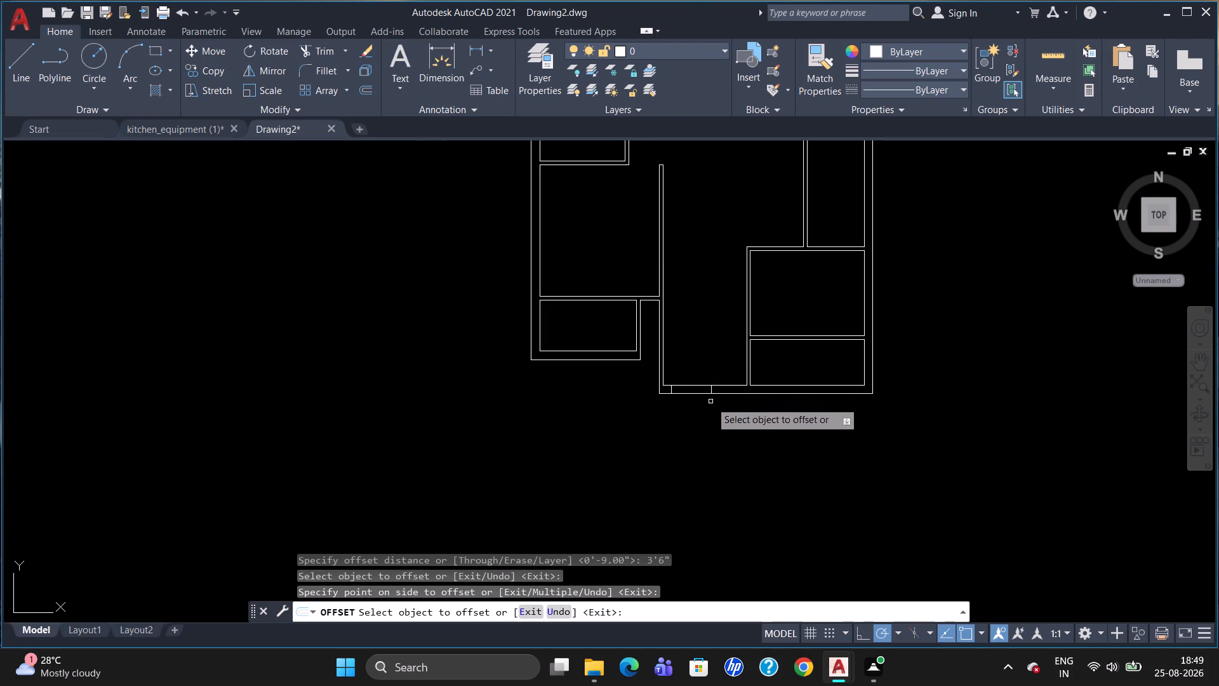
scroll(683, 281, down, 1)
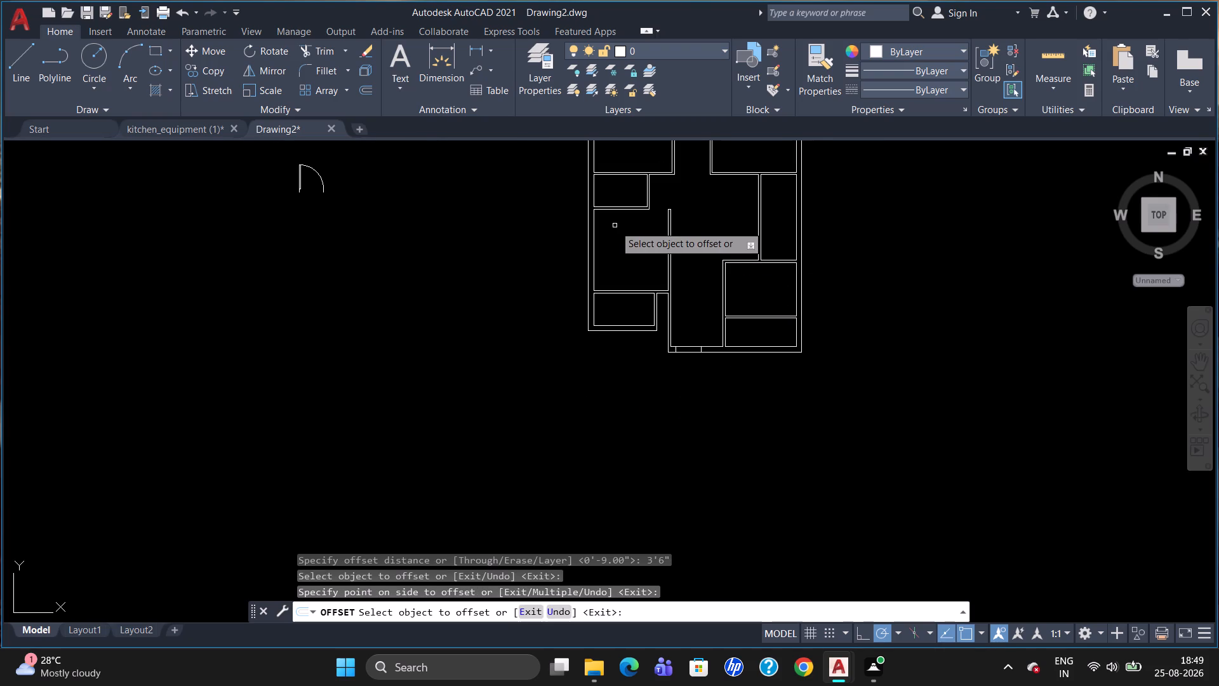
scroll(609, 225, down, 1)
scroll(618, 194, up, 2)
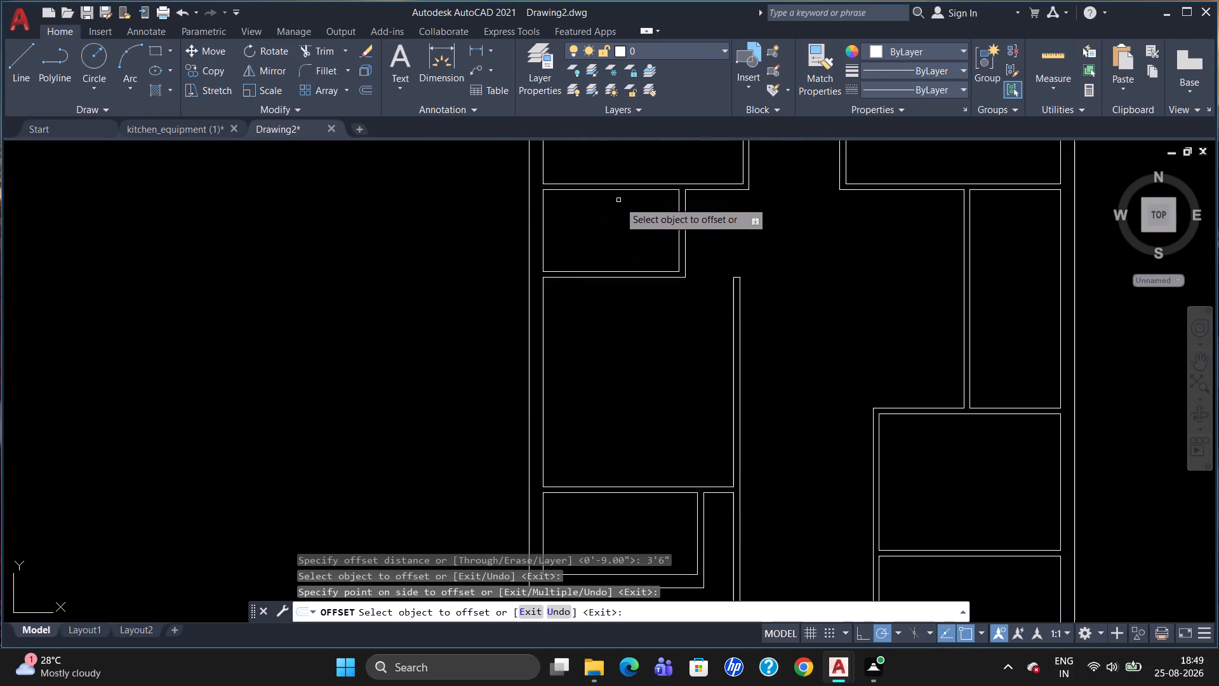
scroll(619, 202, up, 2)
scroll(648, 250, down, 1)
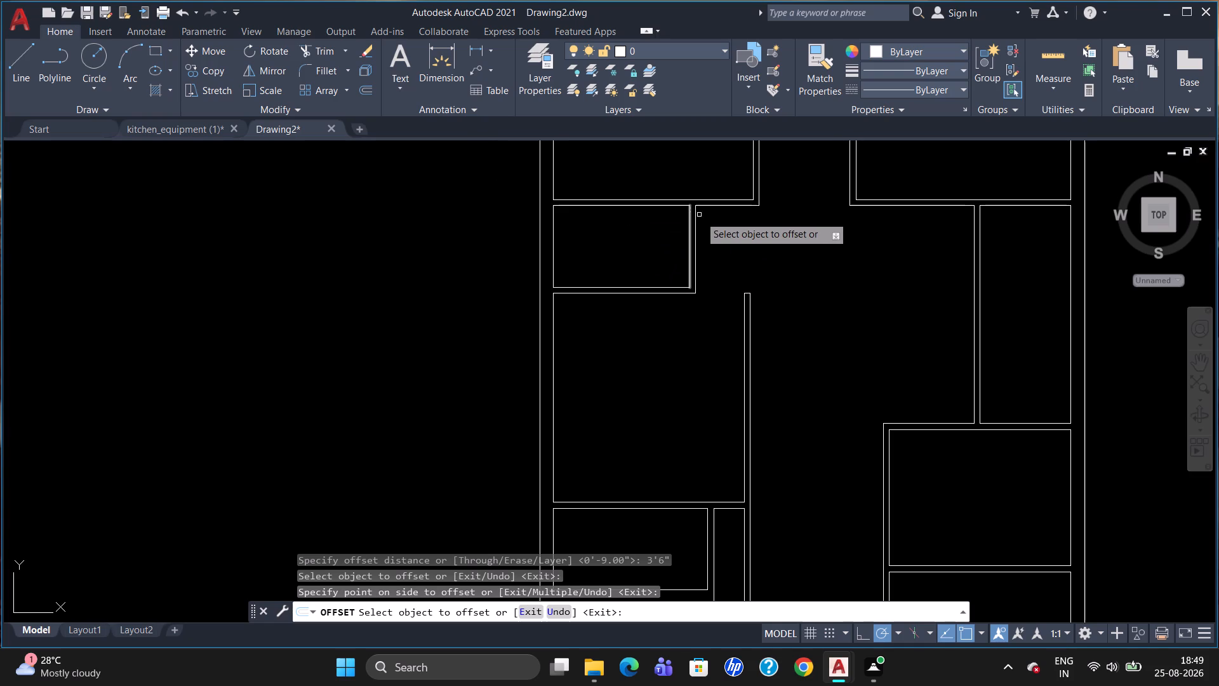
scroll(723, 239, up, 1)
scroll(725, 246, down, 1)
key(Escape)
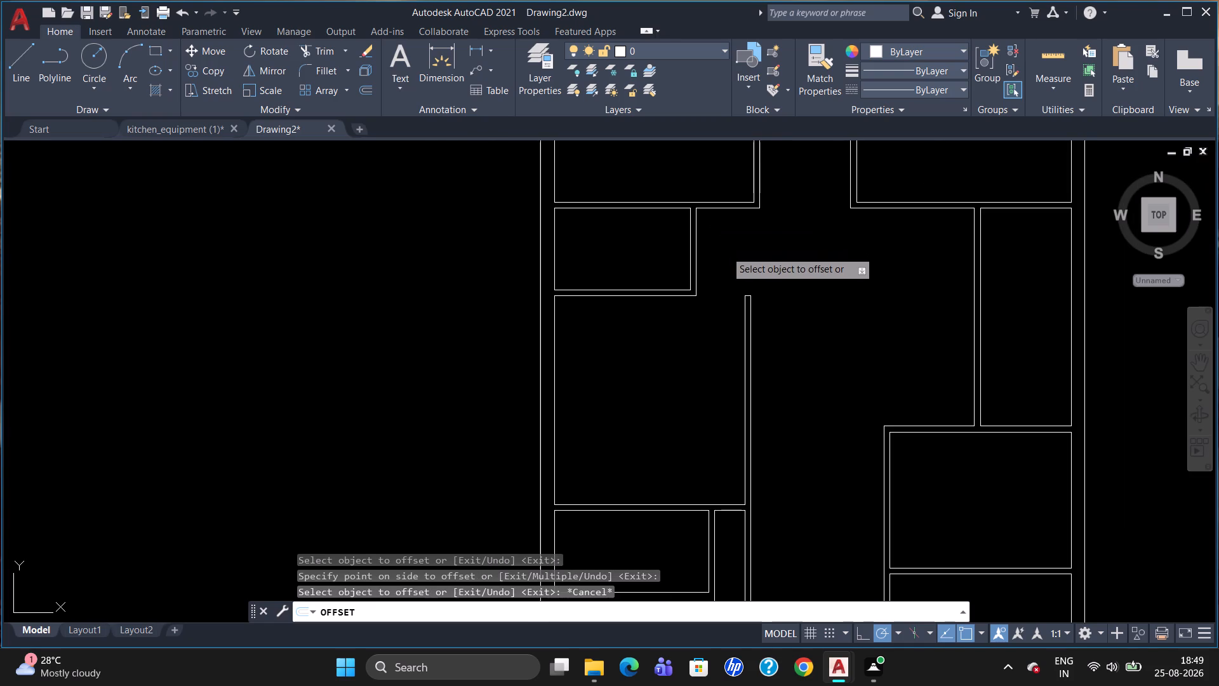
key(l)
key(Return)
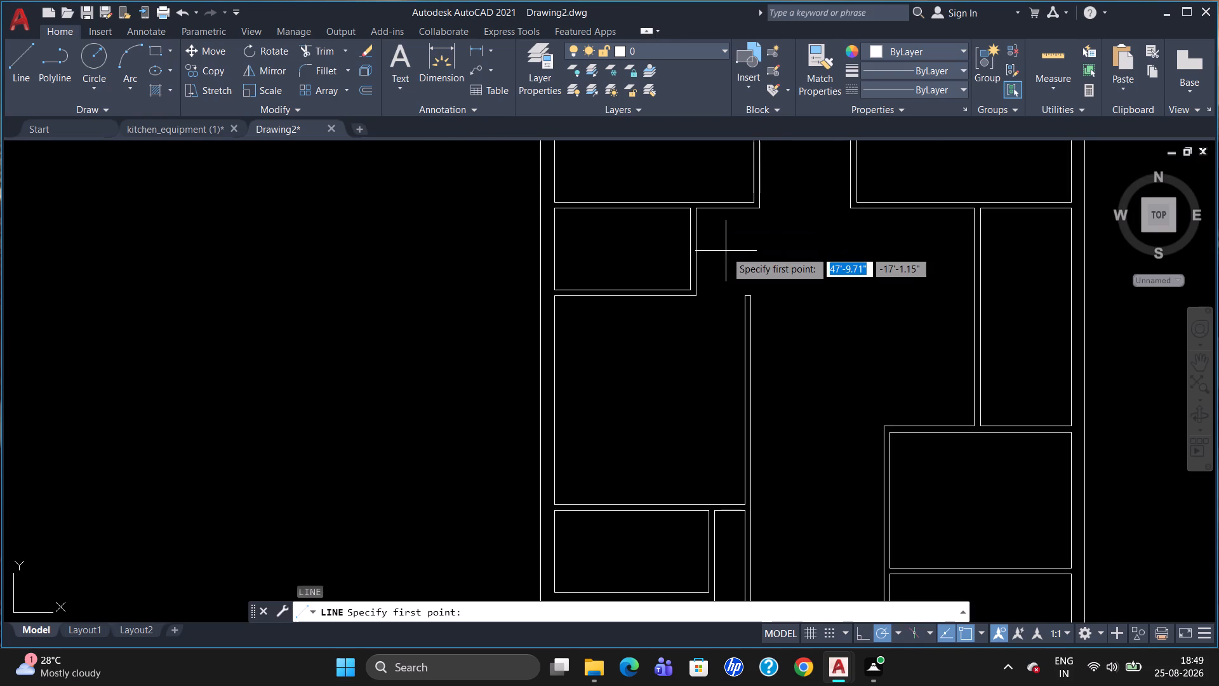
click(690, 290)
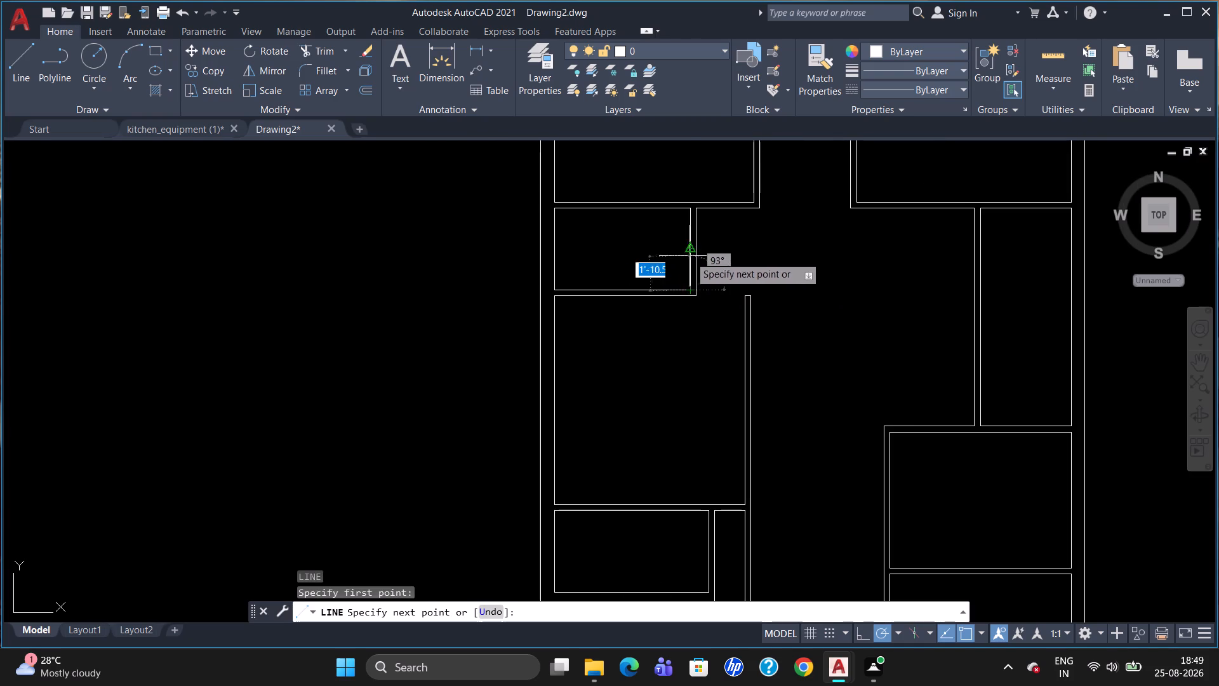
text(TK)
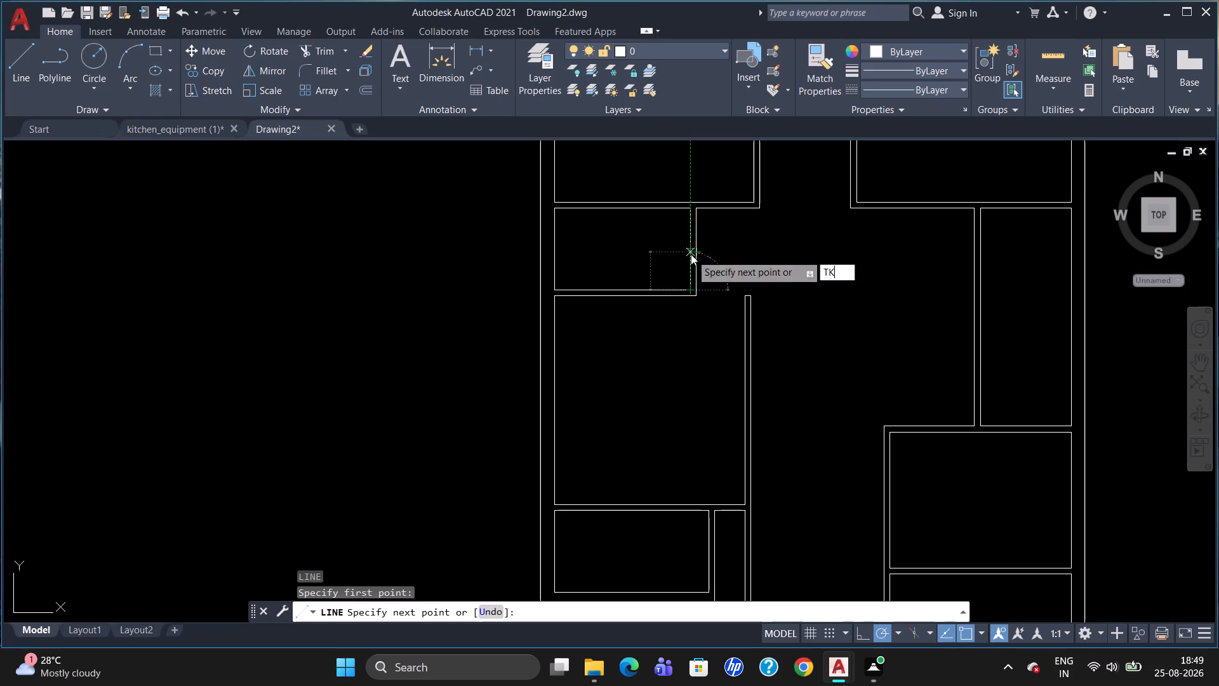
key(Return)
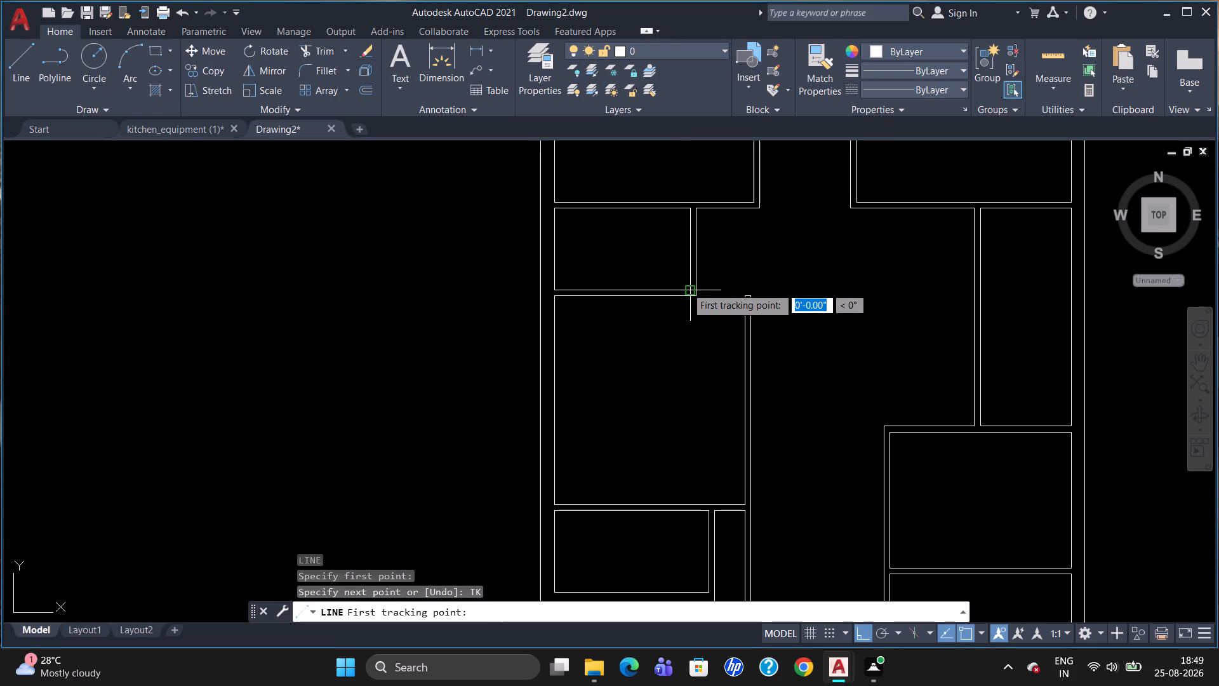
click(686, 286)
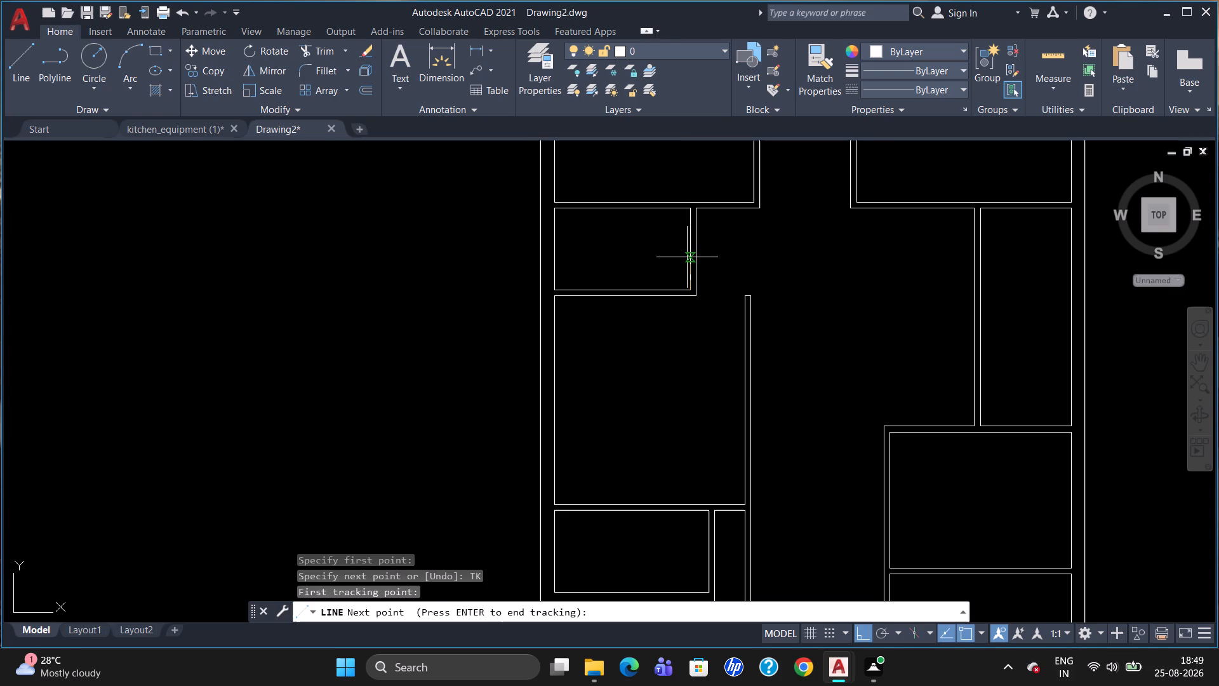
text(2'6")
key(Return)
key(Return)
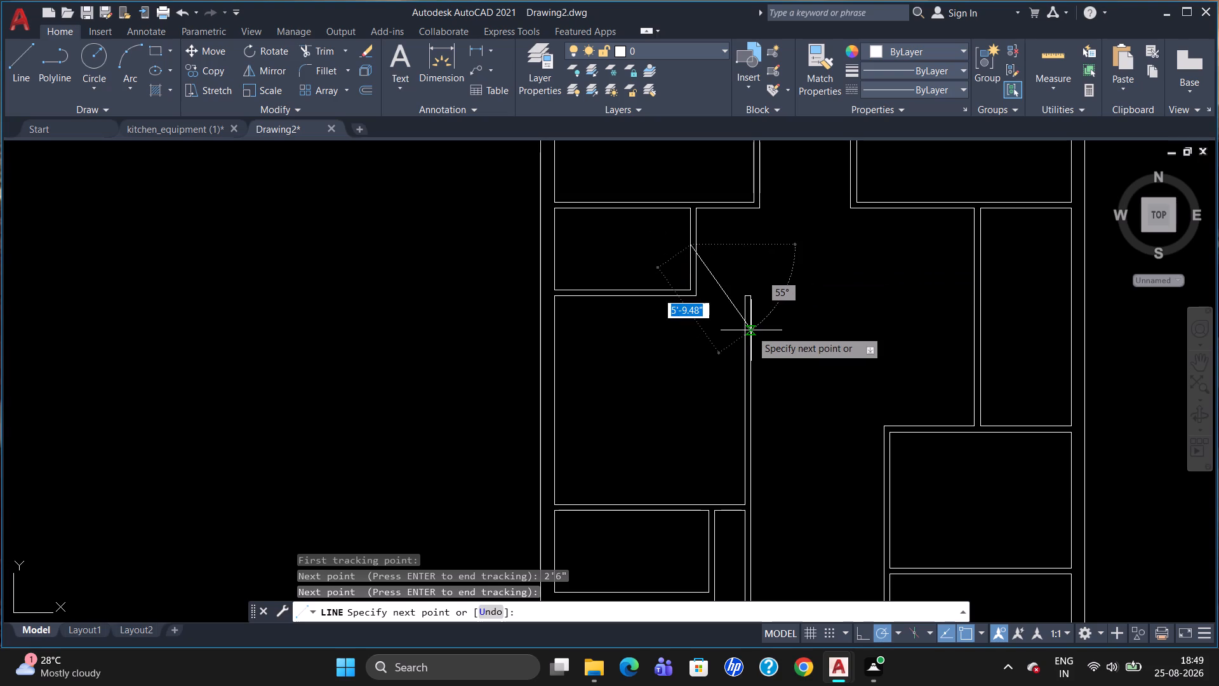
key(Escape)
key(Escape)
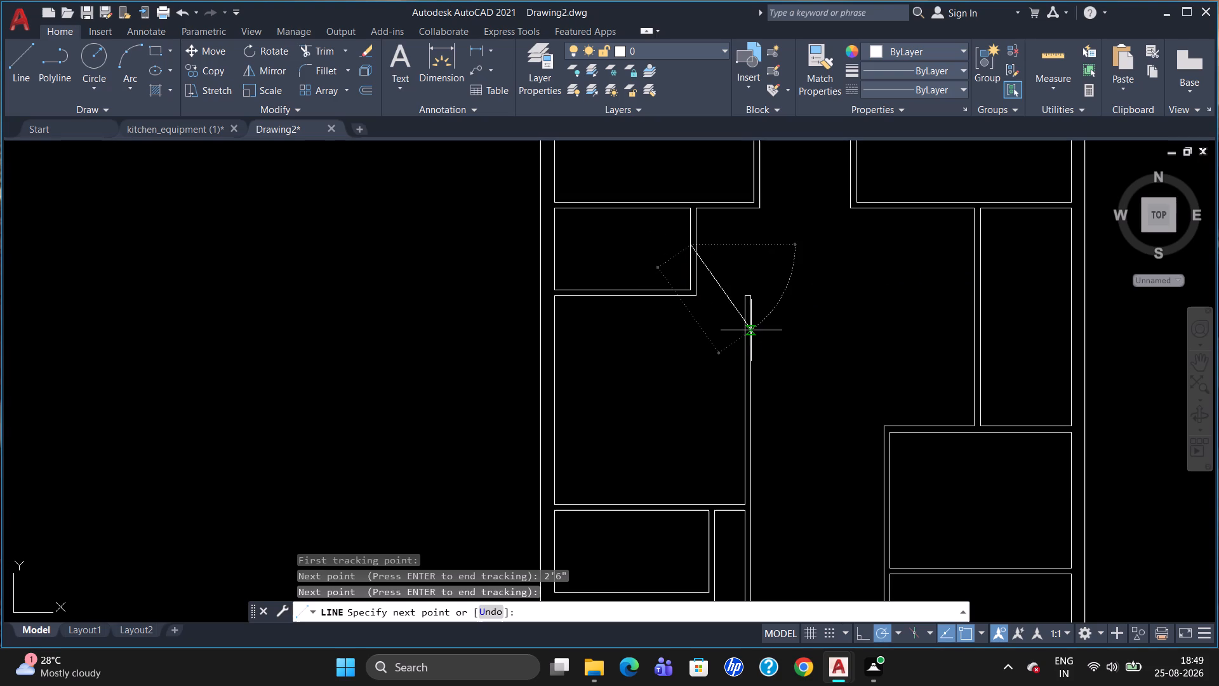
Draw a jamb line across the small left-side room's right wall, tracked 9" up from its inner bottom-right corner.
key(l)
key(Return)
text(TK)
key(Return)
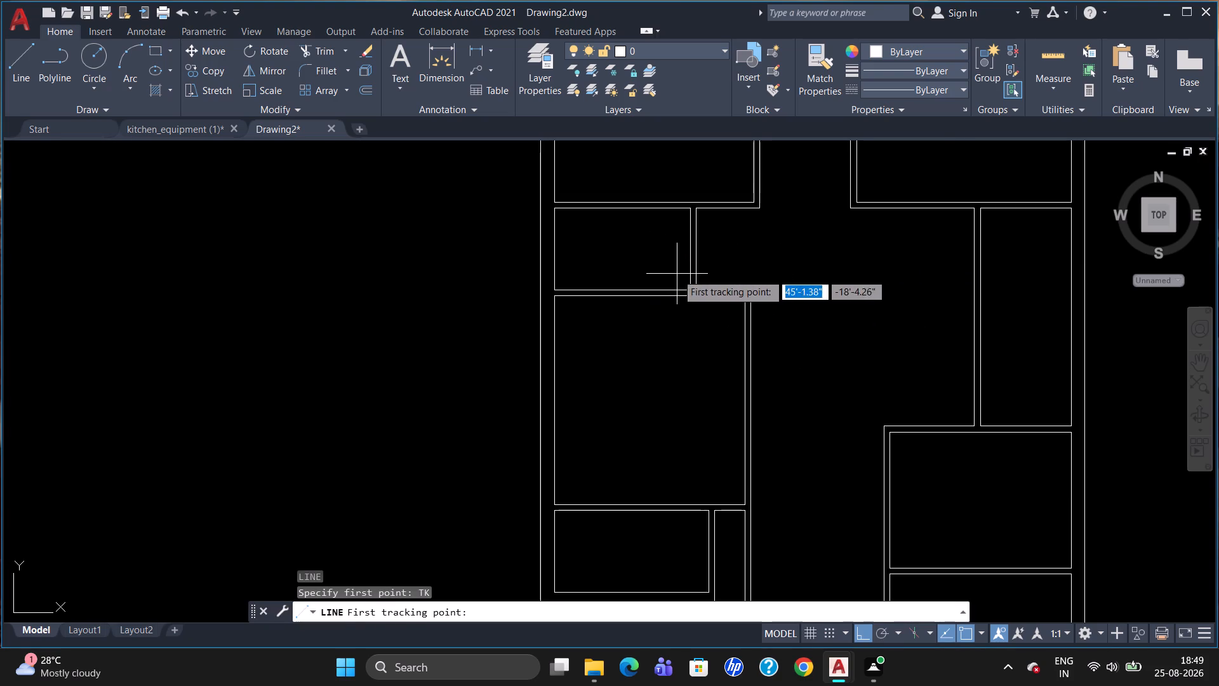
scroll(677, 274, up, 1)
click(699, 297)
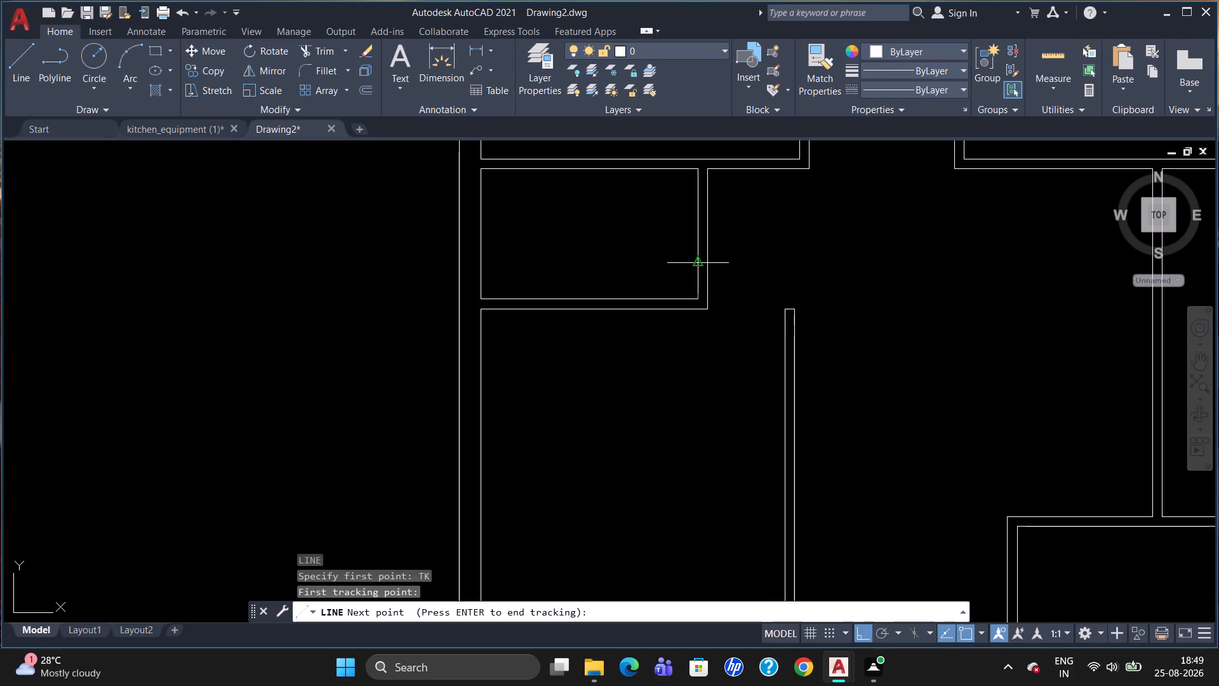
key(9)
key(shift+quotedbl)
key(Return)
key(Return)
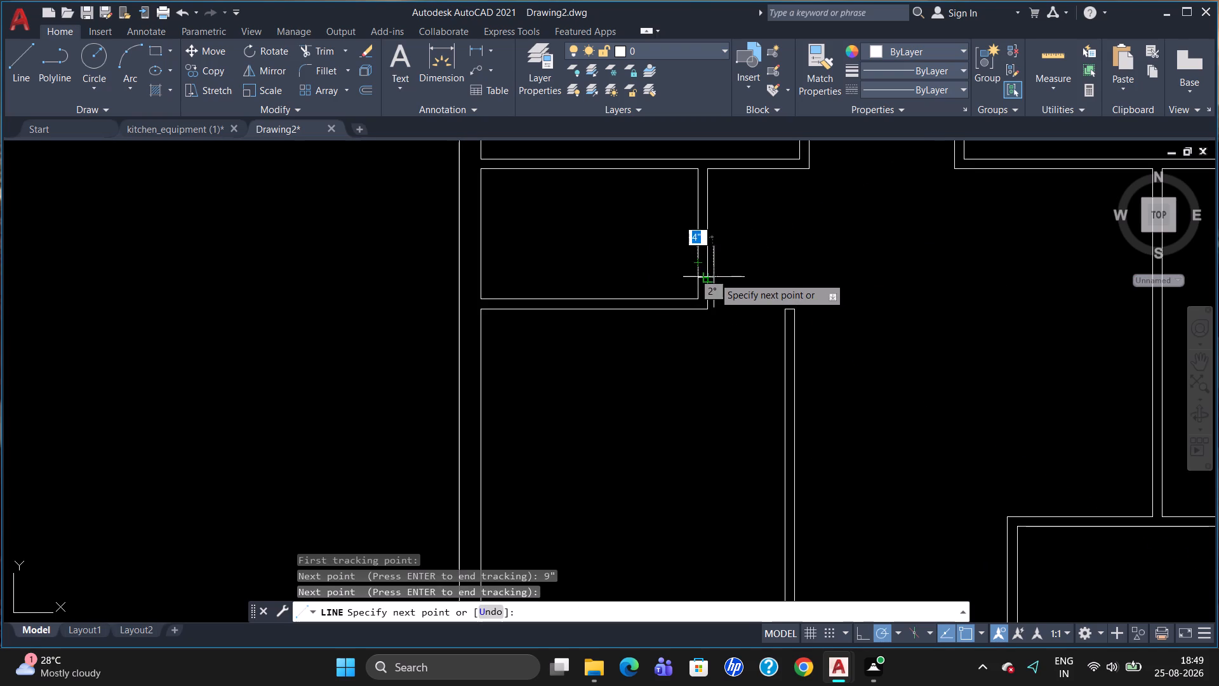
click(709, 277)
key(Escape)
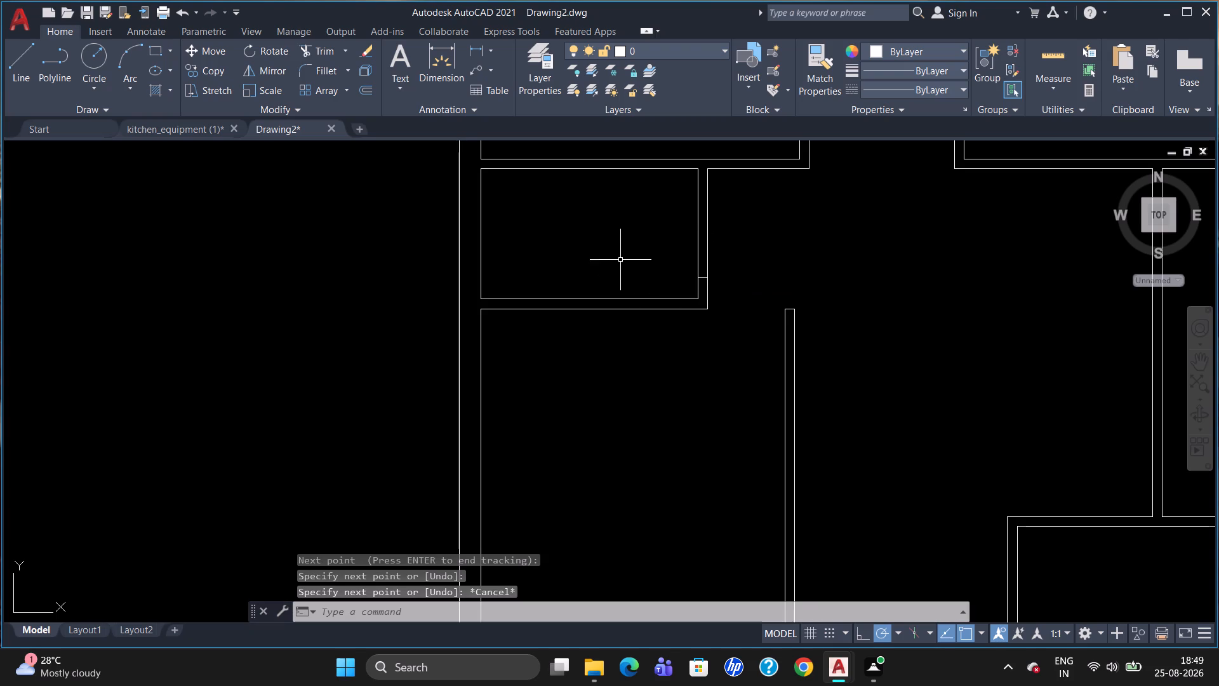
Offset the small room's jamb line 2'6" upward along its right wall to mark the other side of the door opening.
key(o)
key(Return)
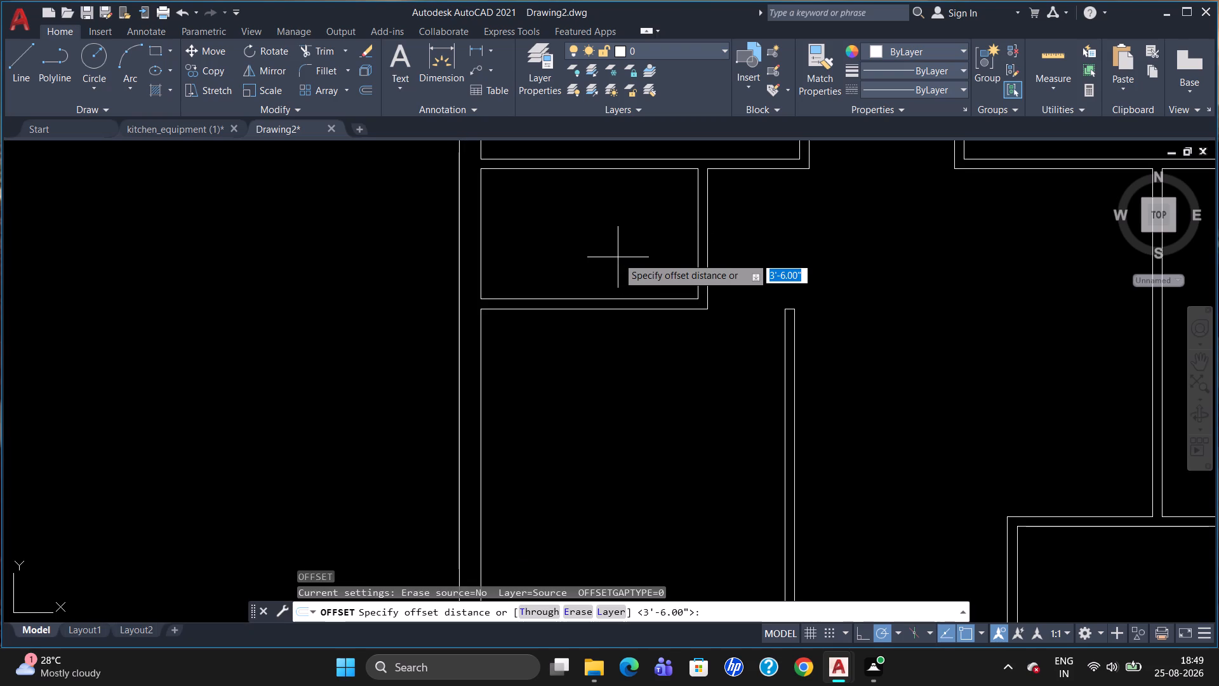
text(2'6")
key(Return)
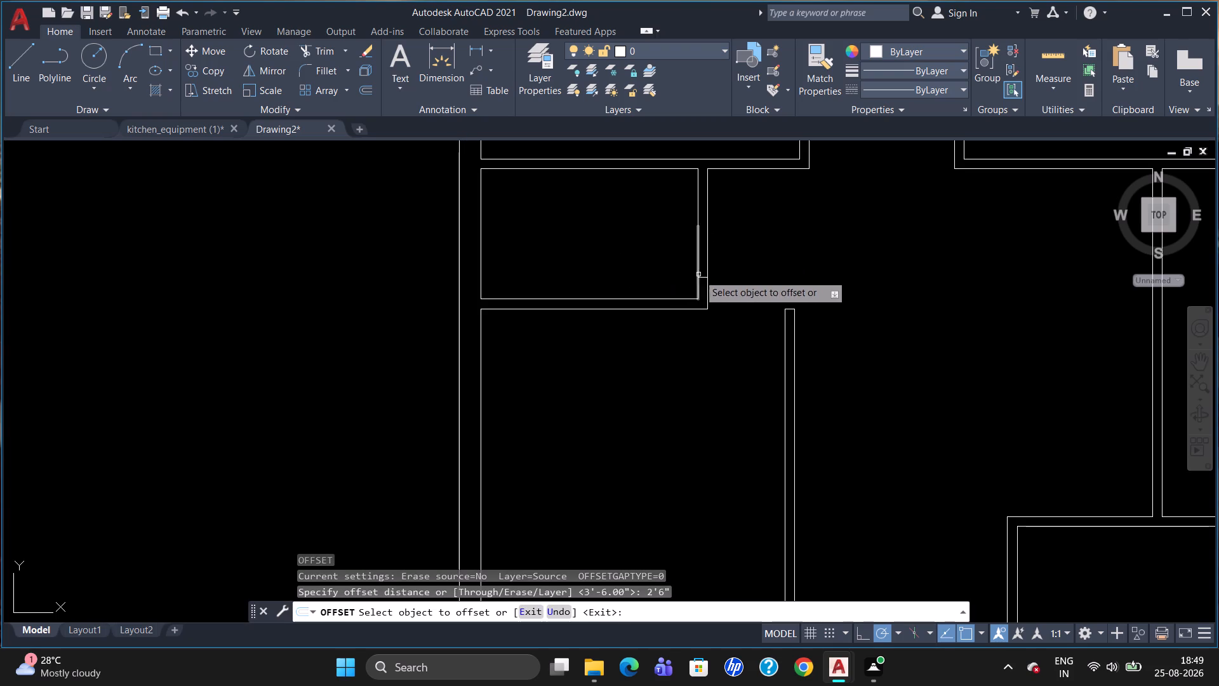
click(702, 279)
click(703, 239)
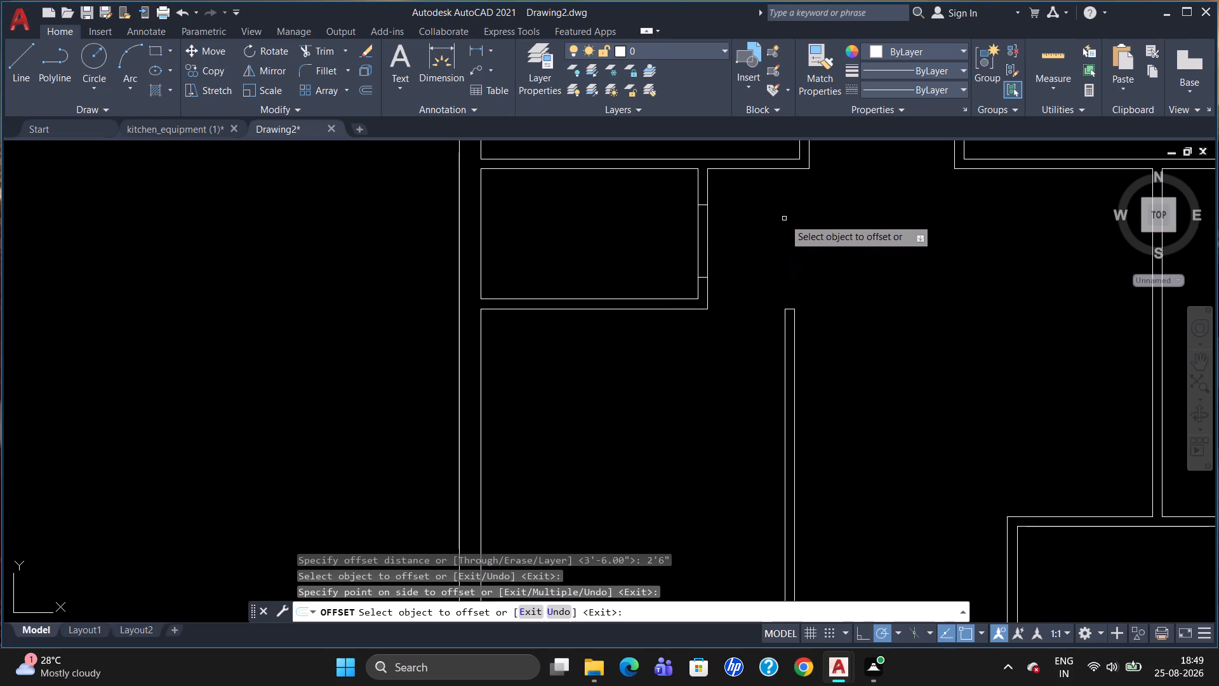
scroll(784, 219, down, 1)
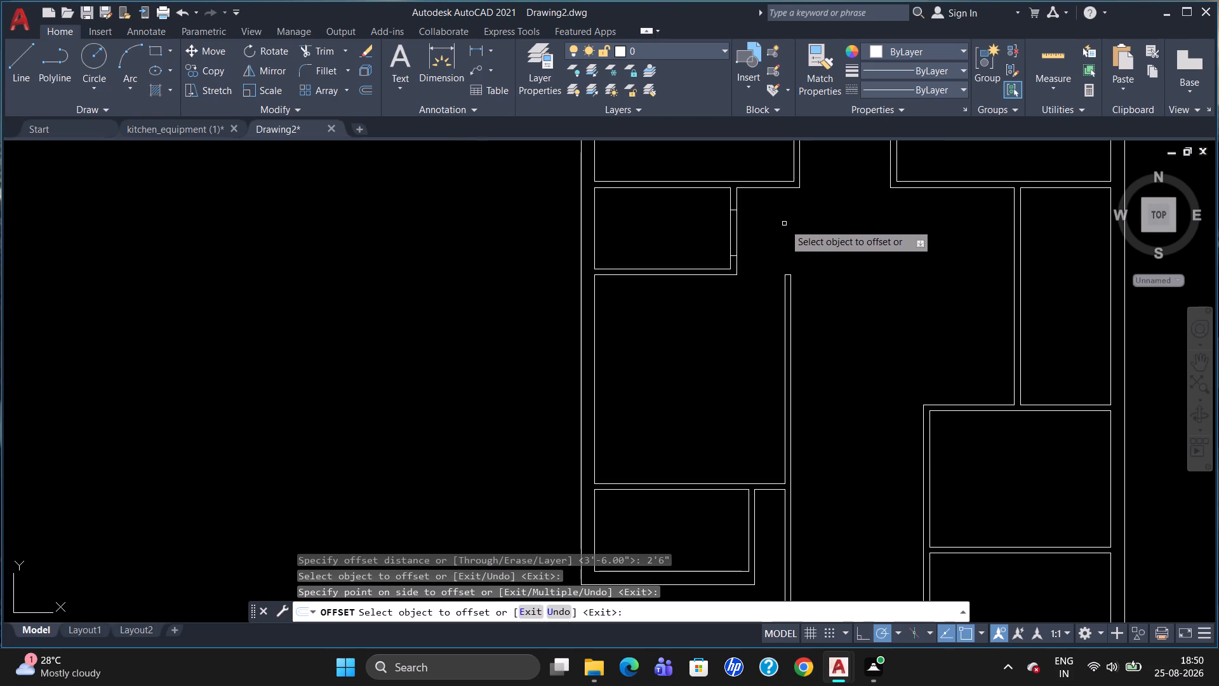
scroll(792, 255, down, 1)
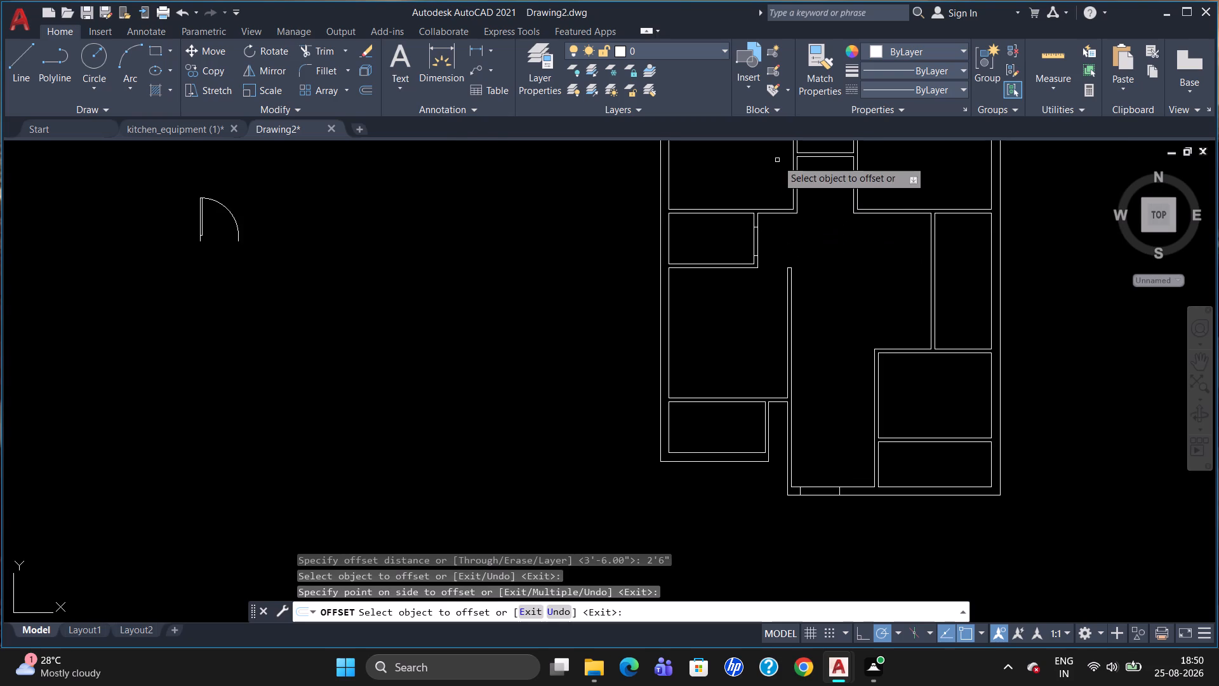
scroll(780, 157, up, 2)
scroll(799, 198, down, 1)
scroll(854, 143, up, 2)
scroll(839, 181, down, 2)
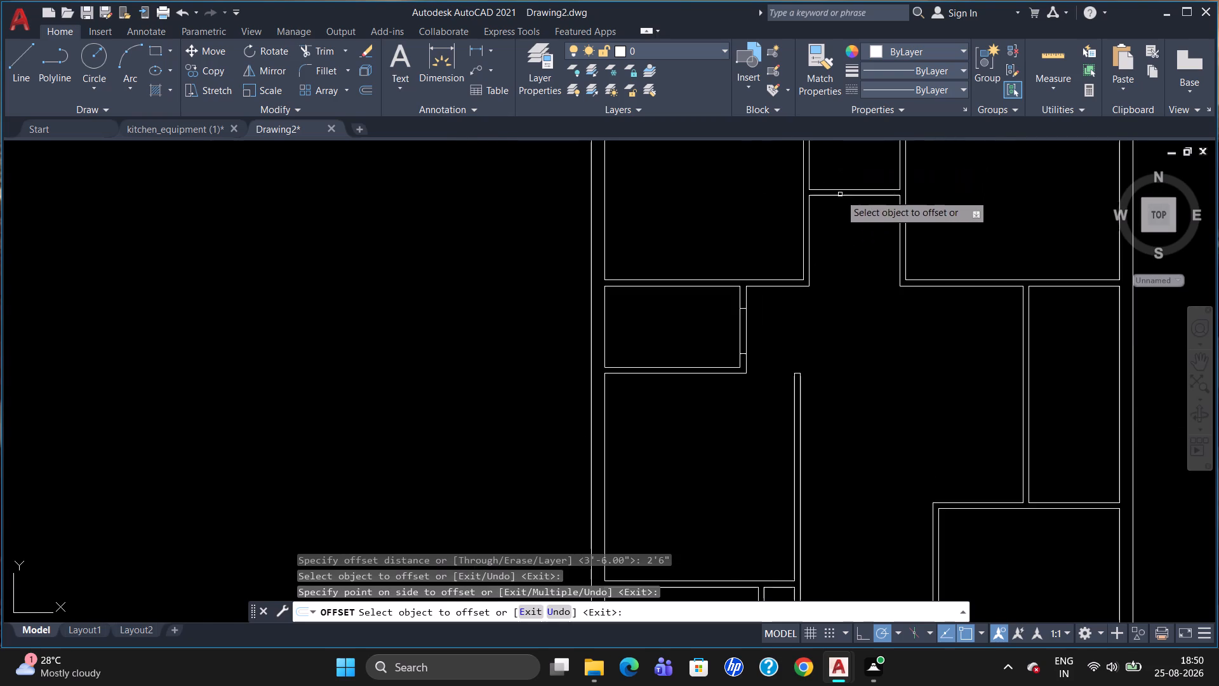
key(Escape)
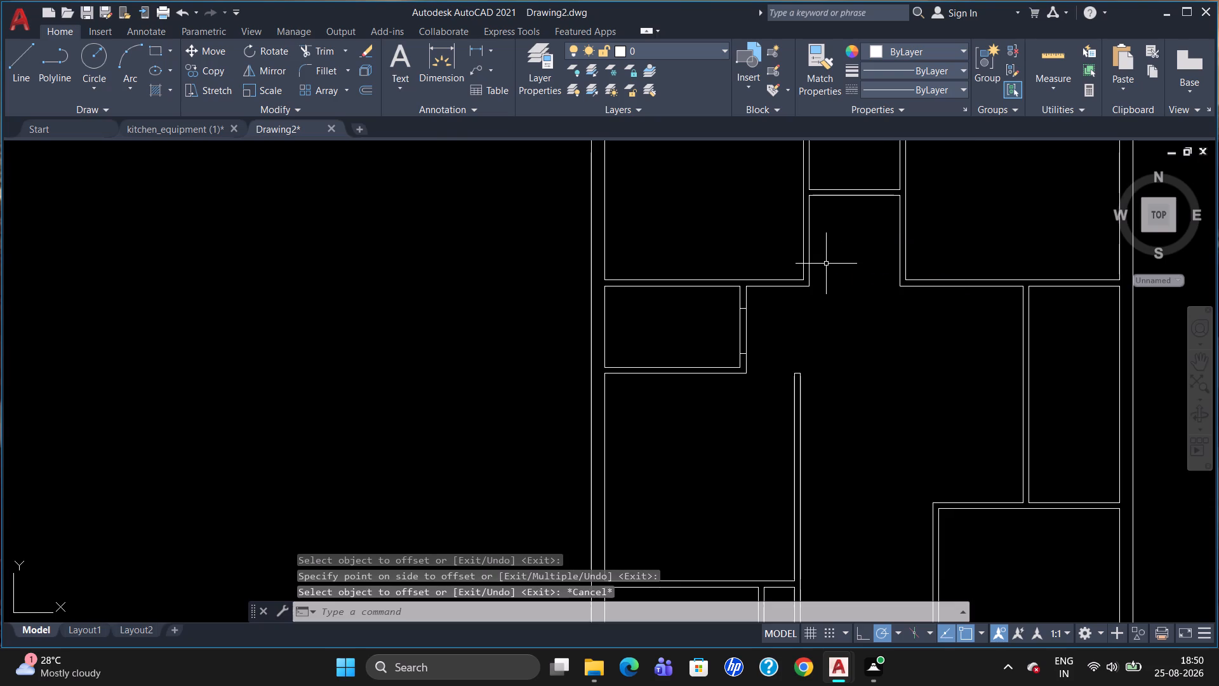
Draw a jamb line across the right wall of the large room above the small one, tracked 9" up from its inner bottom-right corner.
key(l)
key(Return)
text(TK)
key(Return)
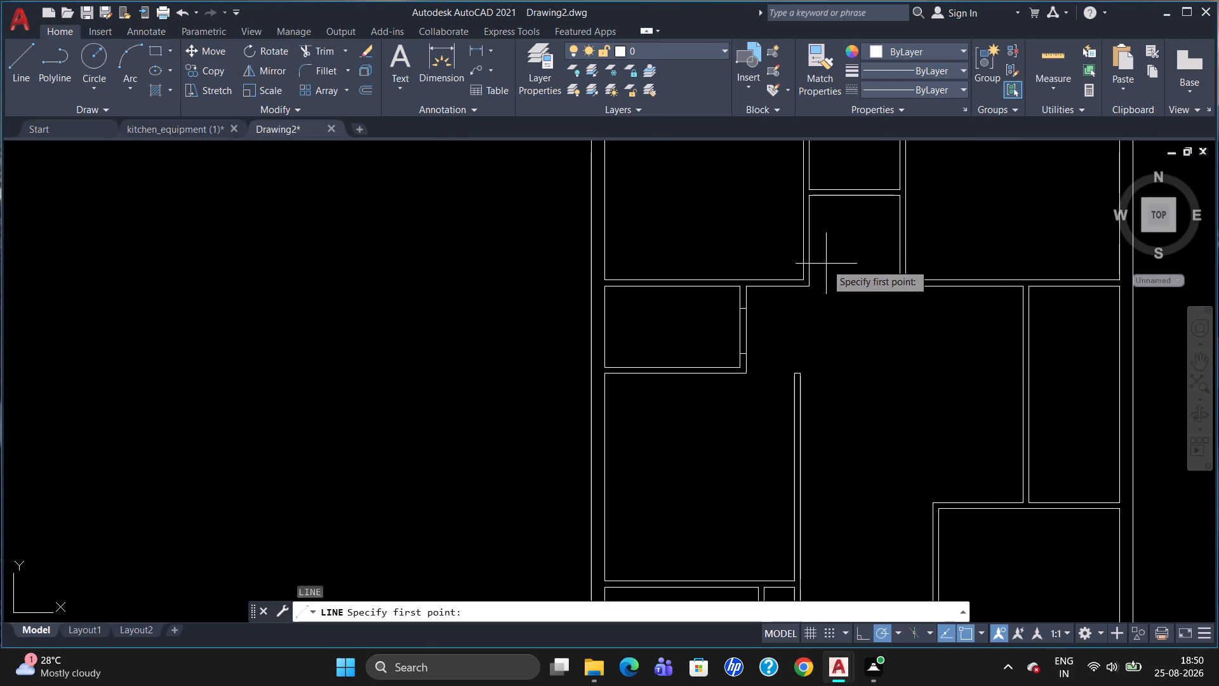
scroll(808, 260, up, 1)
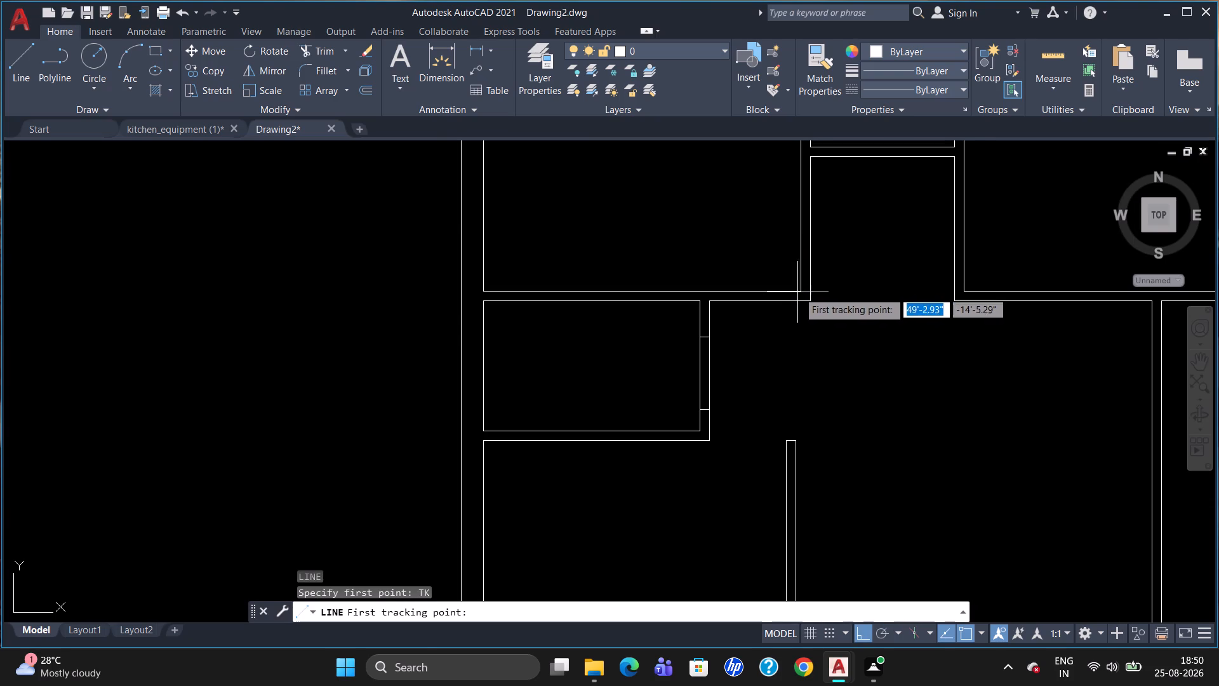
click(799, 290)
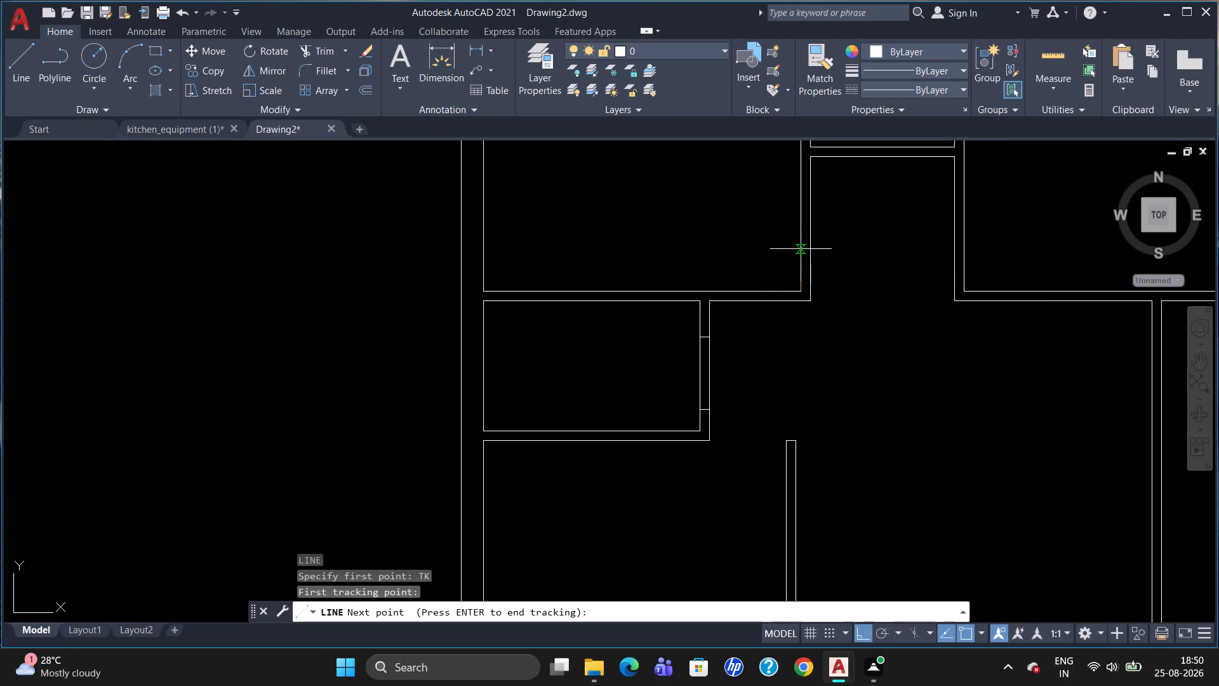
text(9")
key(Return)
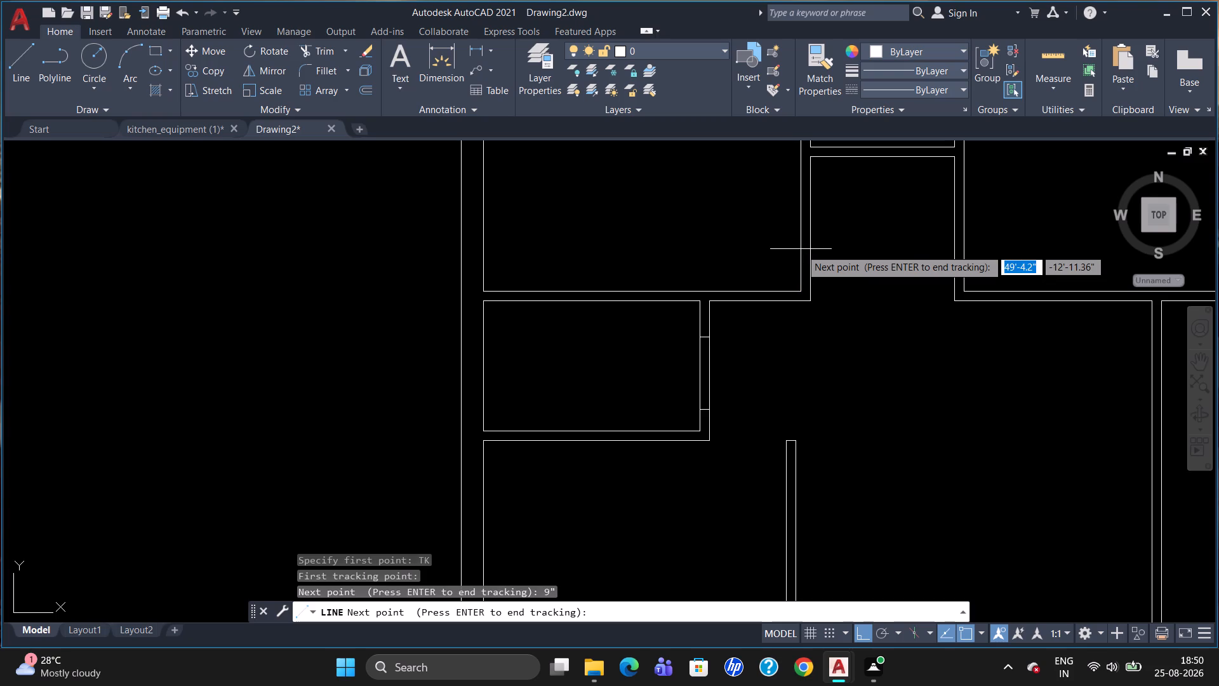
key(Return)
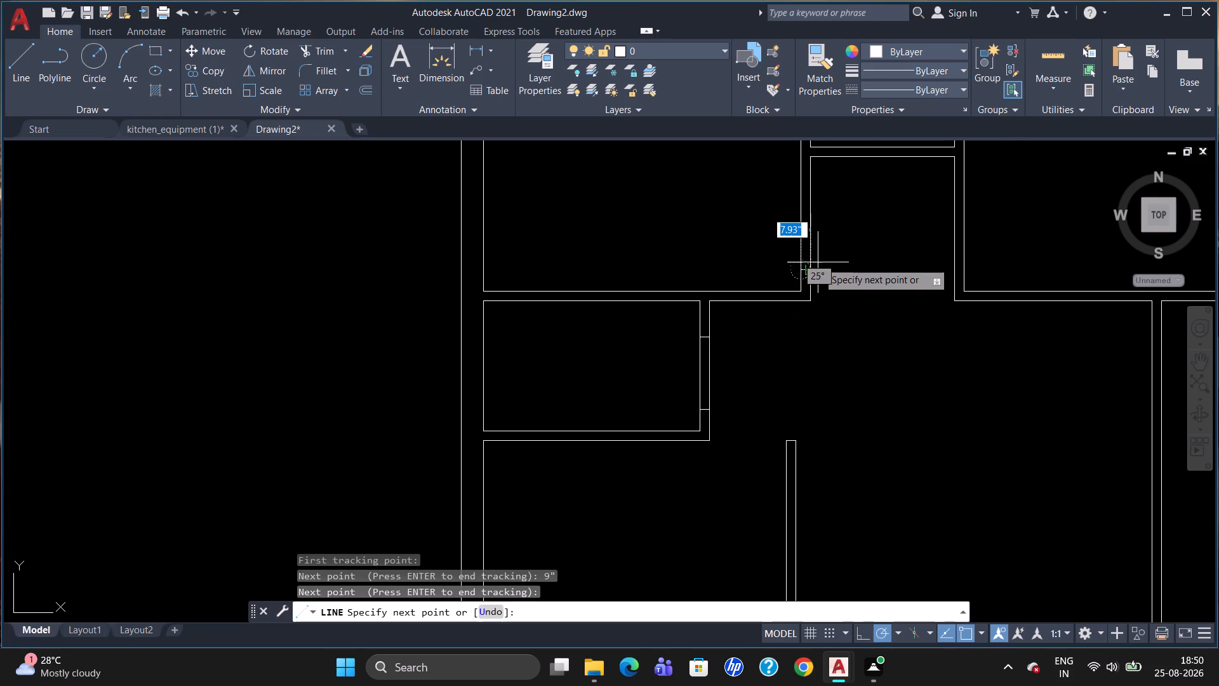
click(813, 271)
key(Escape)
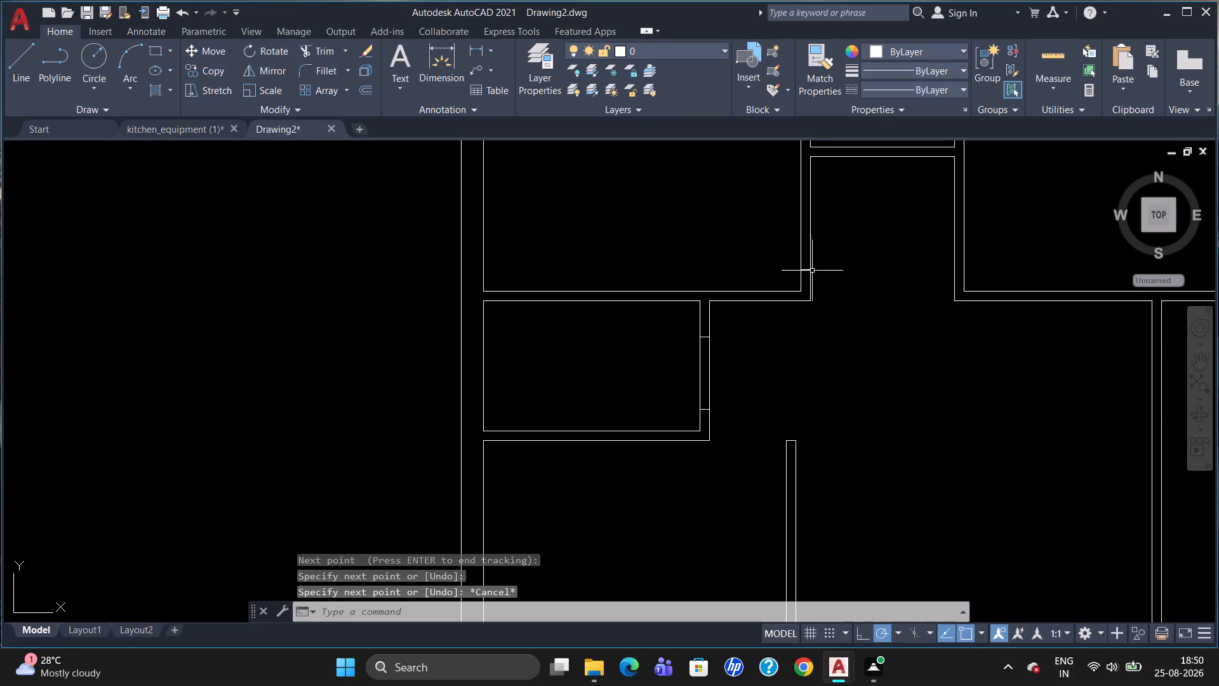
Offset the large upper-left room's jamb line 3' upward along its right wall to mark the other side of the opening.
key(o)
key(Return)
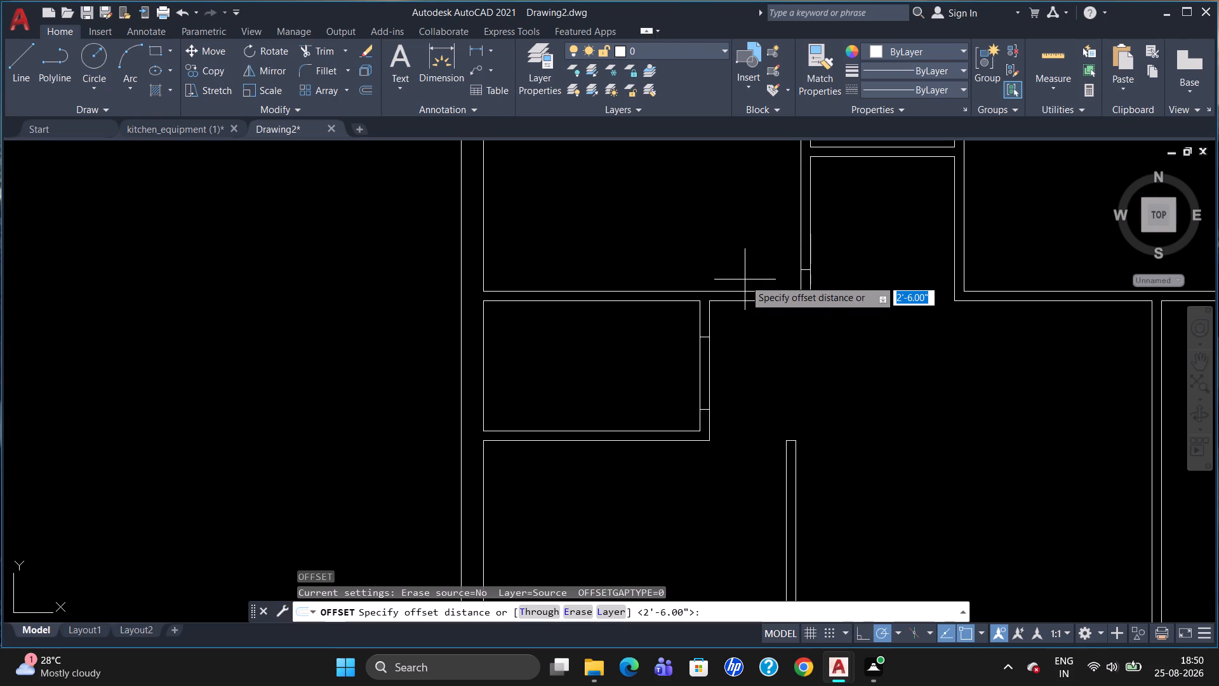
key(3)
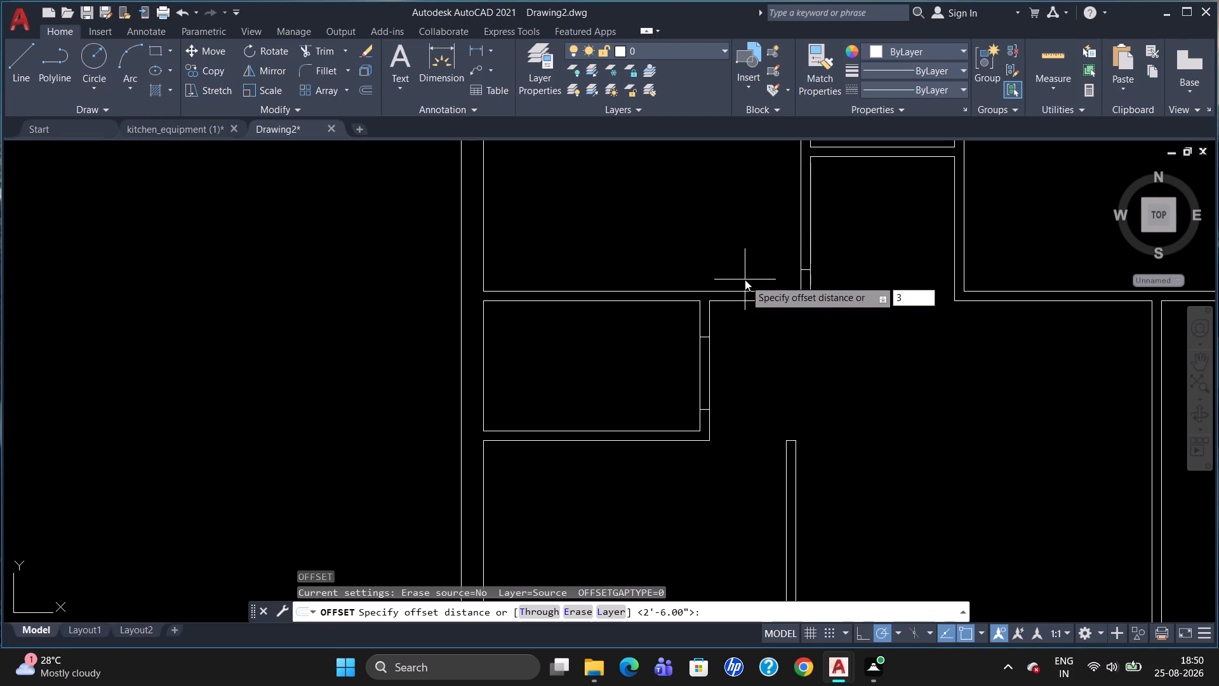
key(apostrophe)
key(Return)
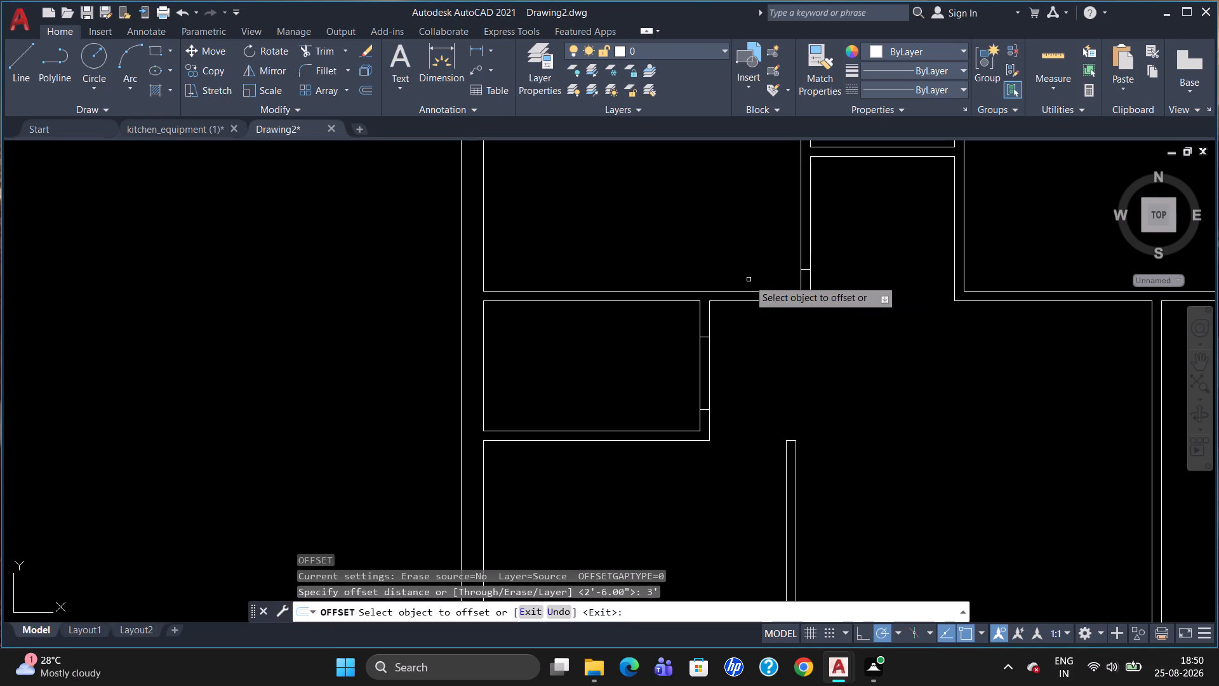
click(804, 270)
click(808, 217)
scroll(823, 212, down, 1)
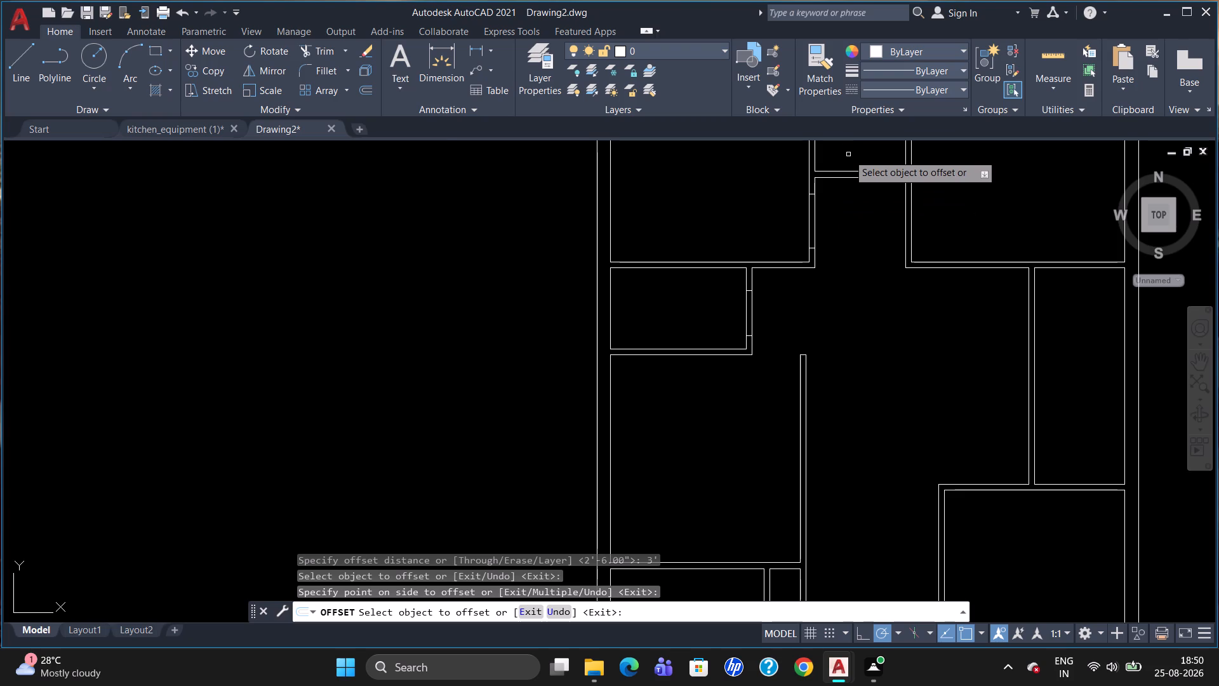
scroll(848, 154, up, 1)
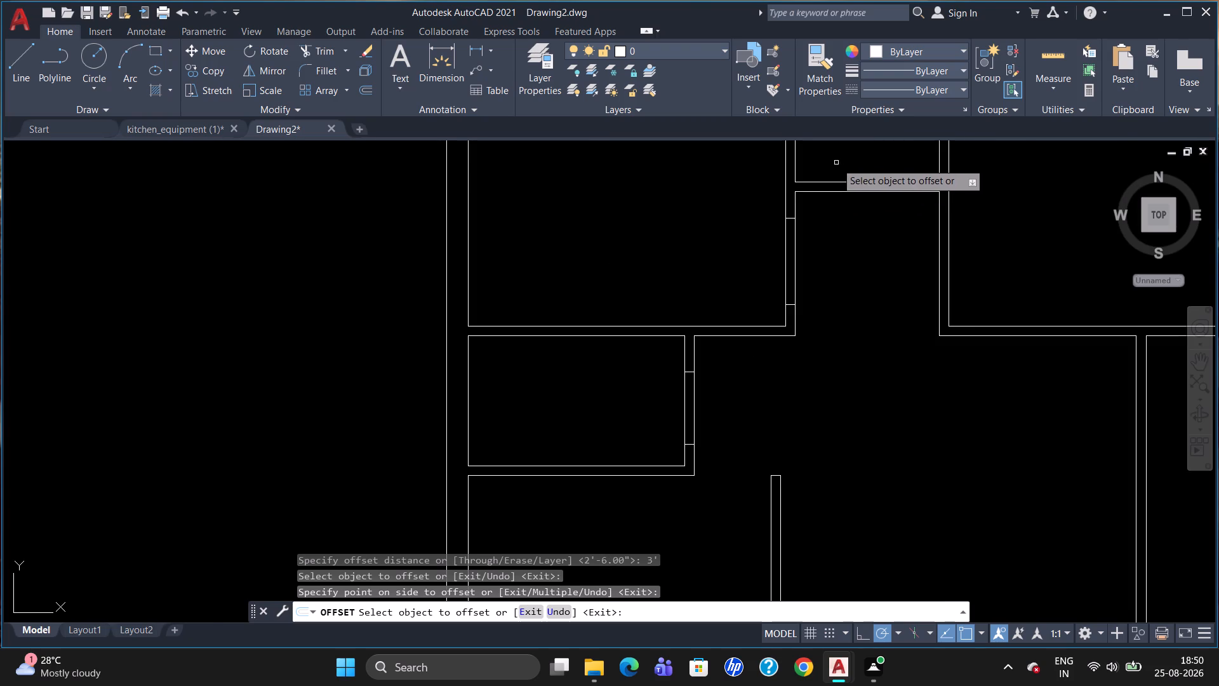
scroll(836, 163, up, 1)
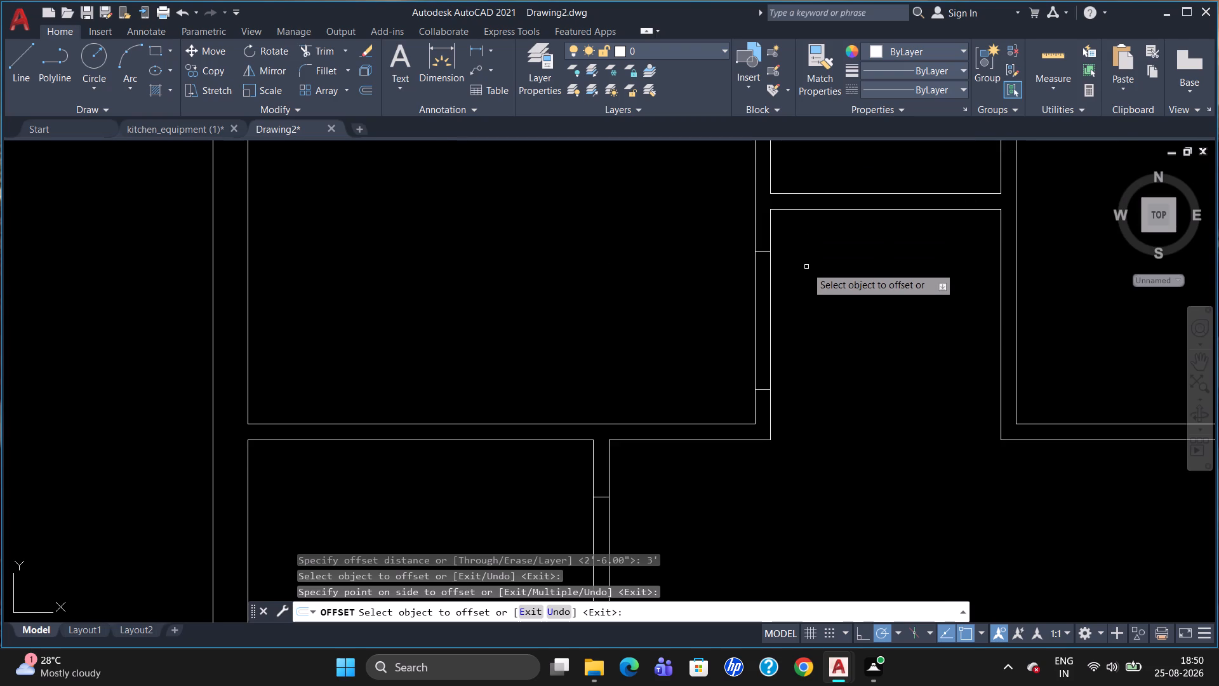
key(Escape)
Draw a jamb line across the wall closing the central passage's top, tracked 9" right of the upper middle room's inner bottom-left corner.
key(l)
key(Return)
text(TK)
key(Return)
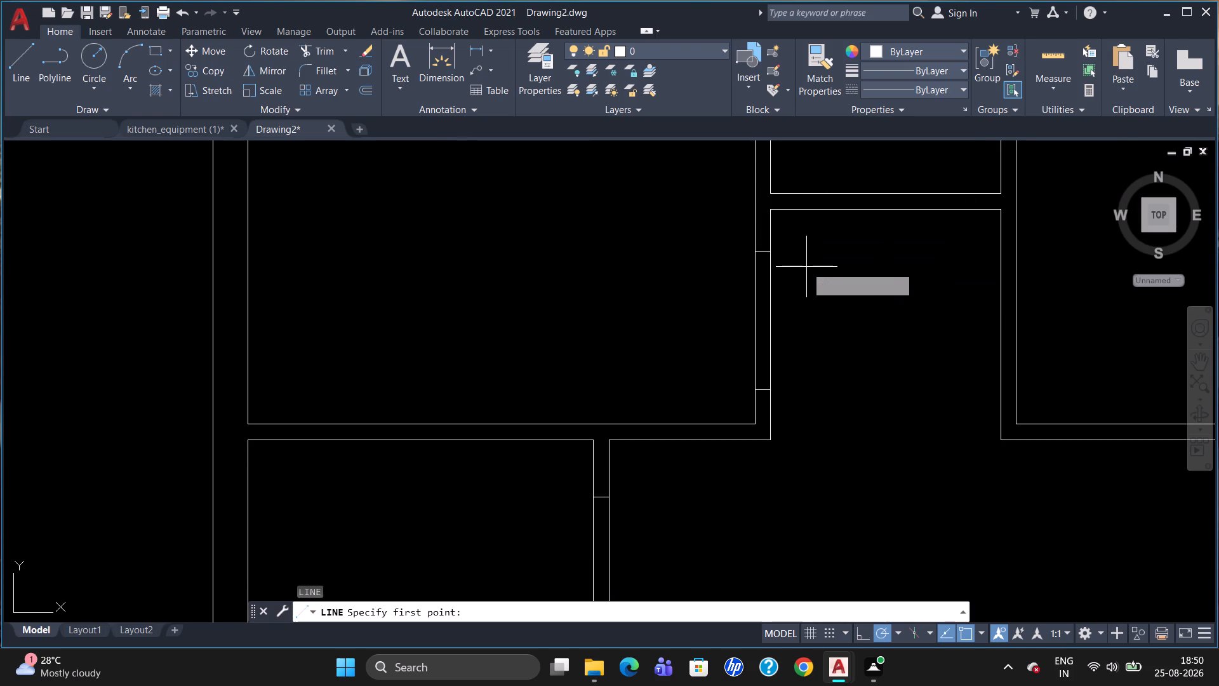
click(769, 191)
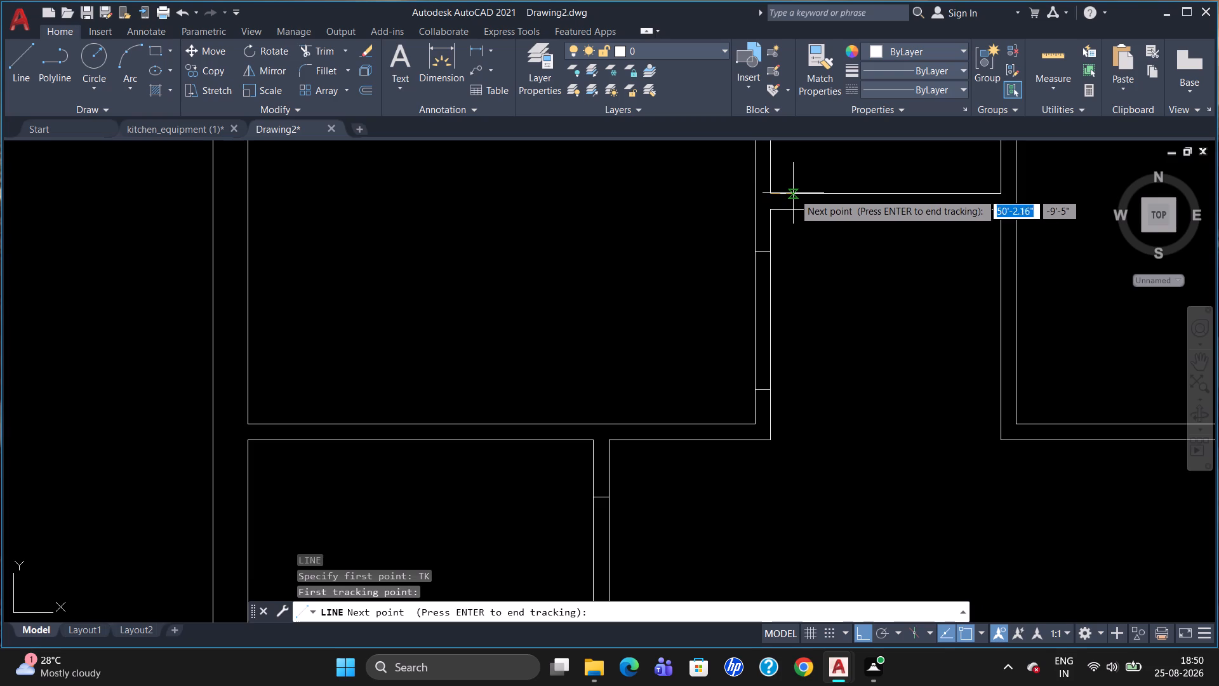
text(9")
key(Return)
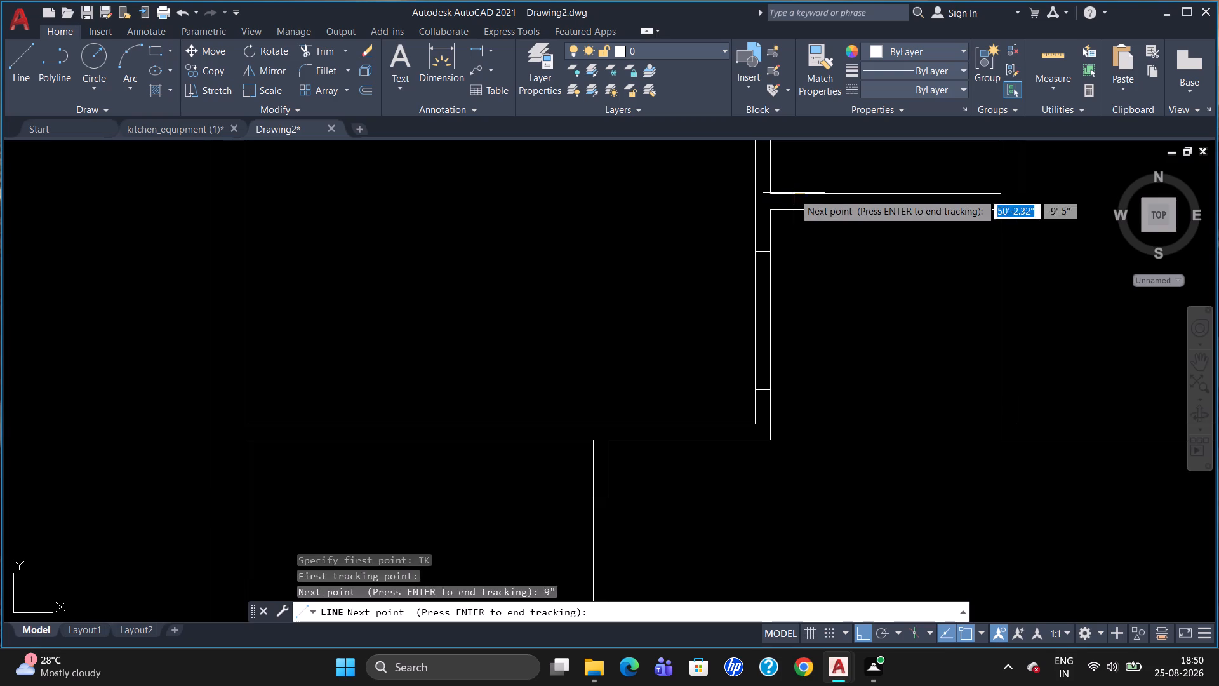
key(Return)
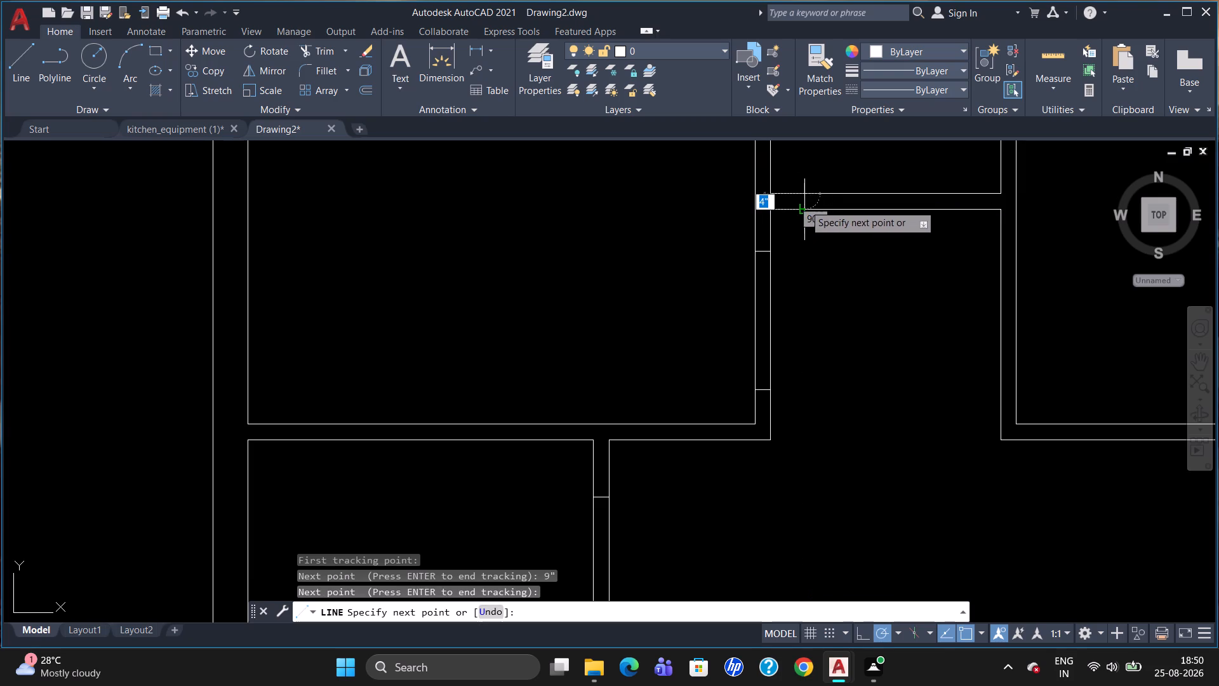
click(808, 209)
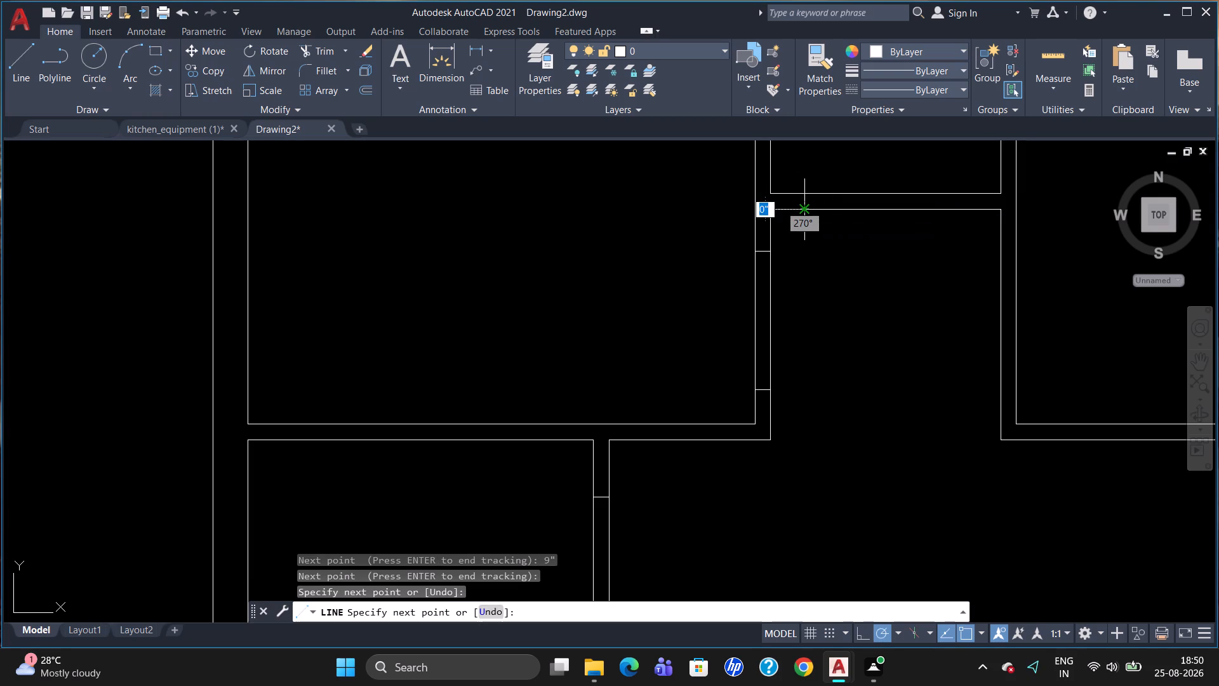
Offset the jamb line in the wall above the central passage 2'6" to the right to mark the opening's other side.
key(Escape)
key(o)
key(Return)
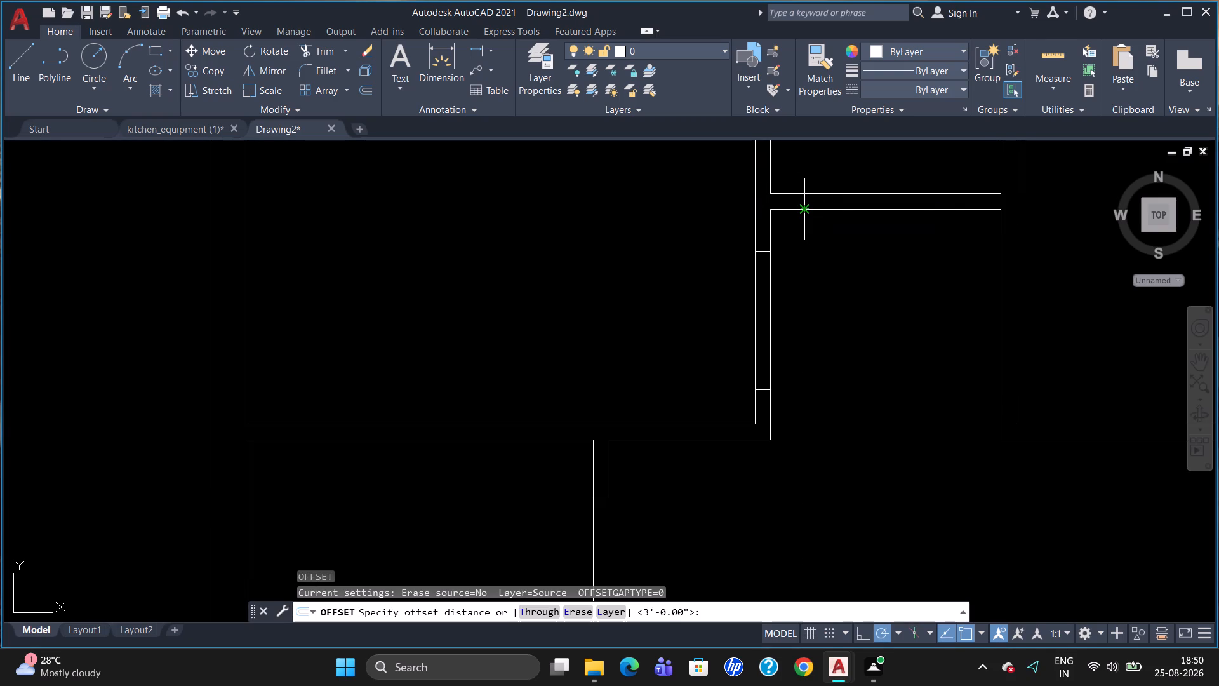
key(2)
text('6")
key(Return)
click(804, 199)
click(943, 220)
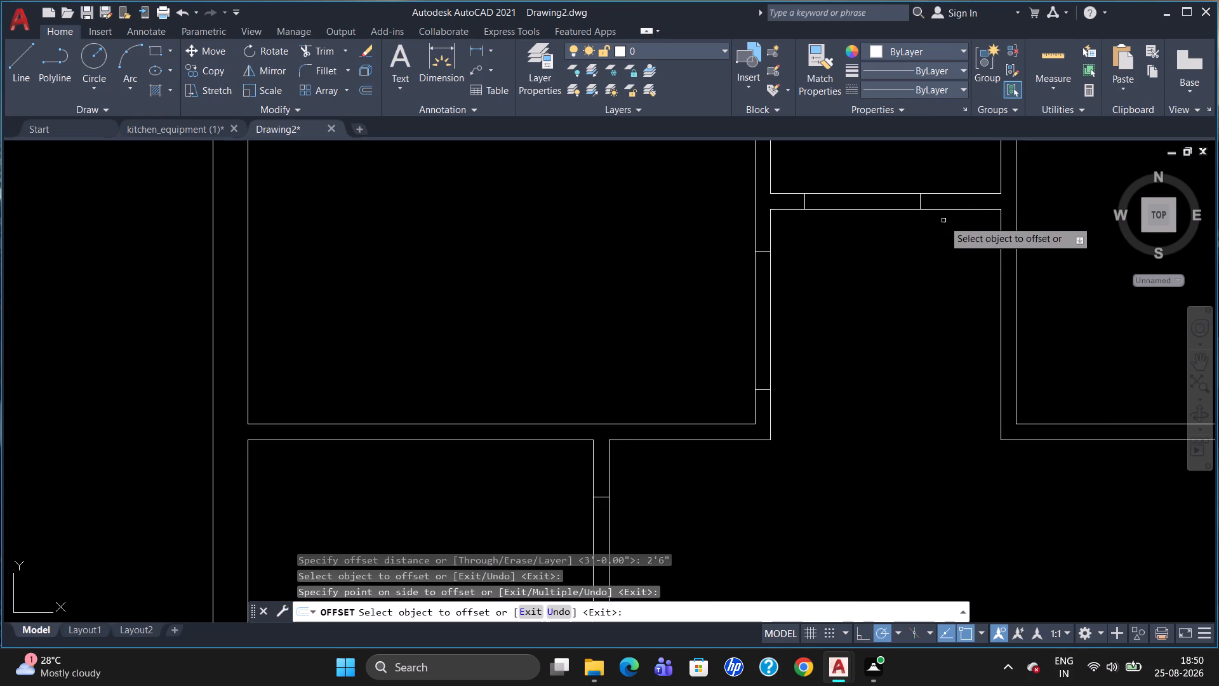
scroll(936, 239, down, 2)
scroll(992, 245, down, 1)
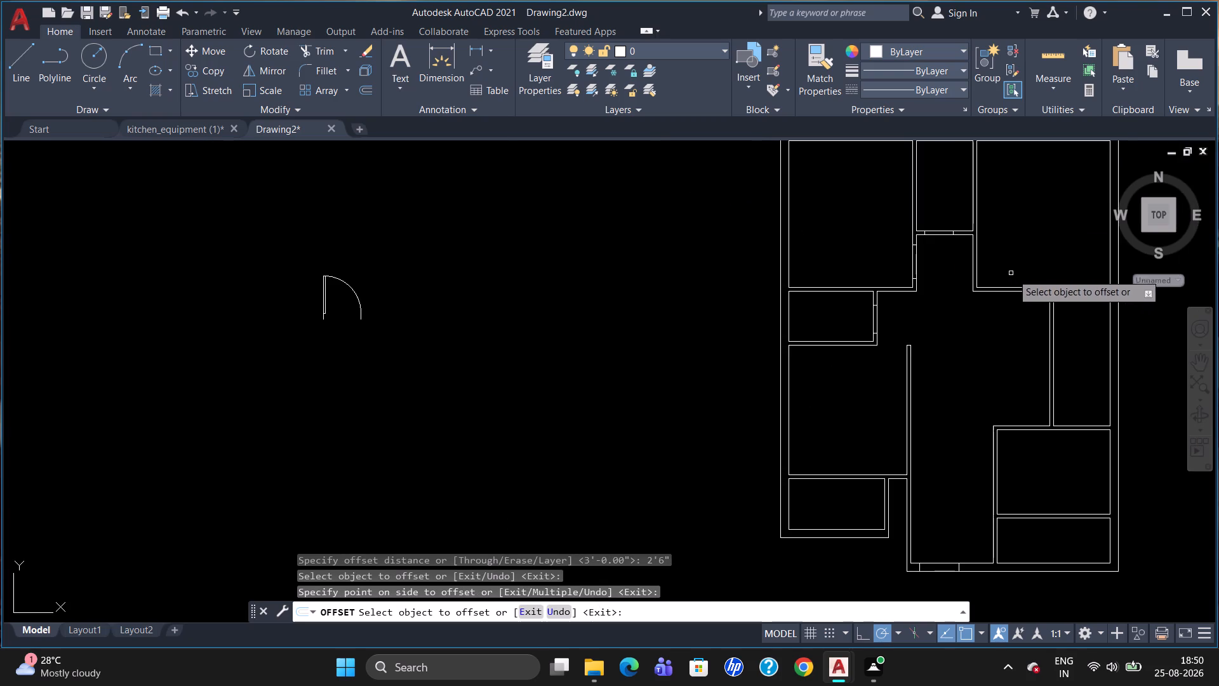
scroll(1004, 268, up, 3)
scroll(955, 259, down, 2)
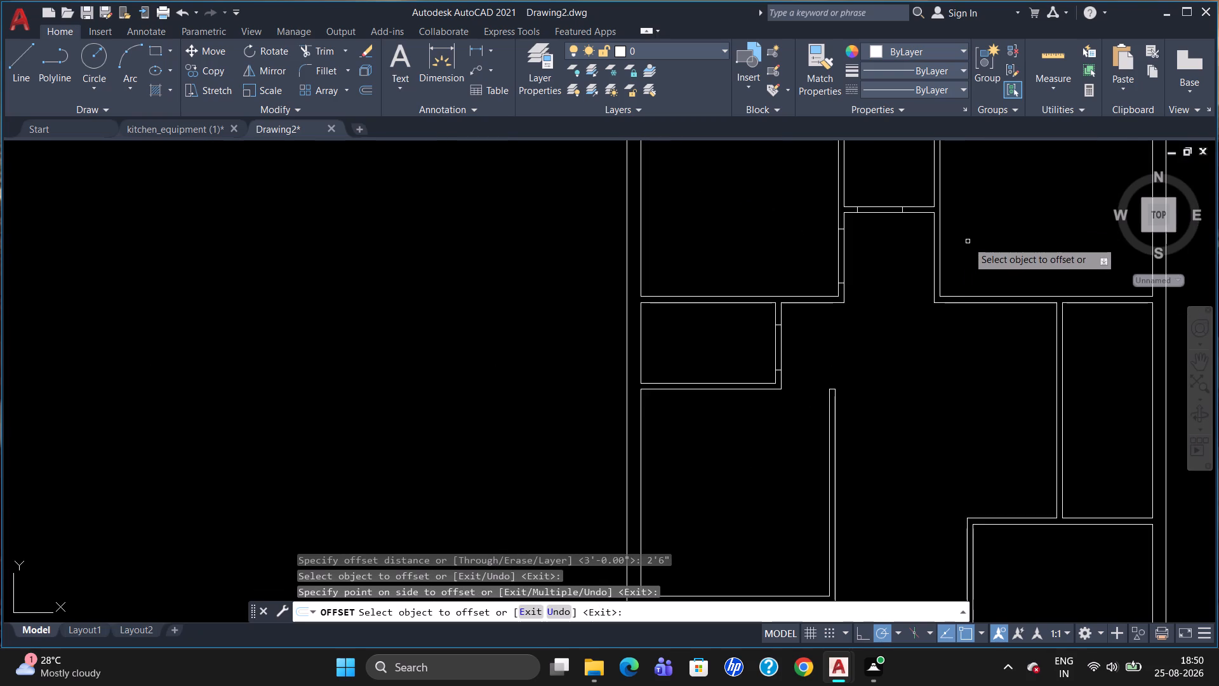
key(Escape)
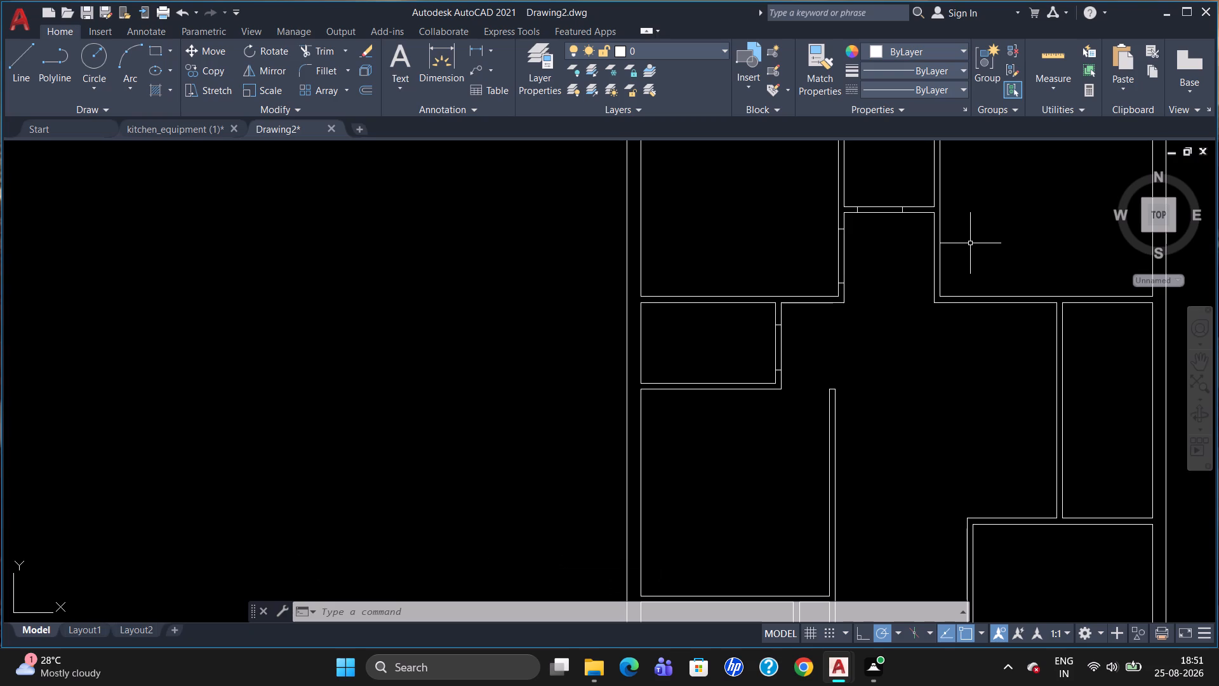
Draw a jamb line across the upper-right room's left wall, tracked 14" down from the central passage's top-right corner.
scroll(961, 236, up, 2)
scroll(960, 236, down, 2)
scroll(954, 215, up, 2)
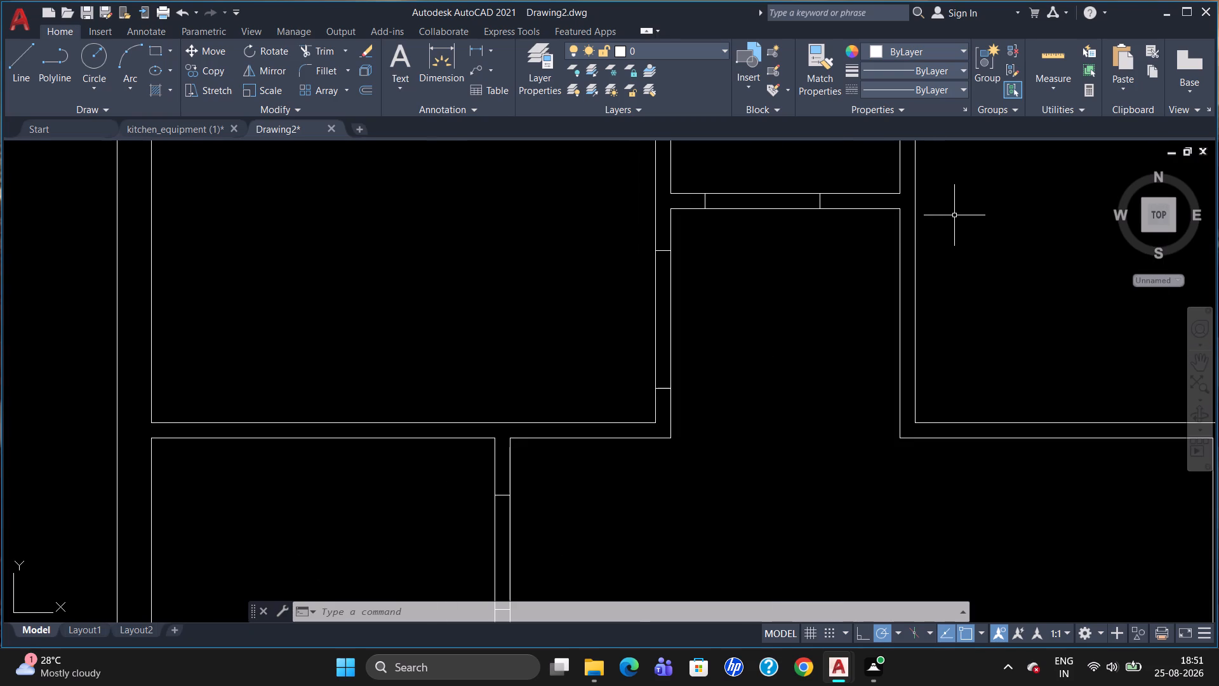
key(l)
key(Return)
text(TK)
key(Return)
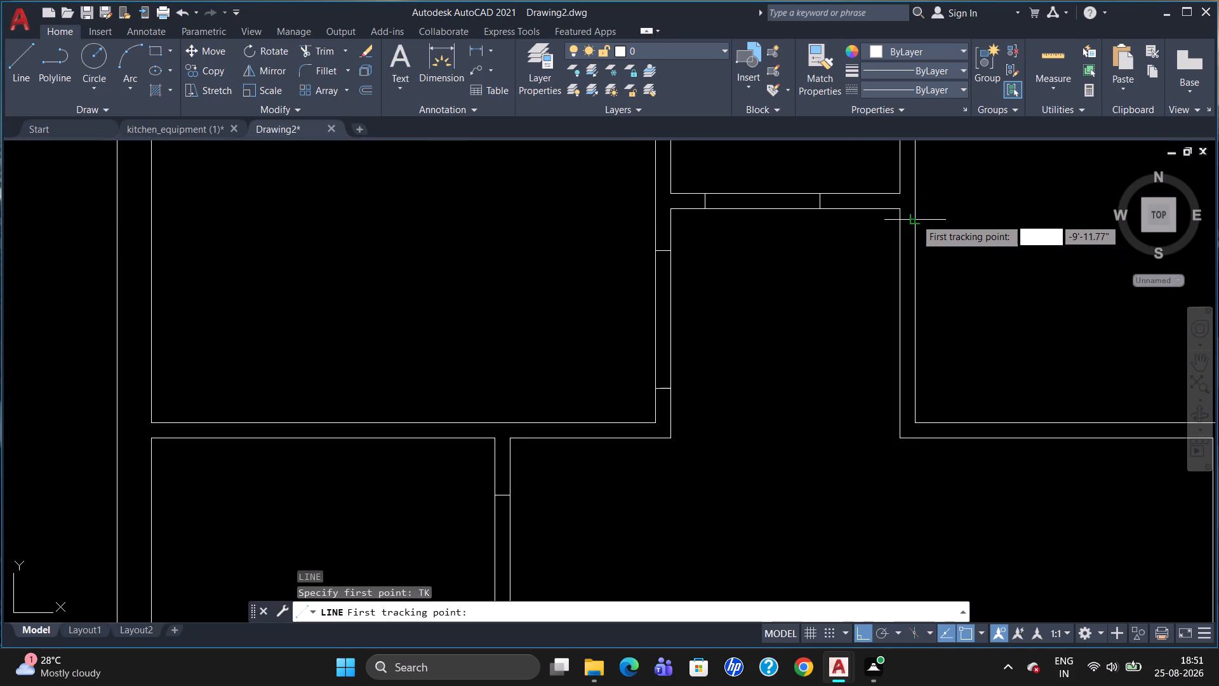
drag(895, 213, 897, 221)
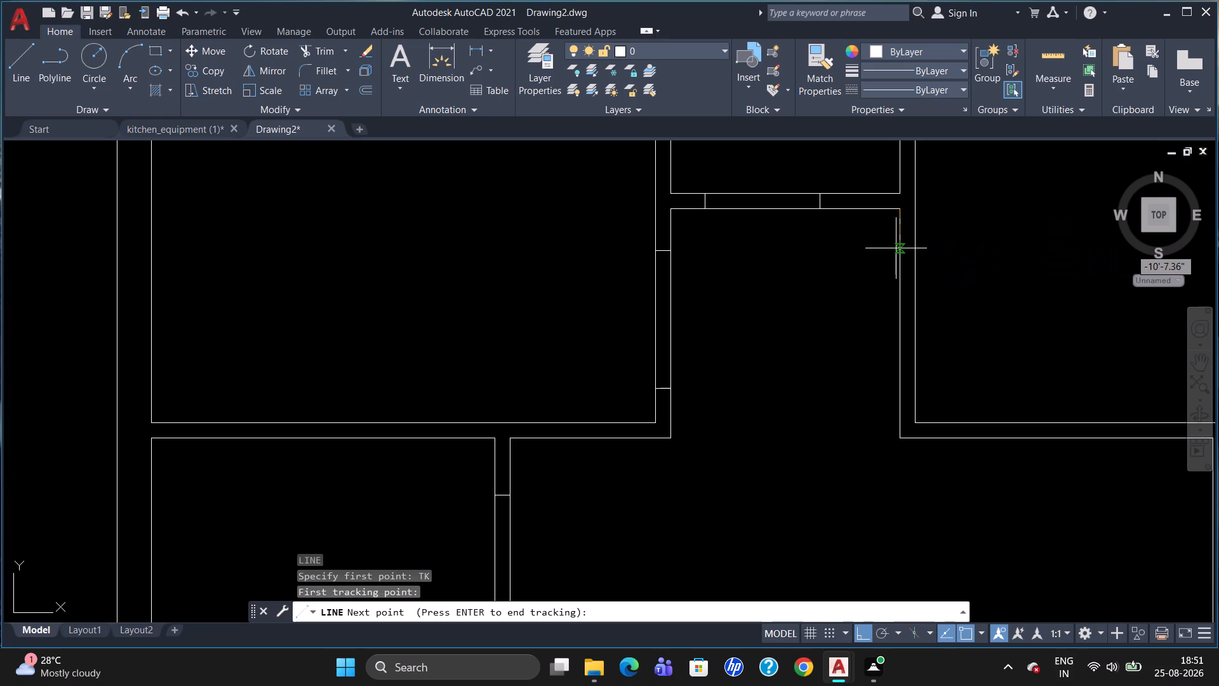
text(14")
key(Return)
key(Return)
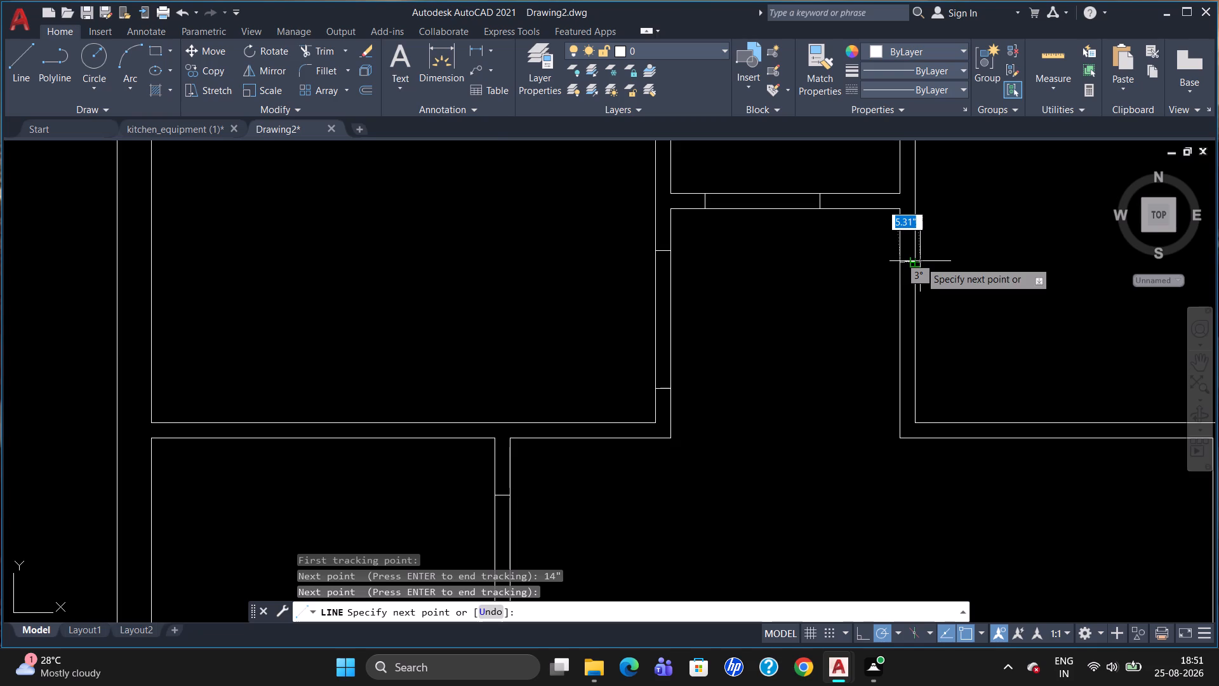
scroll(919, 262, up, 2)
click(907, 262)
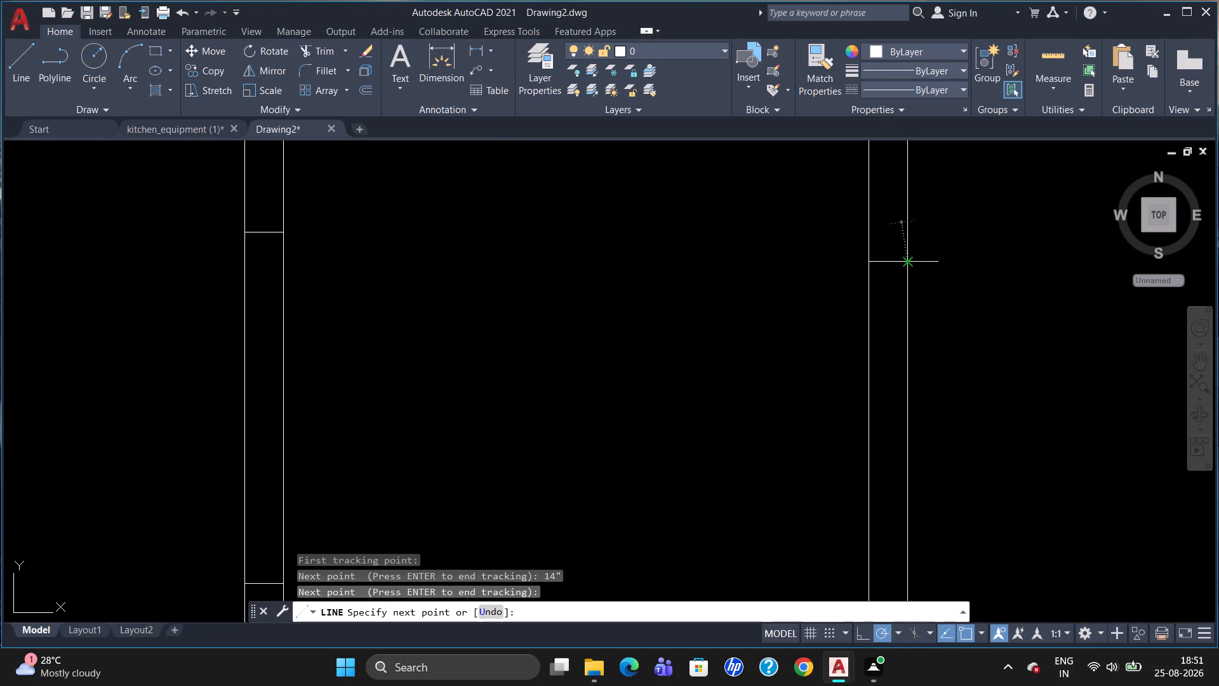
key(Escape)
Offset the upper-right room's jamb line 3' downward along its left wall to mark the other side of the opening.
key(o)
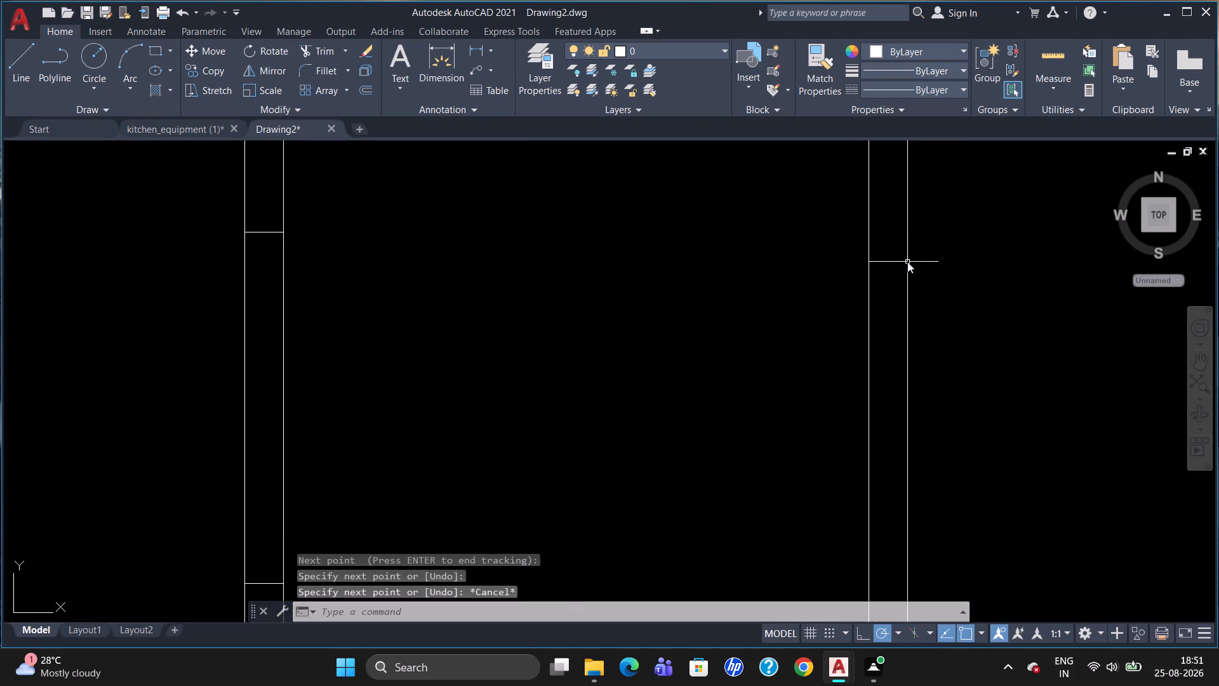
key(Return)
text(3')
key(Return)
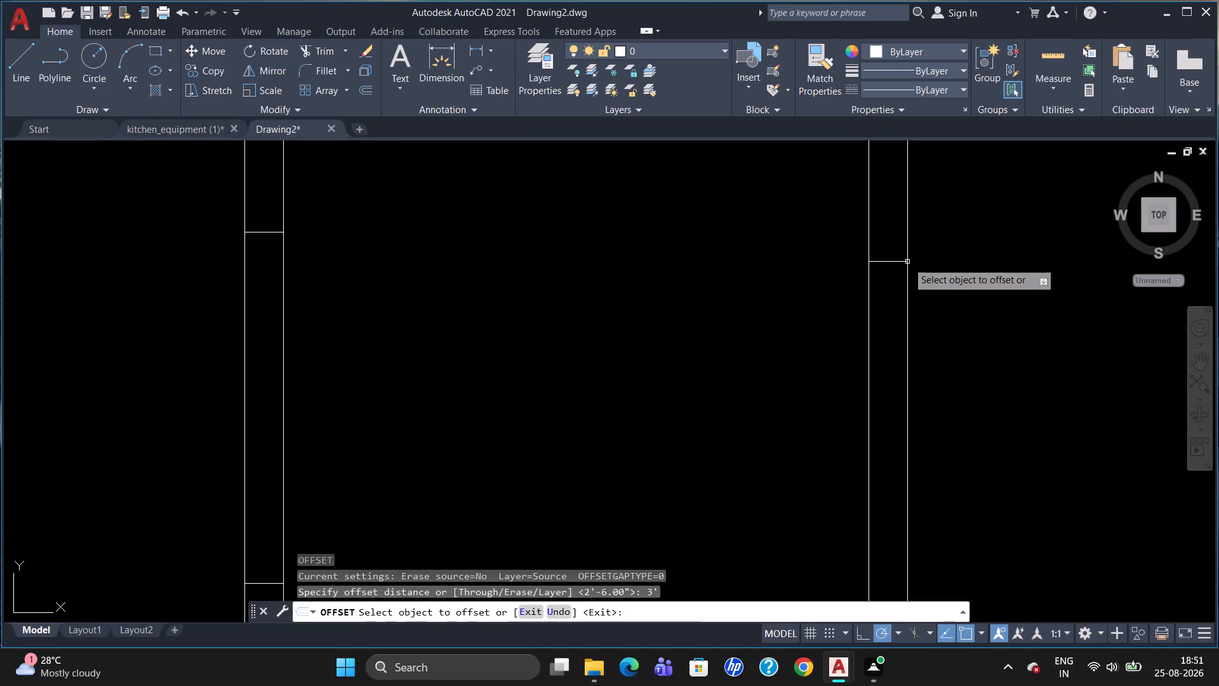
click(895, 261)
click(883, 337)
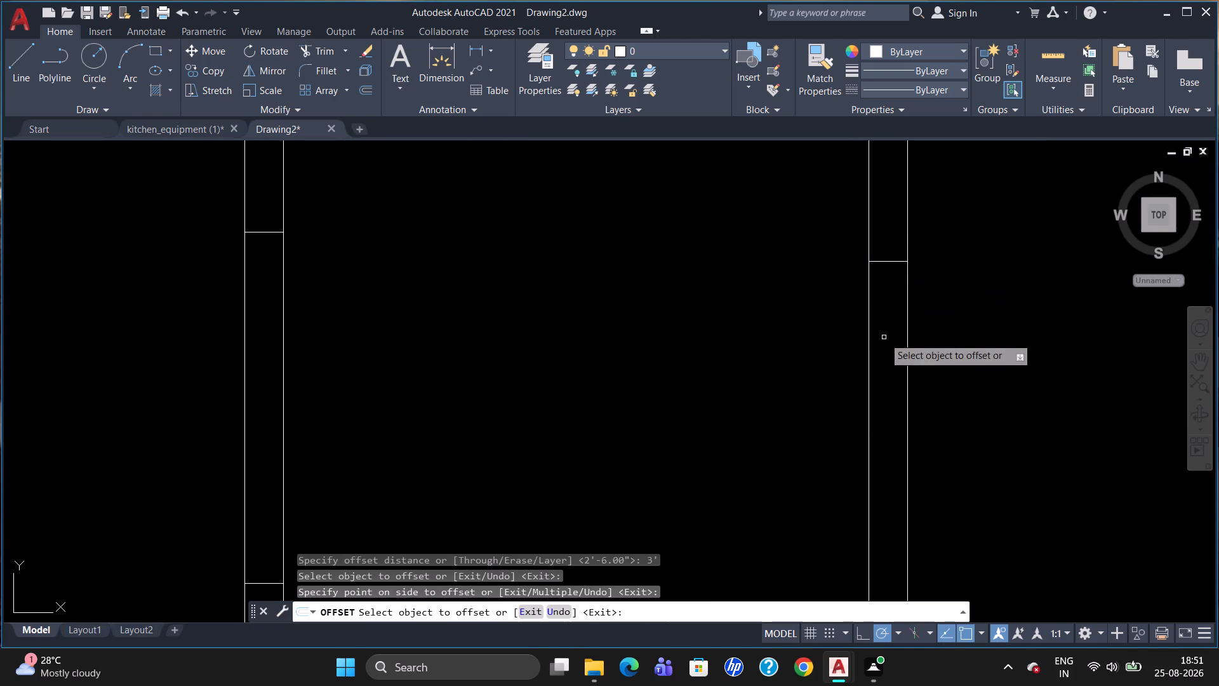
scroll(895, 323, down, 3)
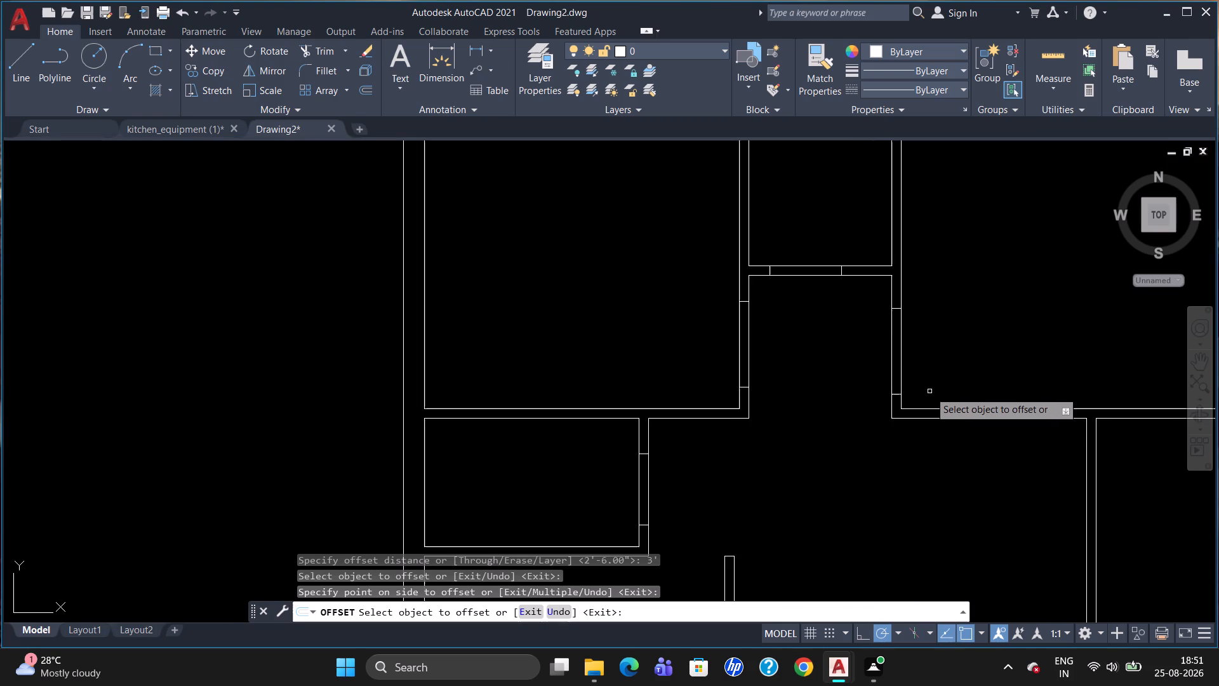
key(Escape)
Extend the top and bottom edge lines of the narrow right-hand space to the building's outer right wall line.
scroll(959, 340, down, 1)
scroll(1036, 435, up, 1)
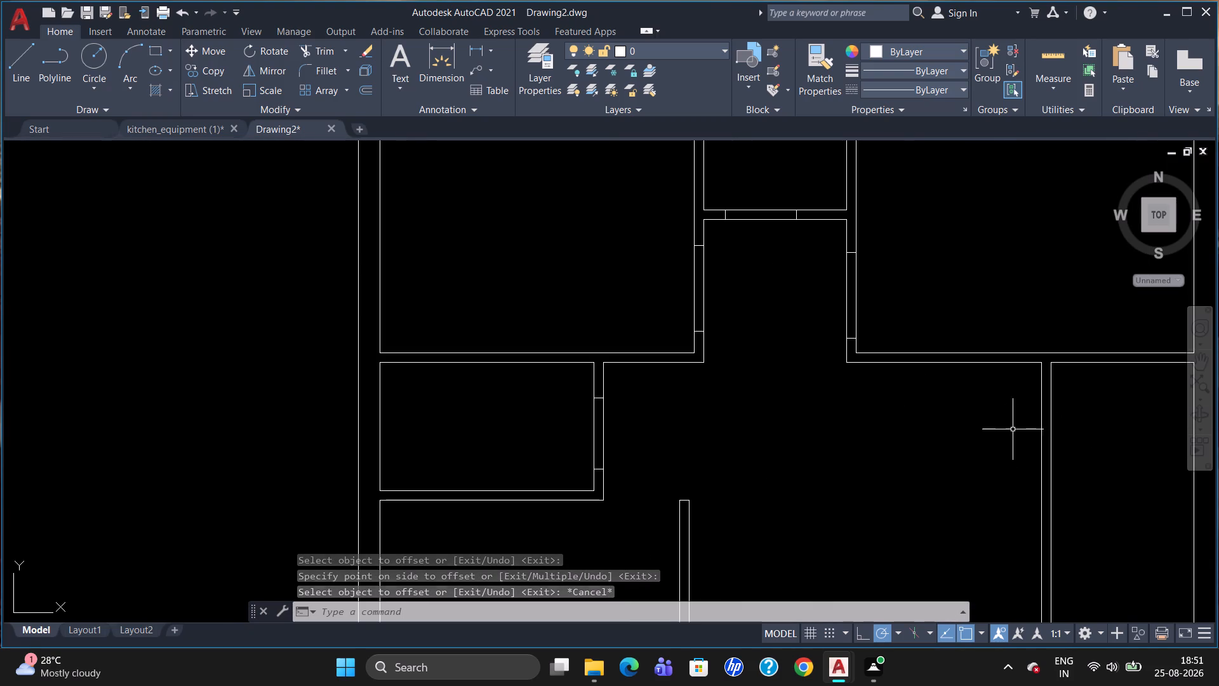
scroll(1060, 408, down, 2)
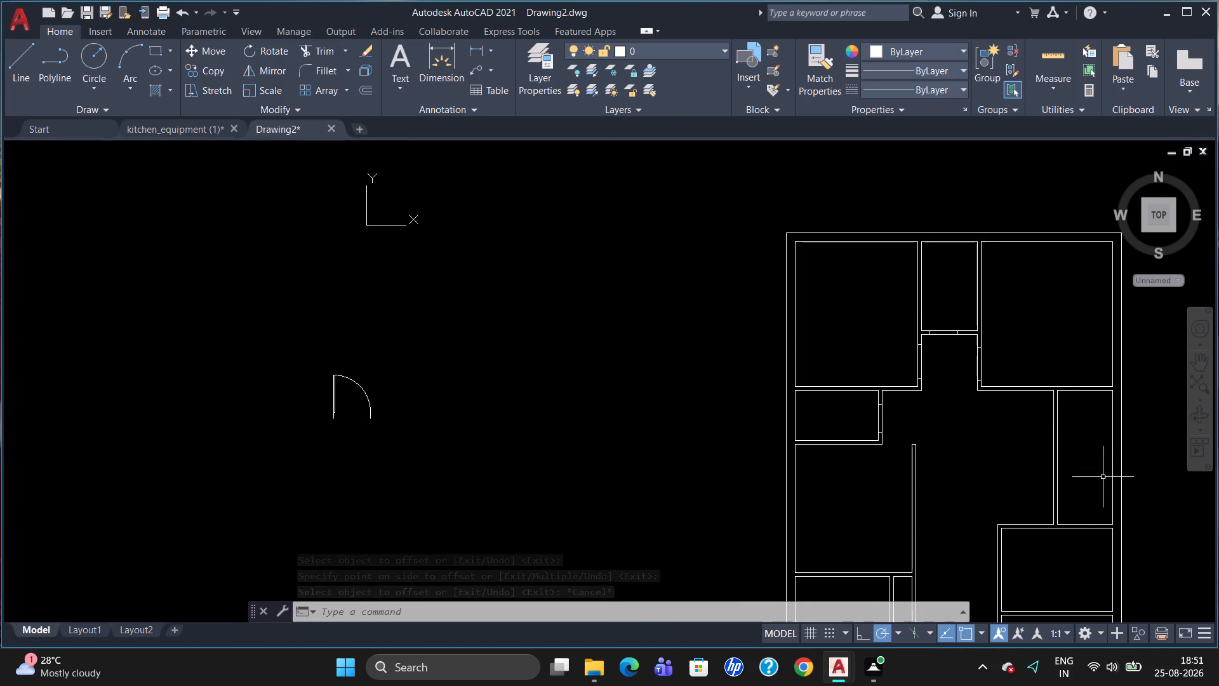
scroll(1091, 550, up, 4)
scroll(984, 455, down, 3)
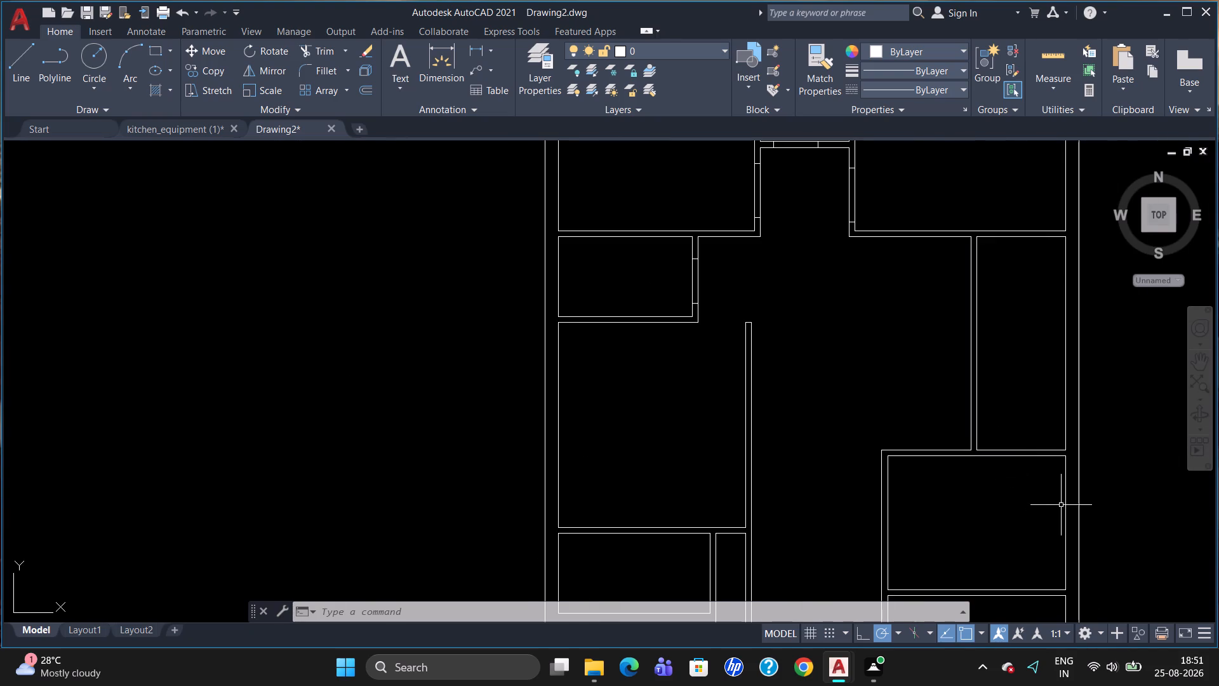
scroll(1107, 492, up, 1)
scroll(1056, 487, down, 1)
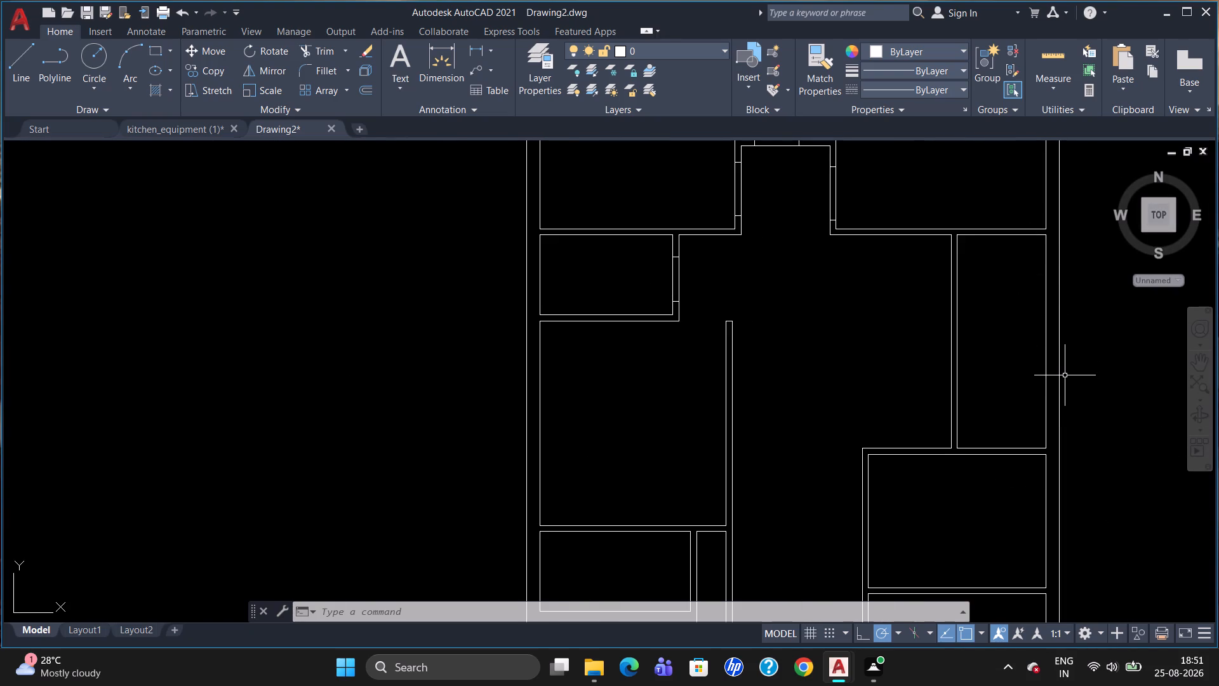
scroll(1064, 374, down, 1)
scroll(1069, 346, up, 1)
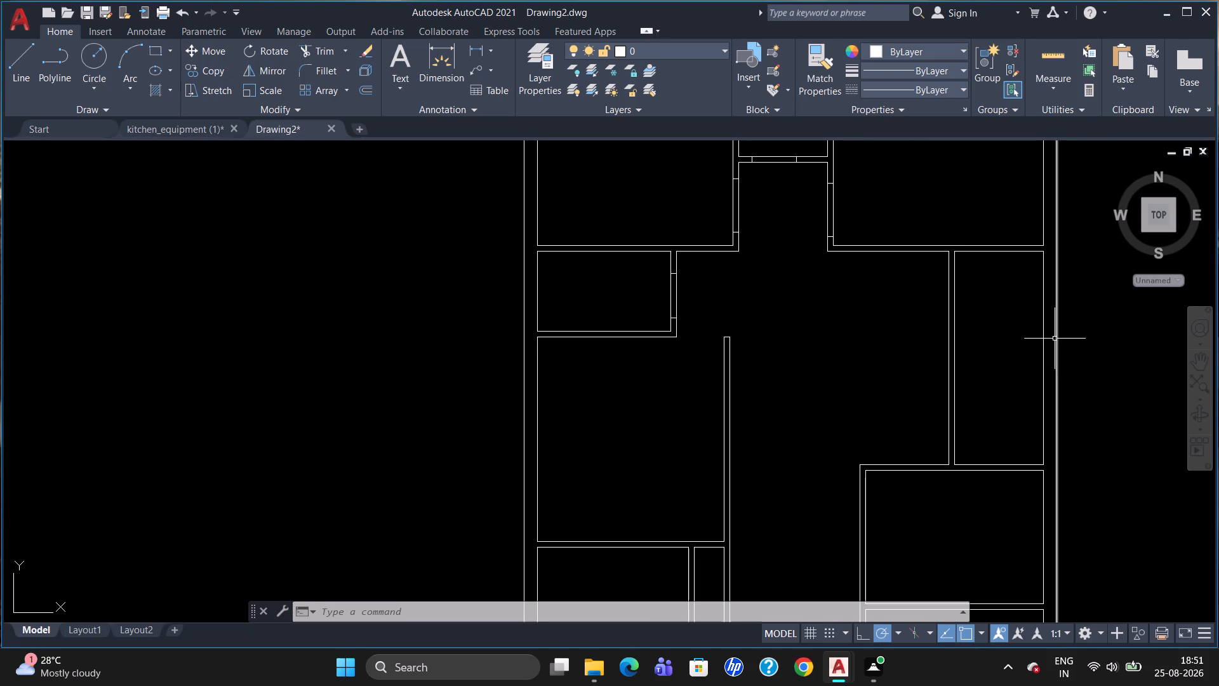
scroll(1074, 313, up, 1)
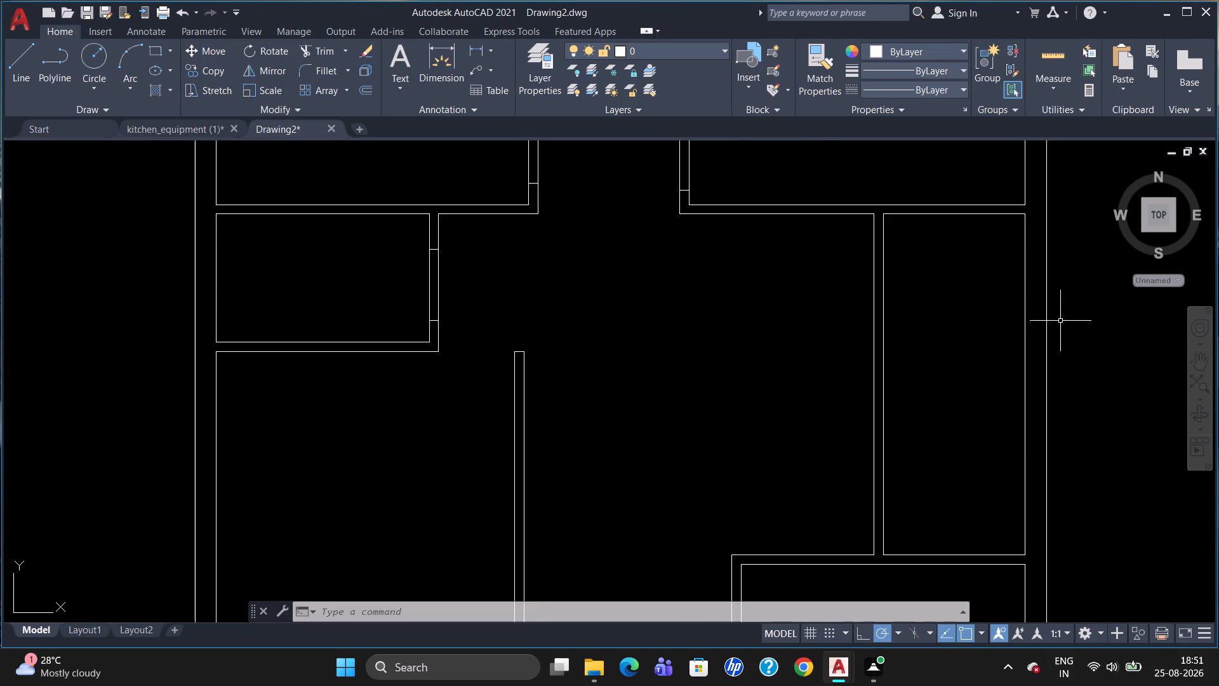
key(Escape)
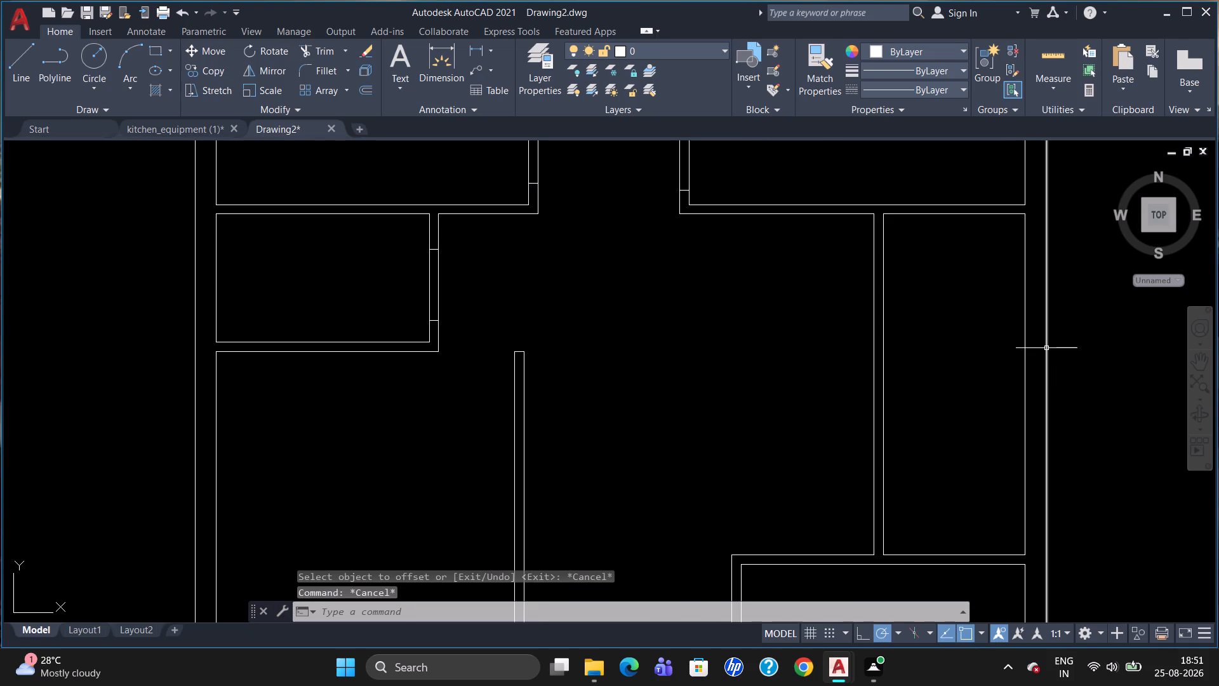
text(EX)
key(Return)
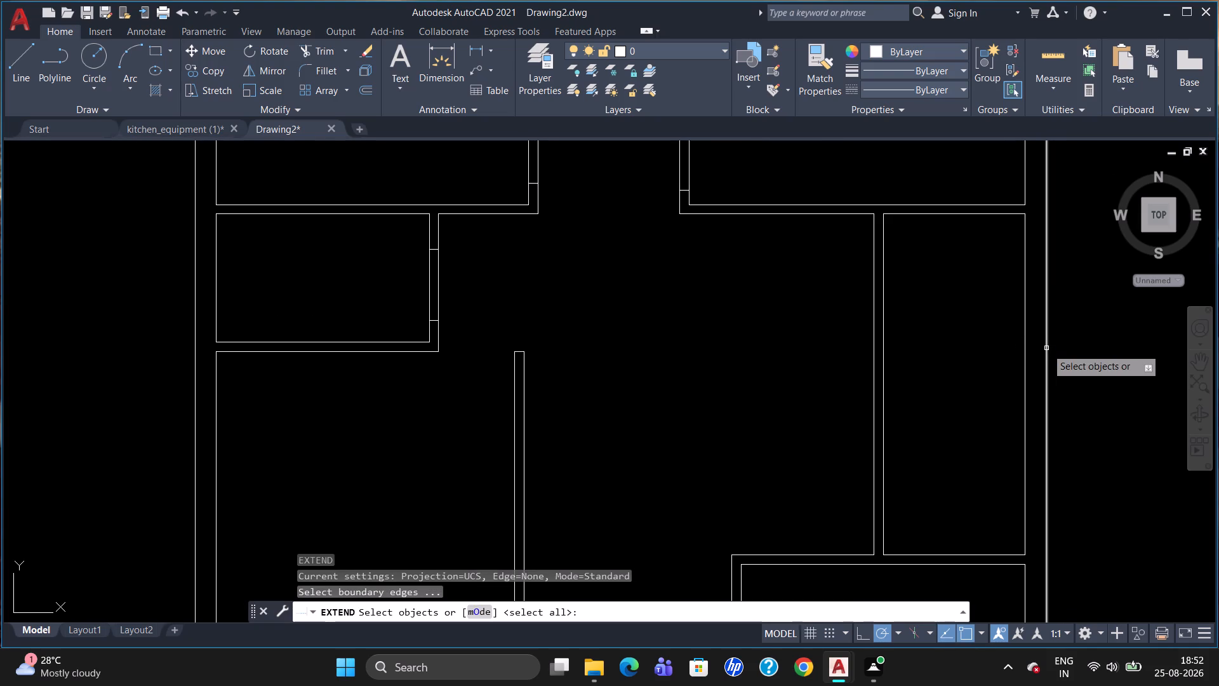
click(1046, 347)
key(Return)
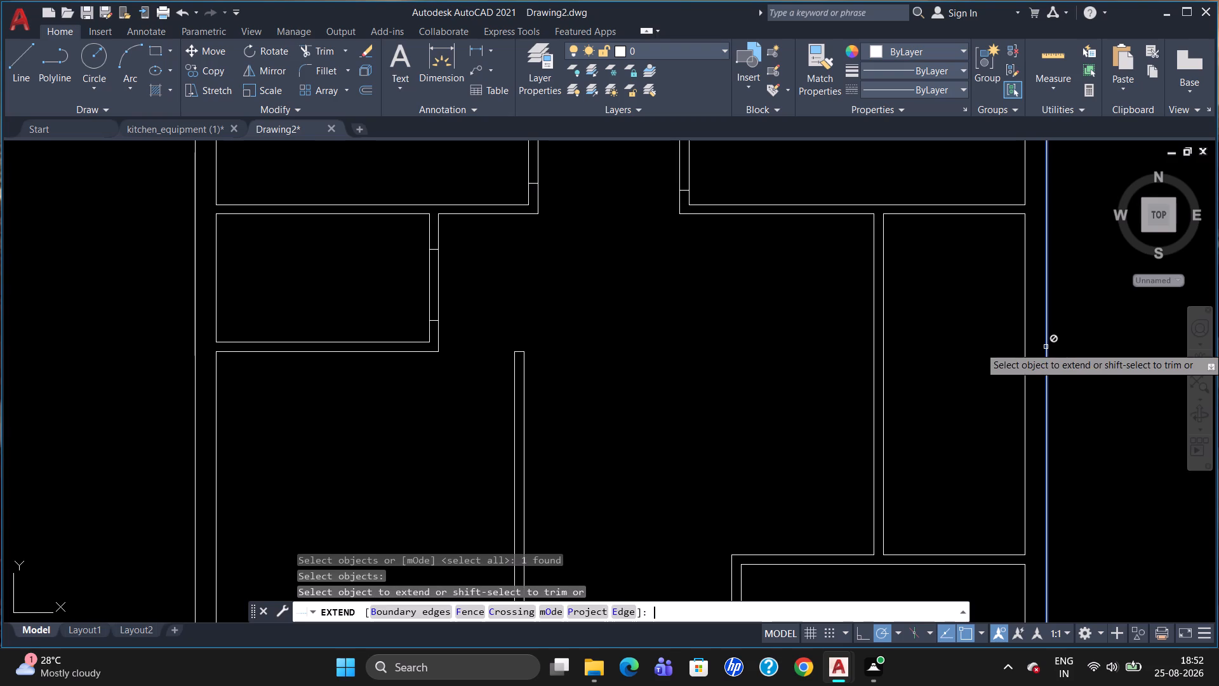
click(996, 214)
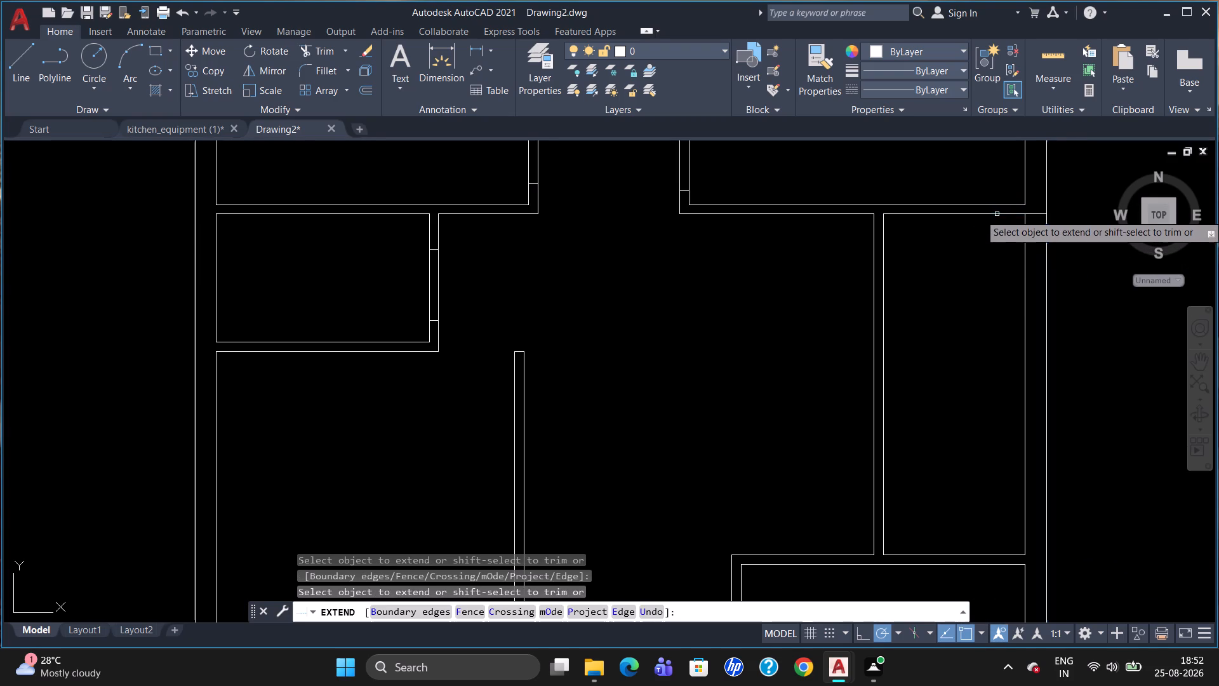
click(1016, 555)
key(Escape)
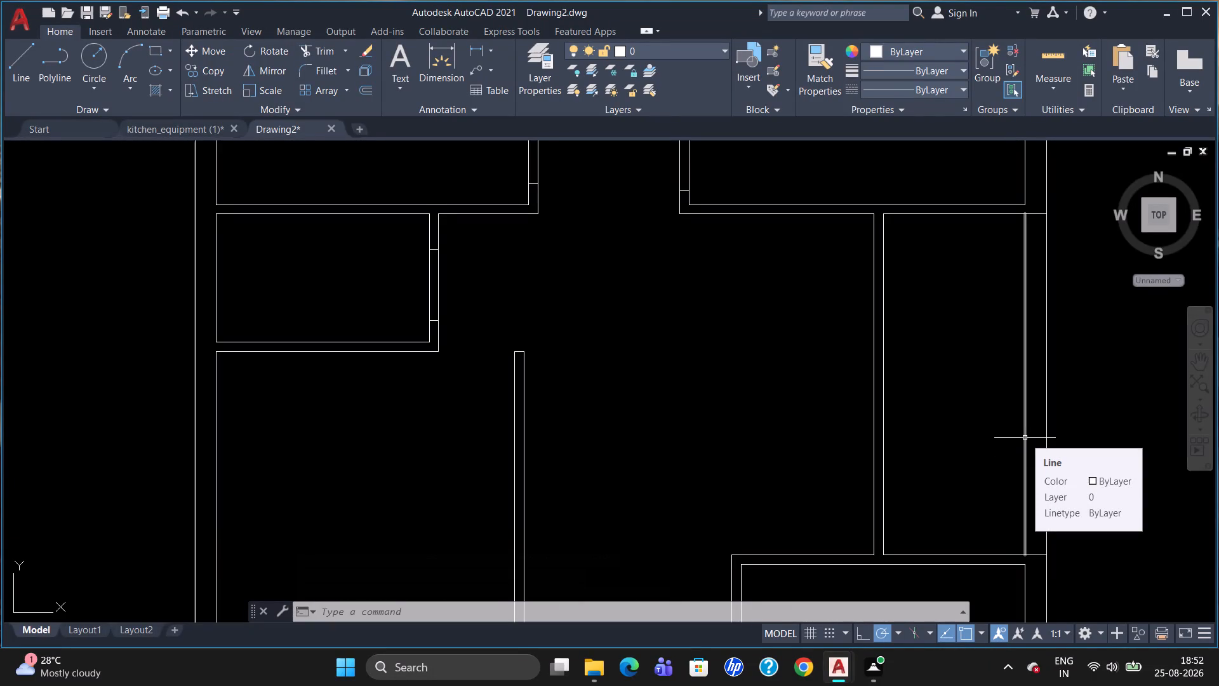
Remove the narrow right-hand space's outer wall by trimming the outer line between the extended edges and erasing the inner line.
key(Escape)
text(TR)
key(Return)
key(Return)
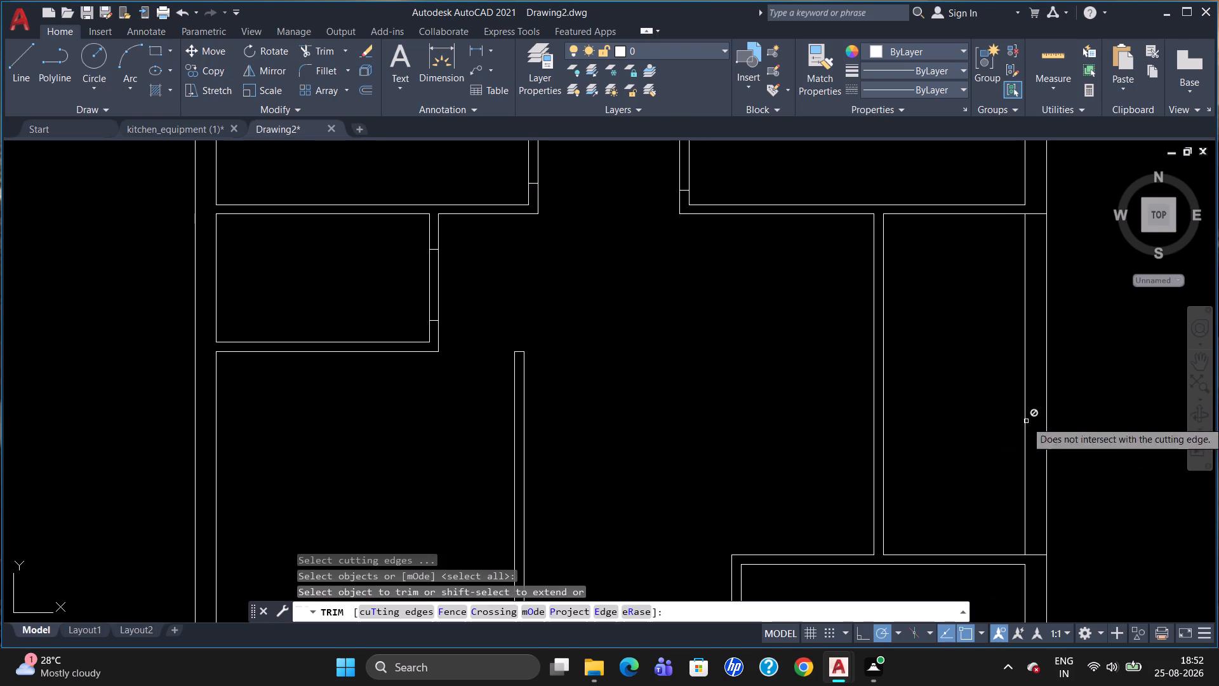
click(1026, 421)
click(1044, 417)
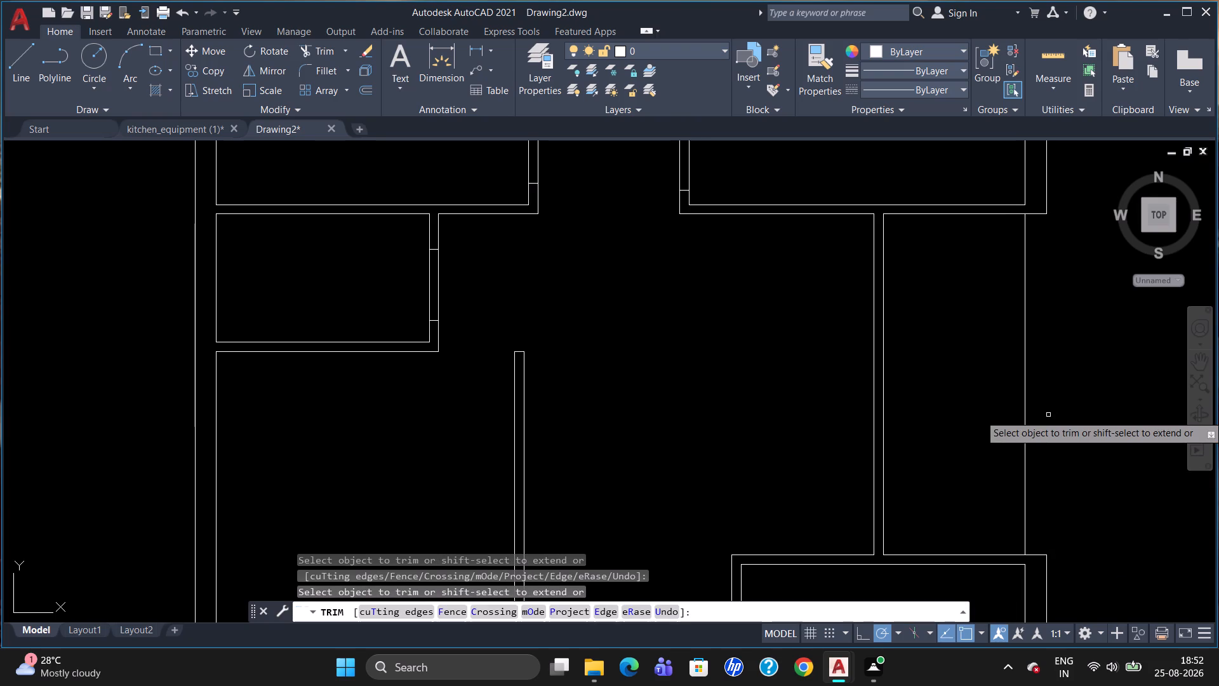
key(Escape)
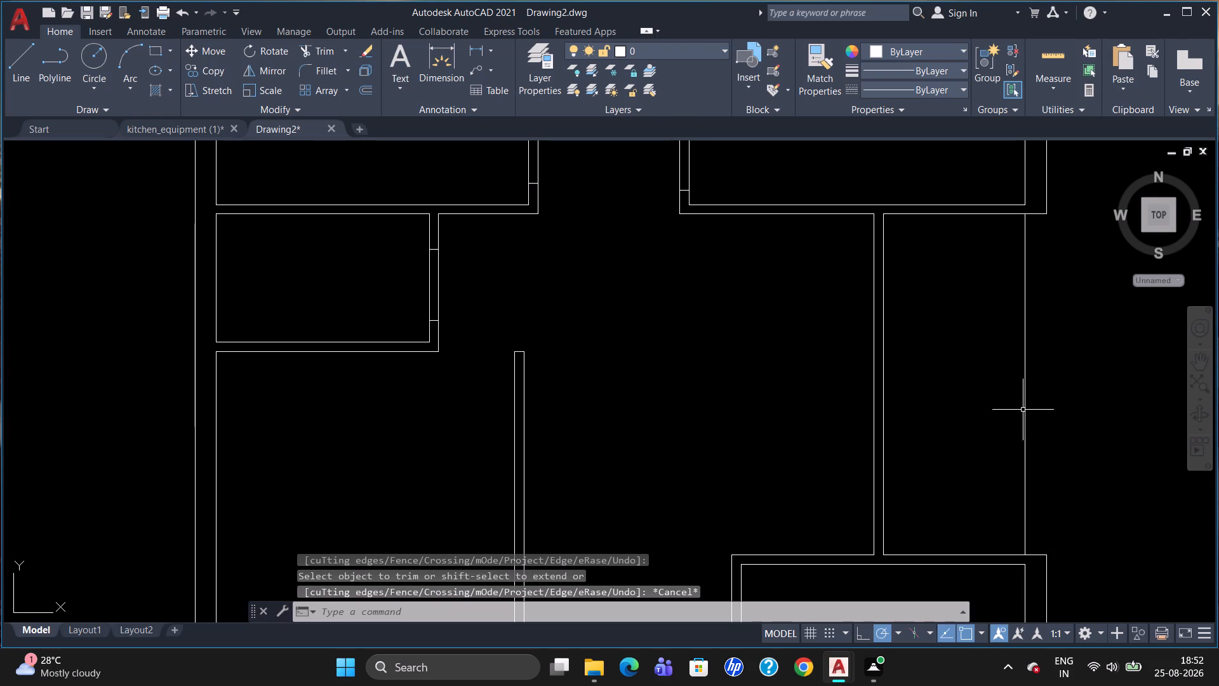
click(1026, 403)
key(Delete)
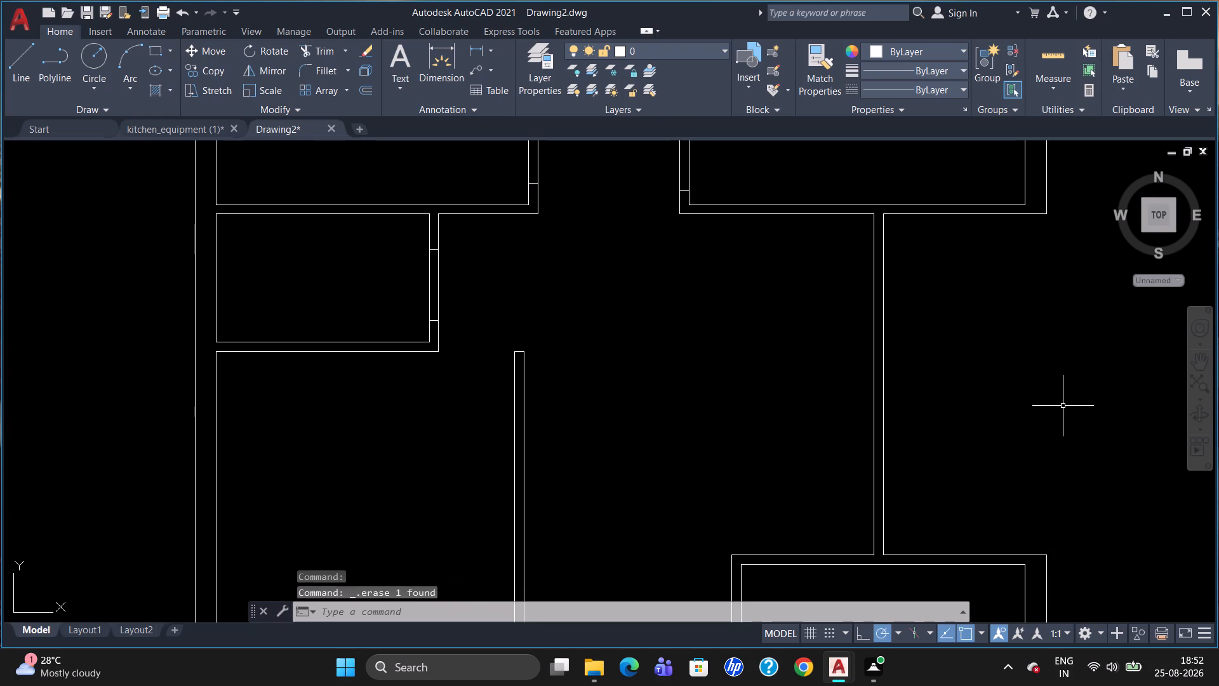
Draw a vertical line across the open outer side of the narrow right-hand space, from its top edge line to its bottom edge line.
scroll(1063, 403, down, 1)
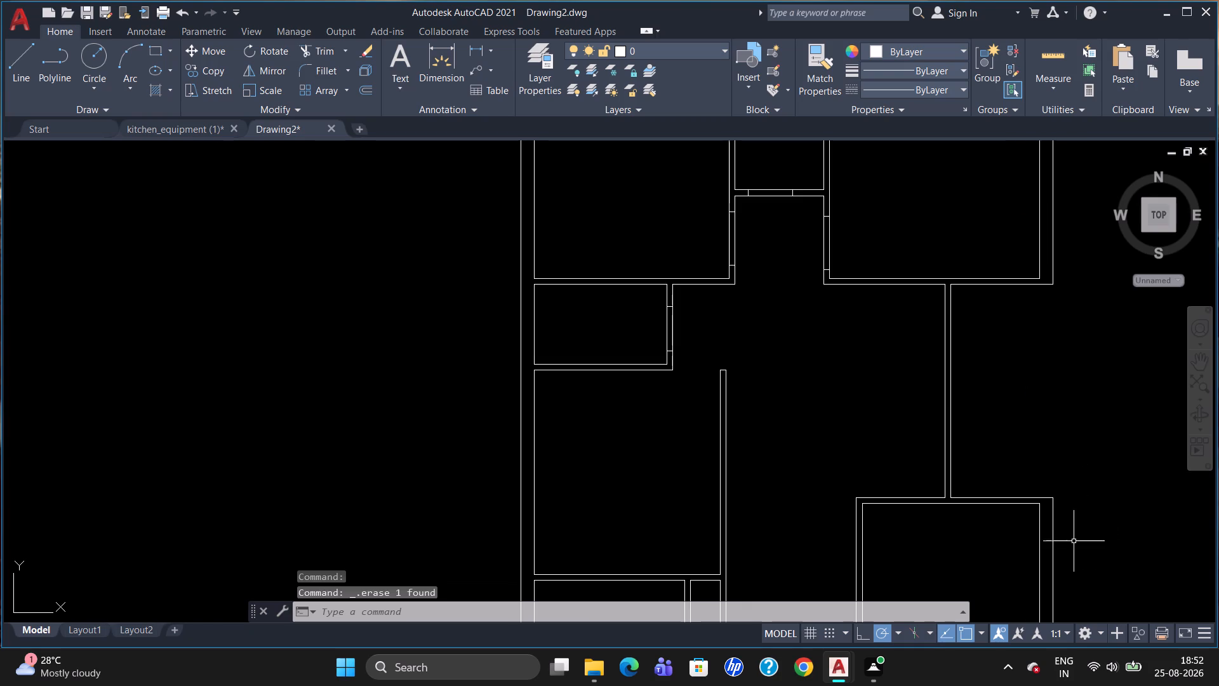
scroll(1032, 339, up, 1)
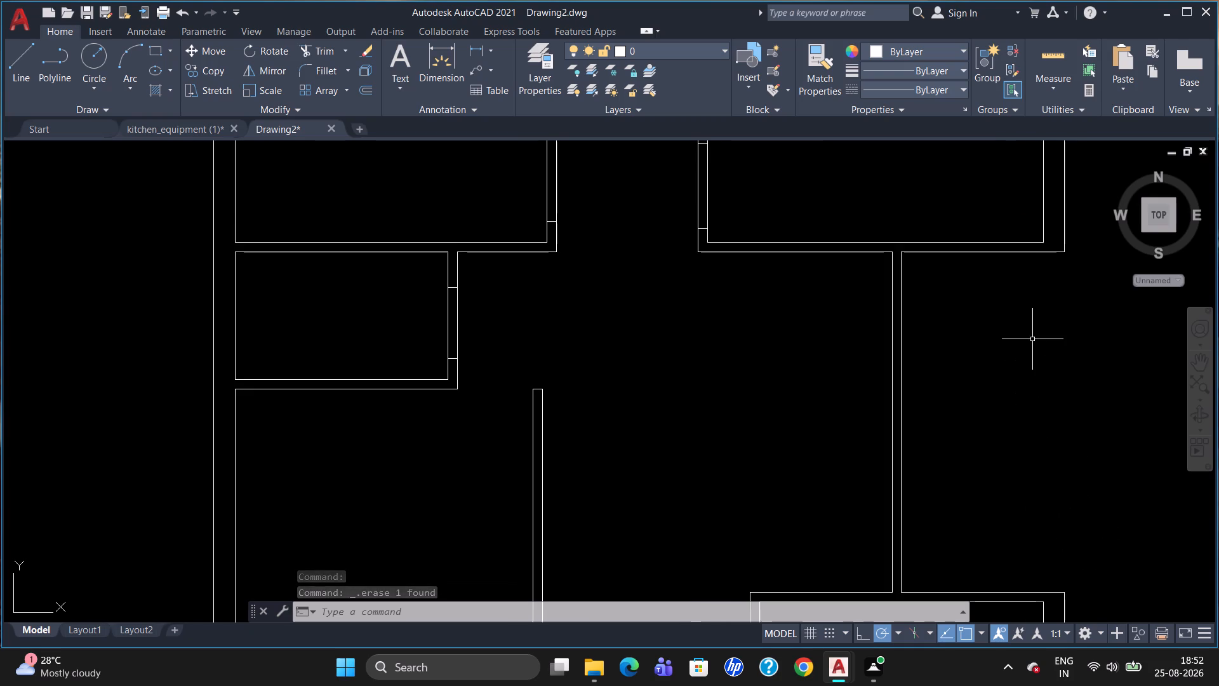
scroll(1032, 339, down, 1)
key(l)
key(Return)
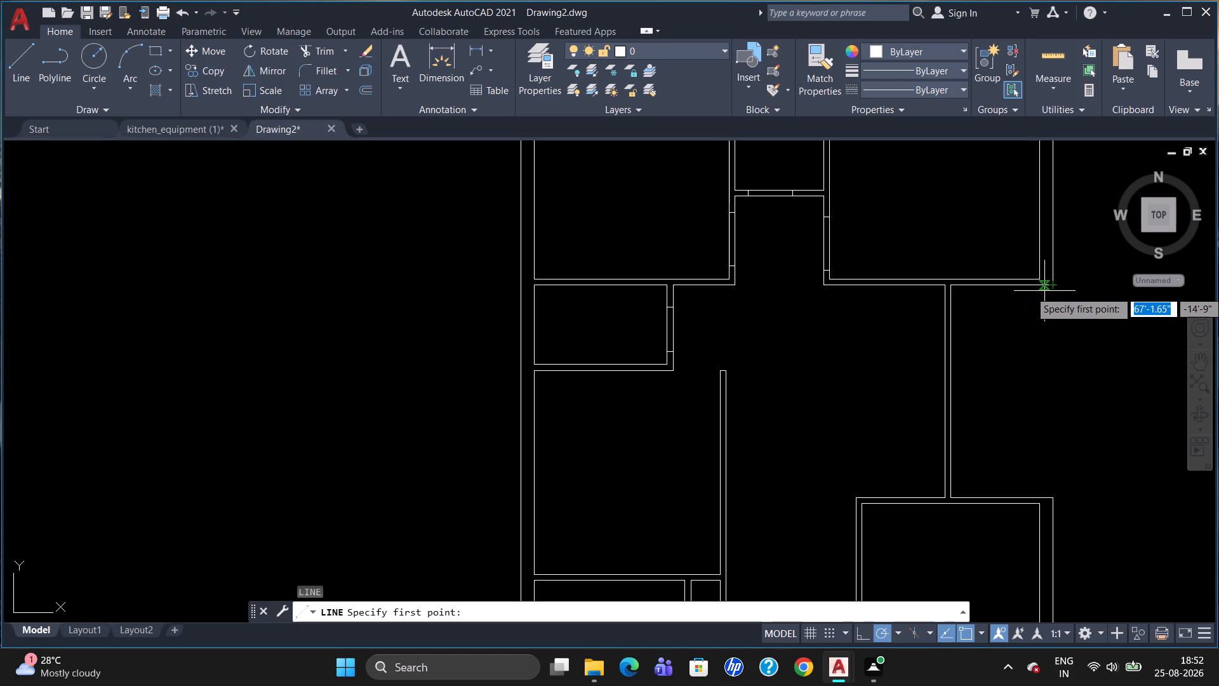
scroll(1046, 290, up, 2)
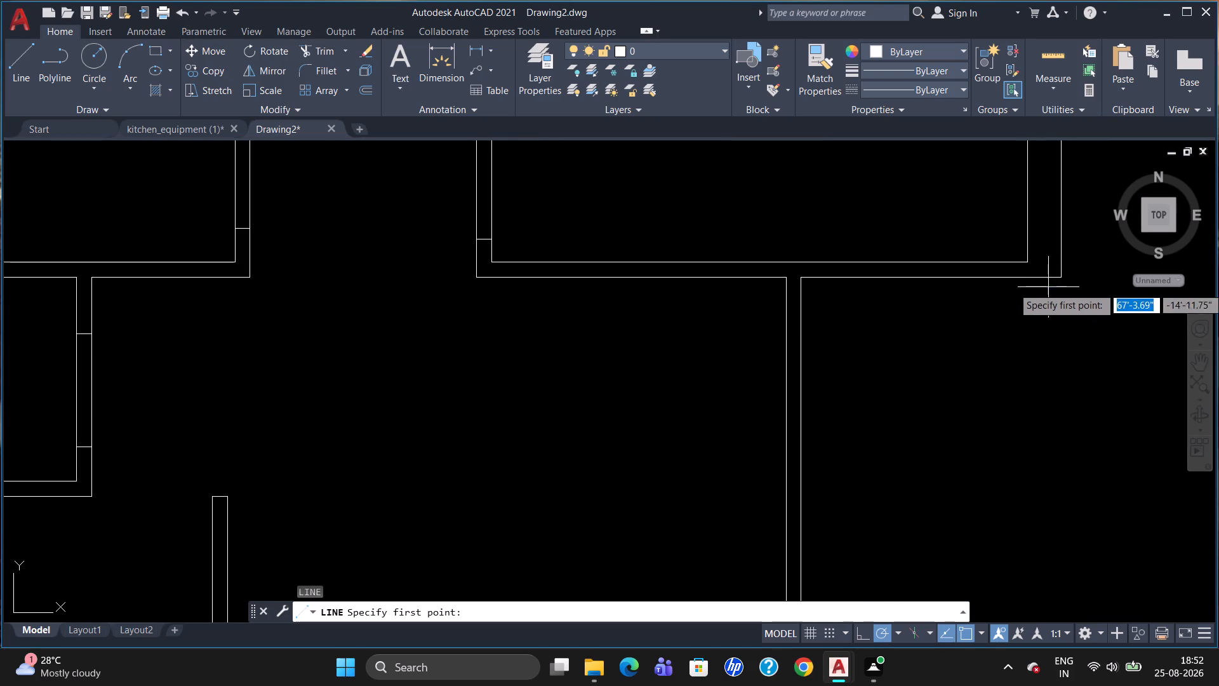
drag(1051, 278, 1051, 283)
scroll(1060, 408, down, 3)
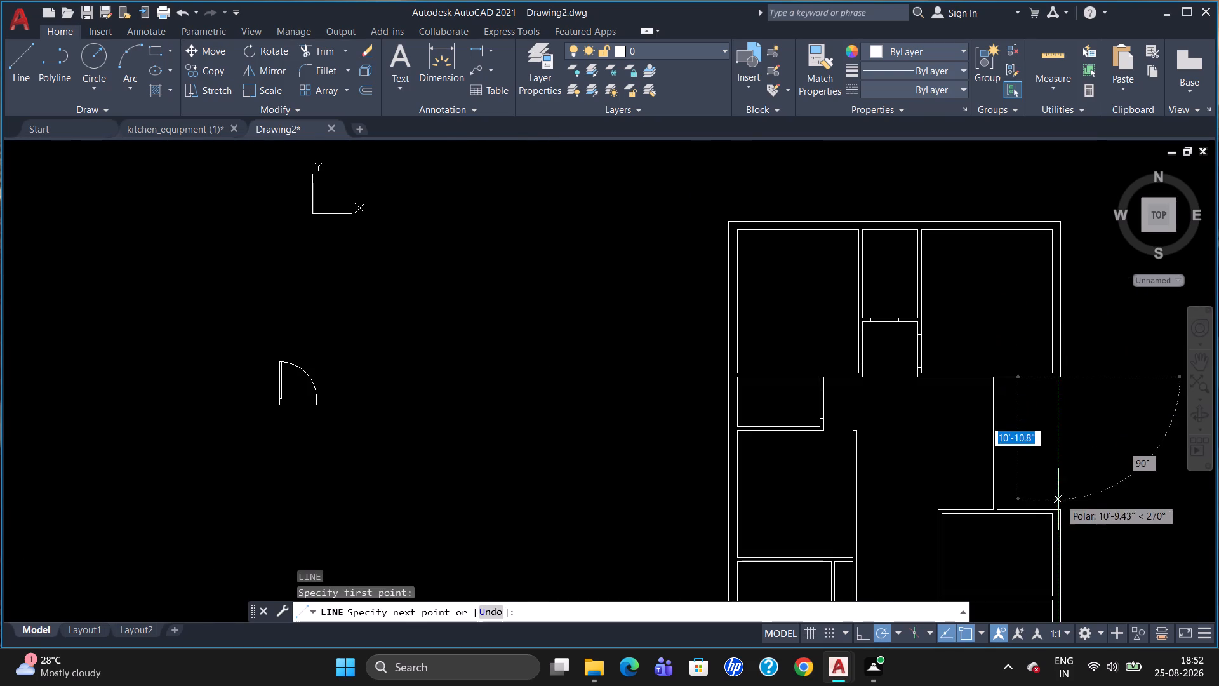
scroll(1053, 514, up, 3)
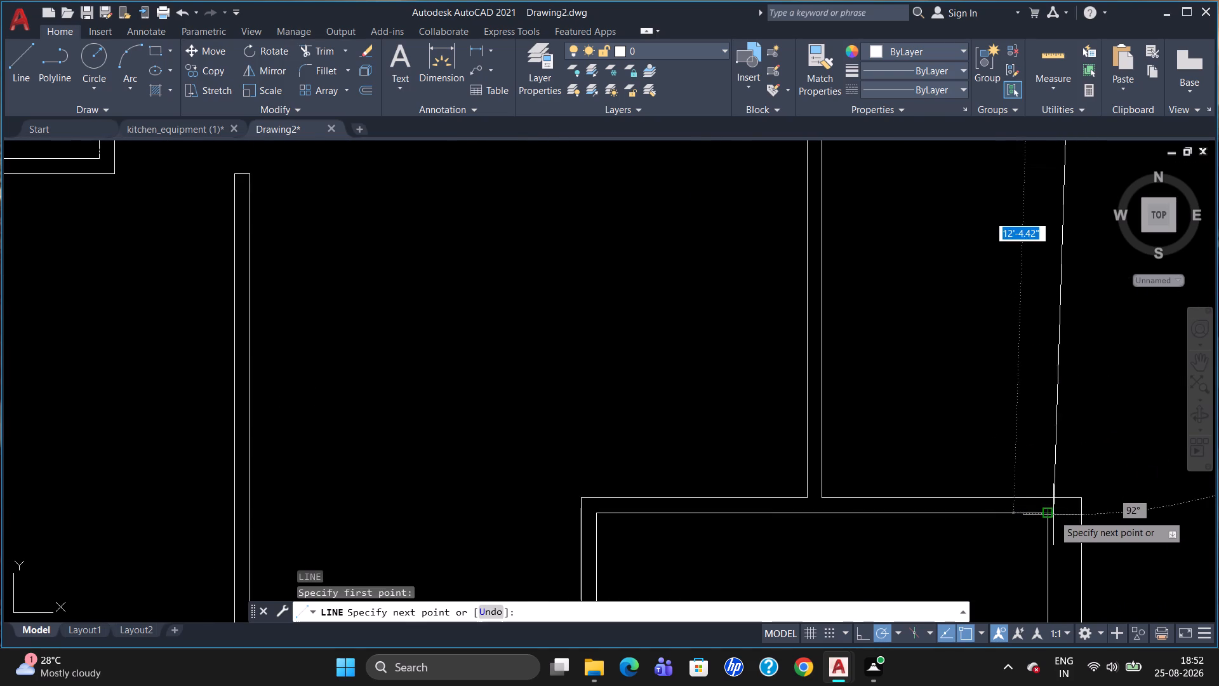
click(1067, 499)
scroll(1067, 499, down, 2)
key(Escape)
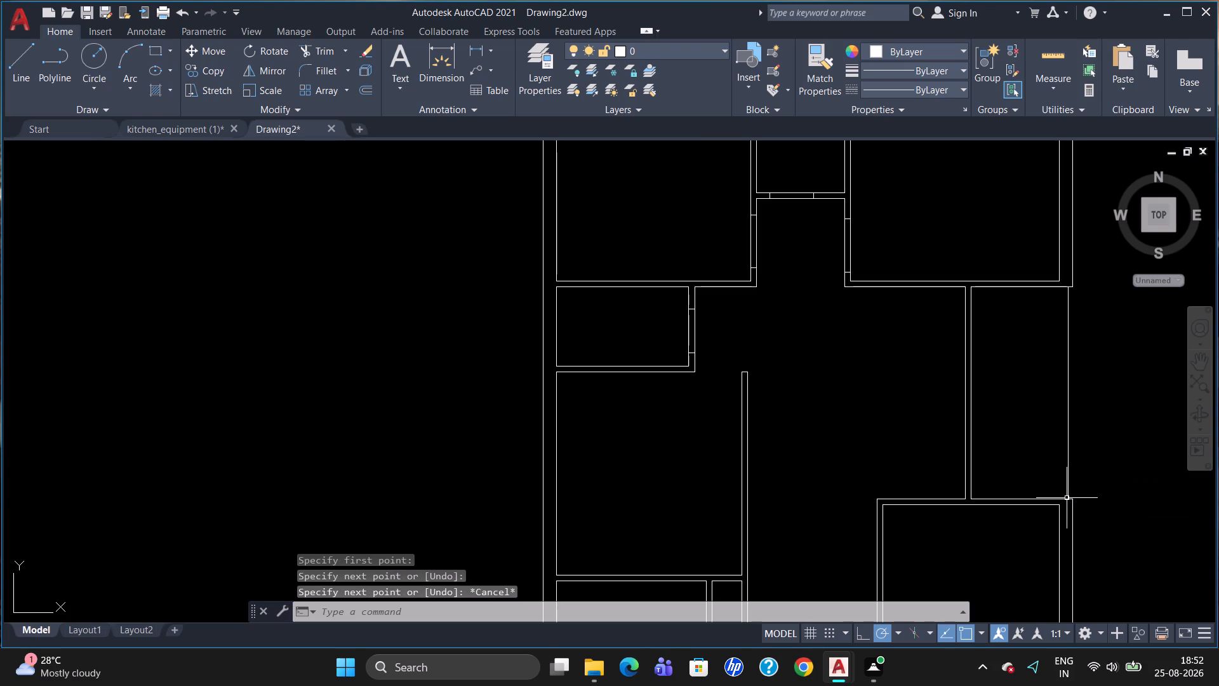
Offset the new vertical closing line 3" inward into the narrow right-hand space.
key(o)
key(Return)
text(3")
key(Return)
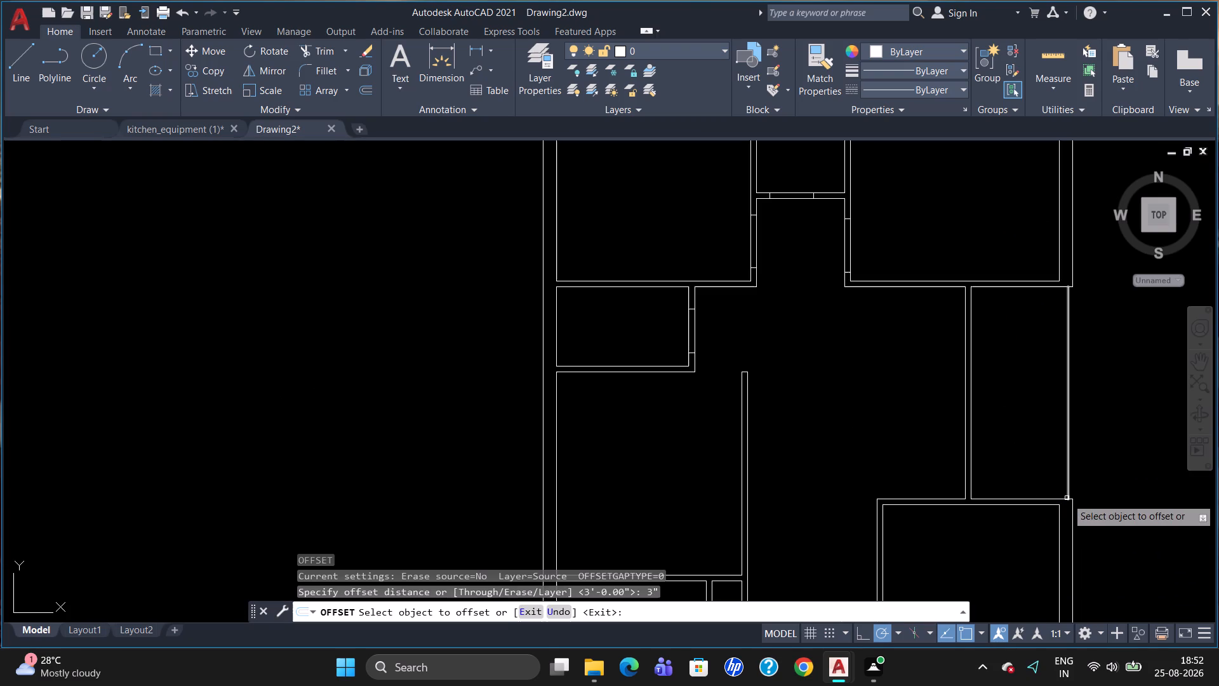
click(1069, 400)
click(1053, 409)
scroll(1079, 354, down, 1)
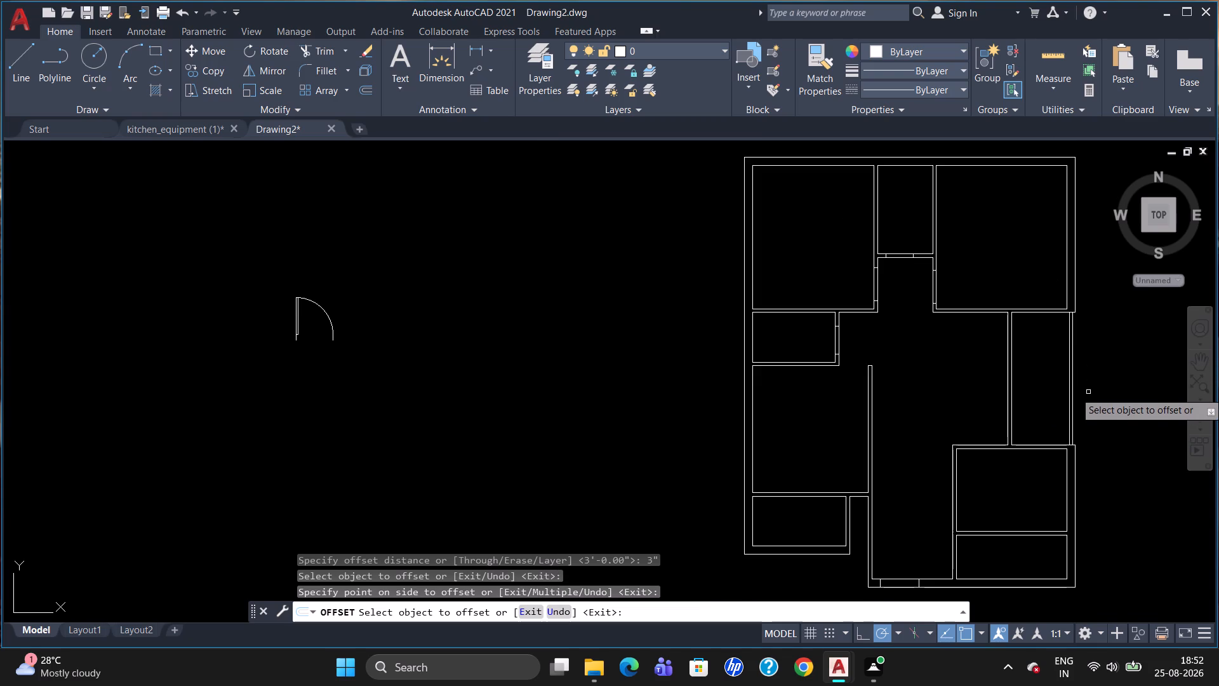
key(Escape)
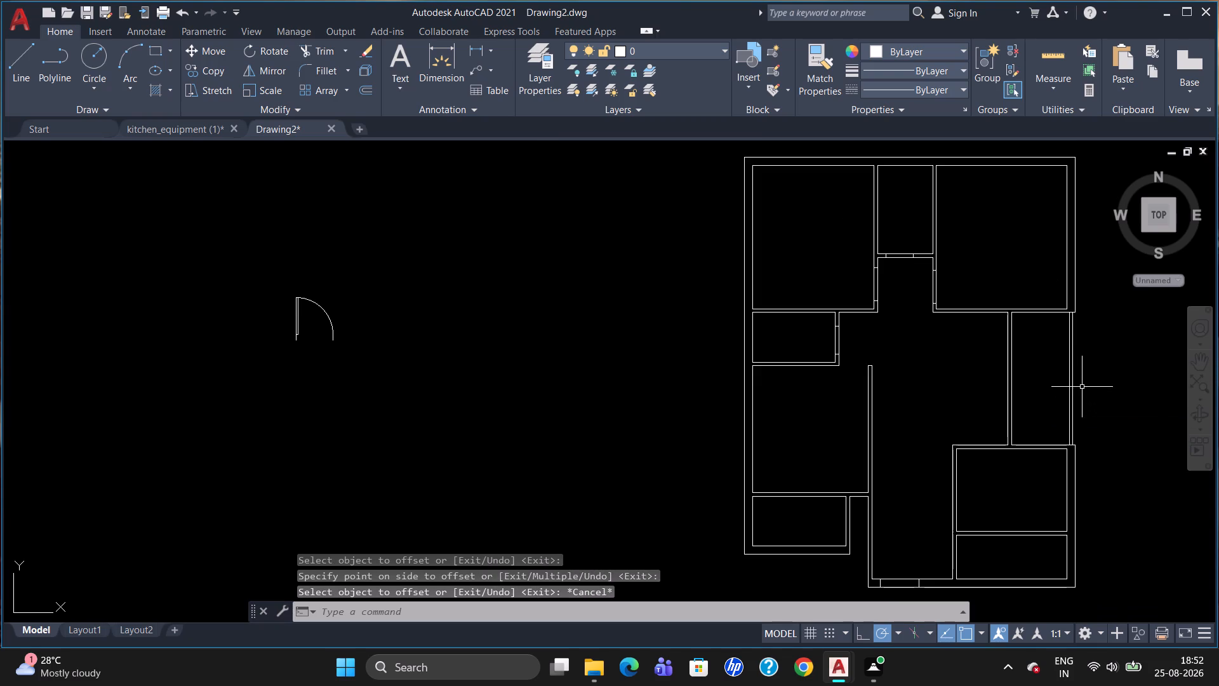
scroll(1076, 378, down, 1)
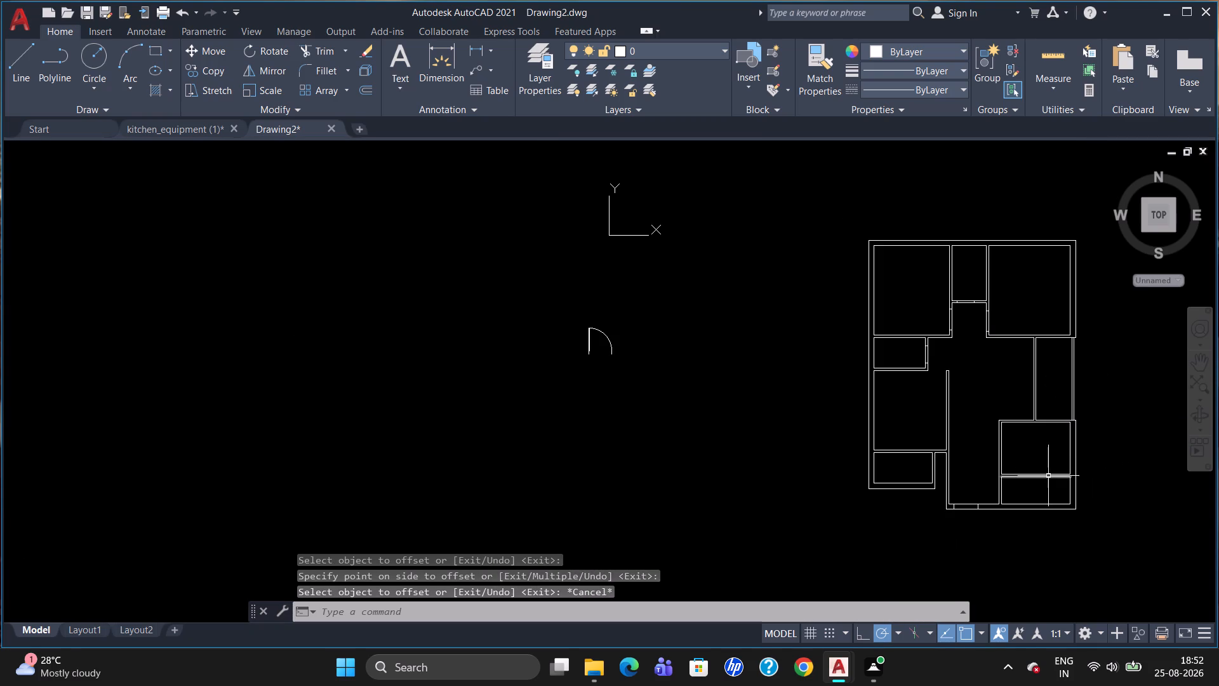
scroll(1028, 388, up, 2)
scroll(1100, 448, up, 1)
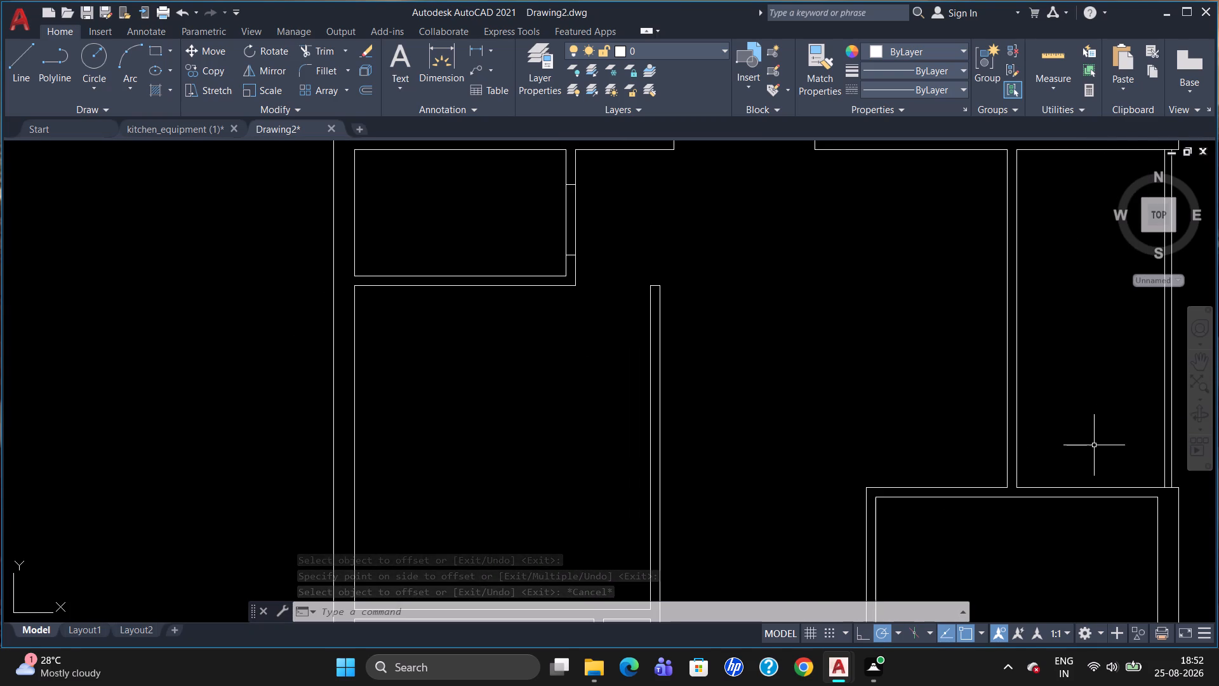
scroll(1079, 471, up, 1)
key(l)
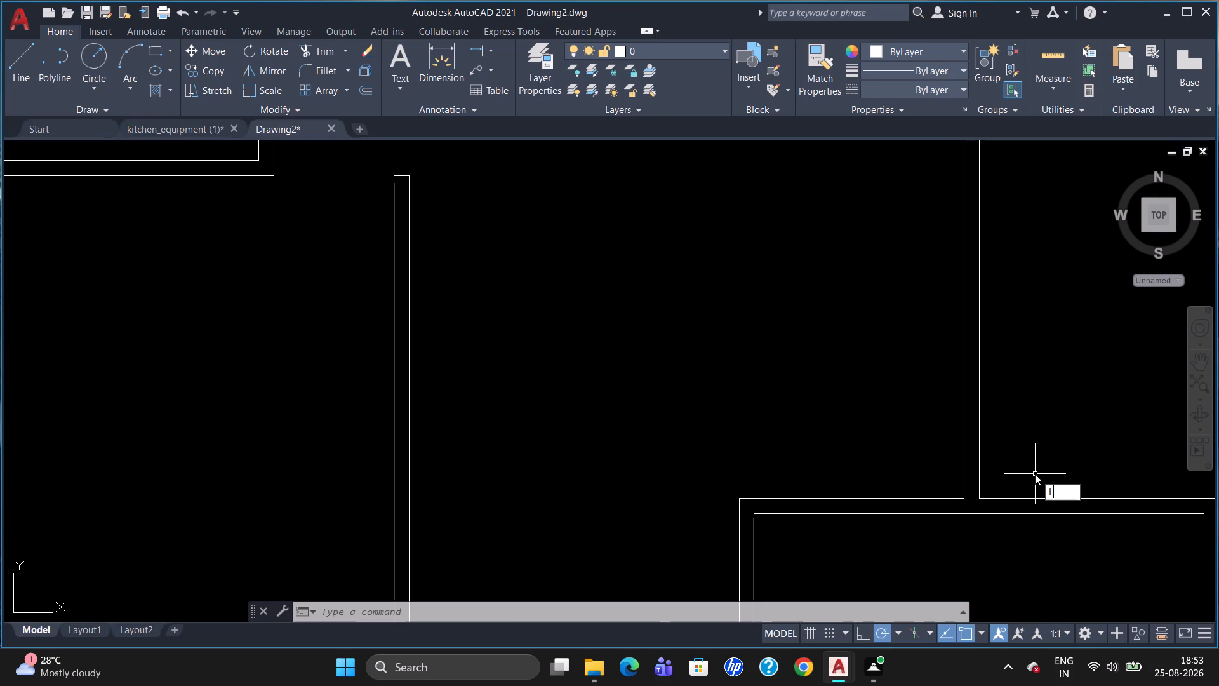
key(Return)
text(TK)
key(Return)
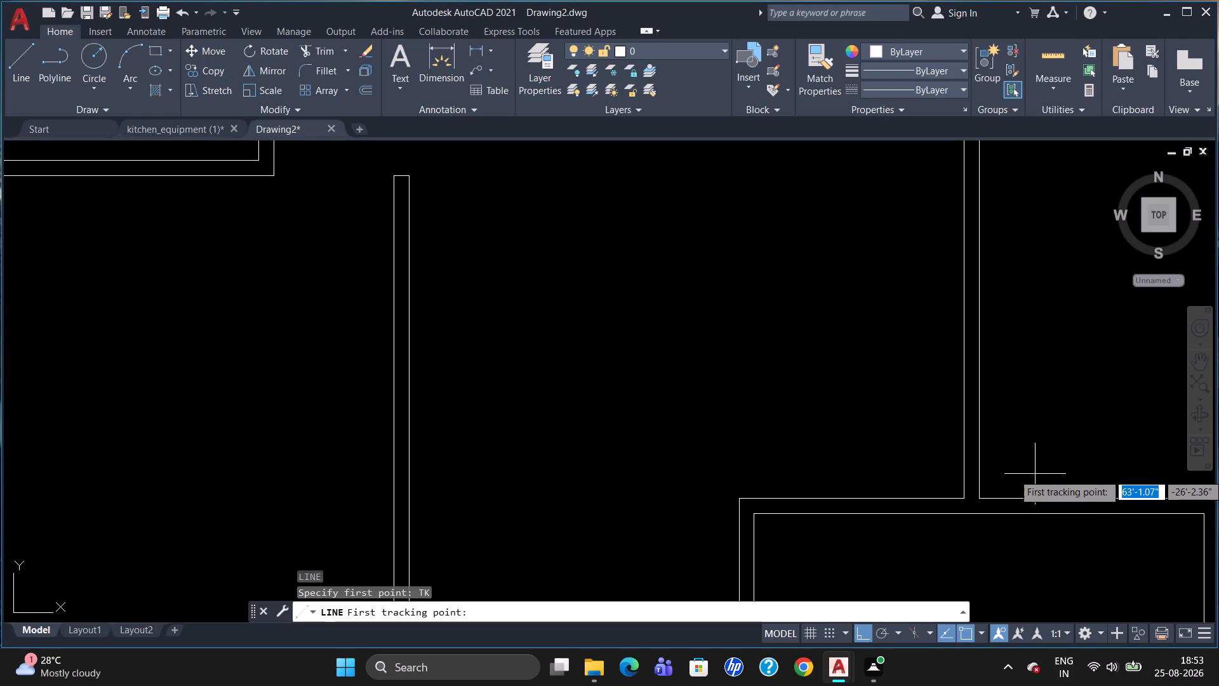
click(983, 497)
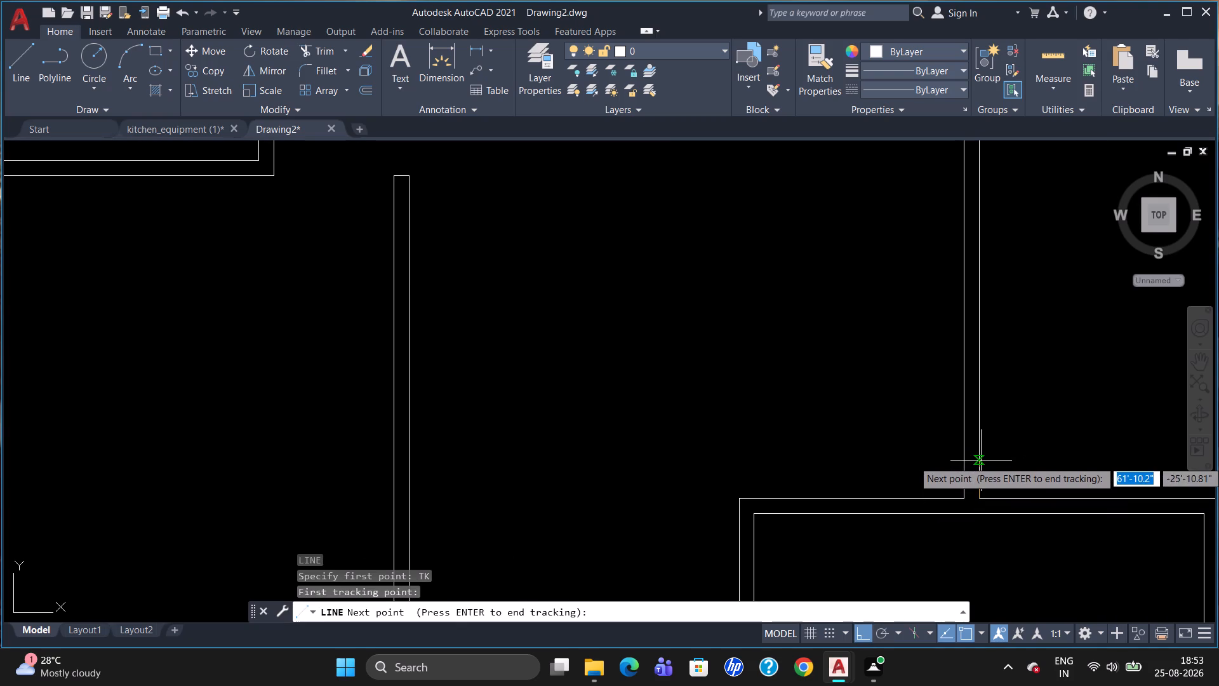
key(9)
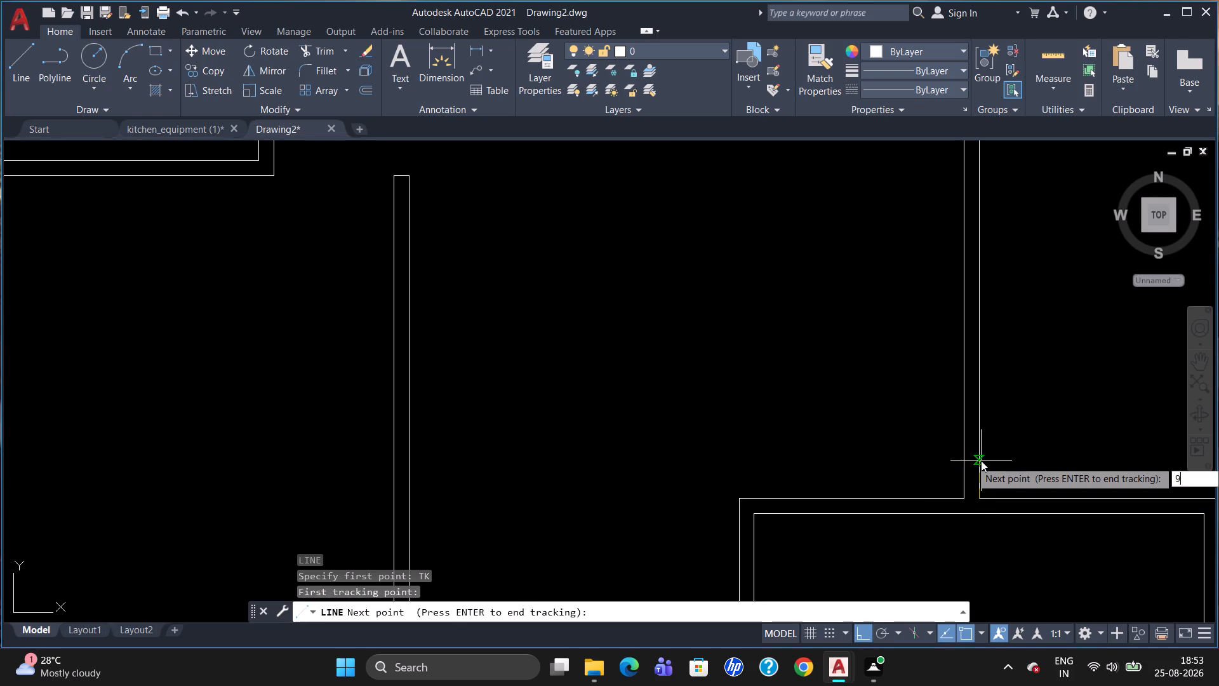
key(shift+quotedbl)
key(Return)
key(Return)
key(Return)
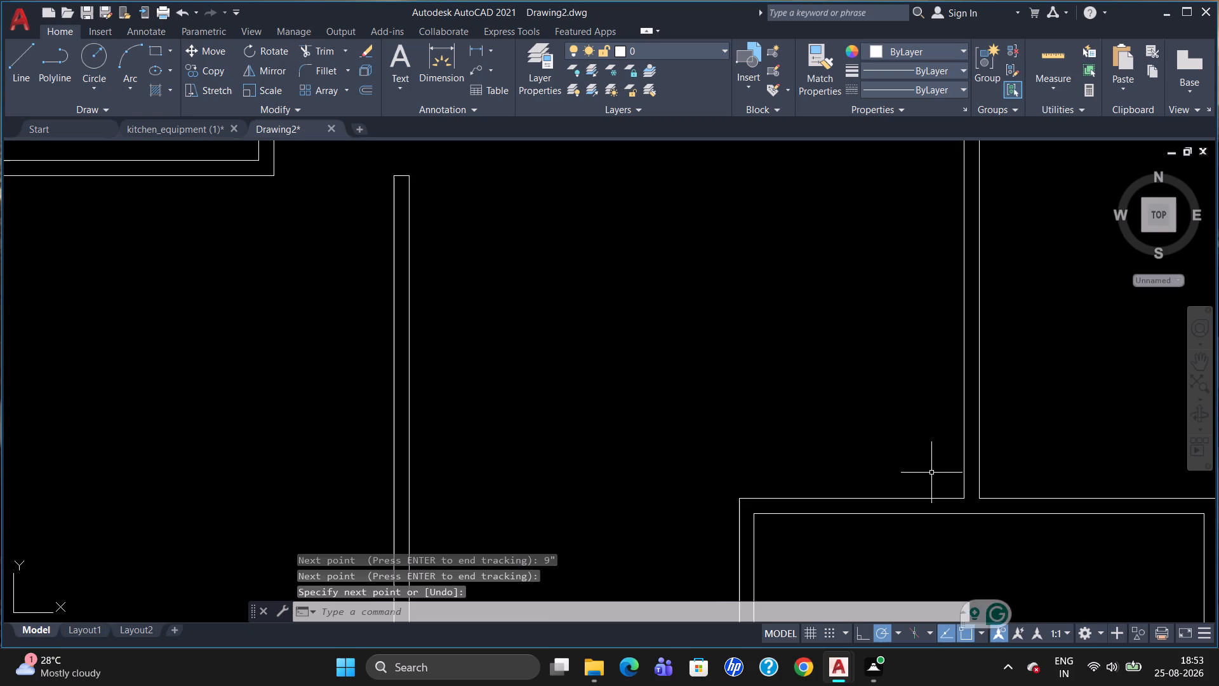
Draw a jamb line across the narrow right-hand space's left wall, tracked 9" up from the space's bottom-left inner corner.
key(l)
key(Return)
text(TK)
key(Return)
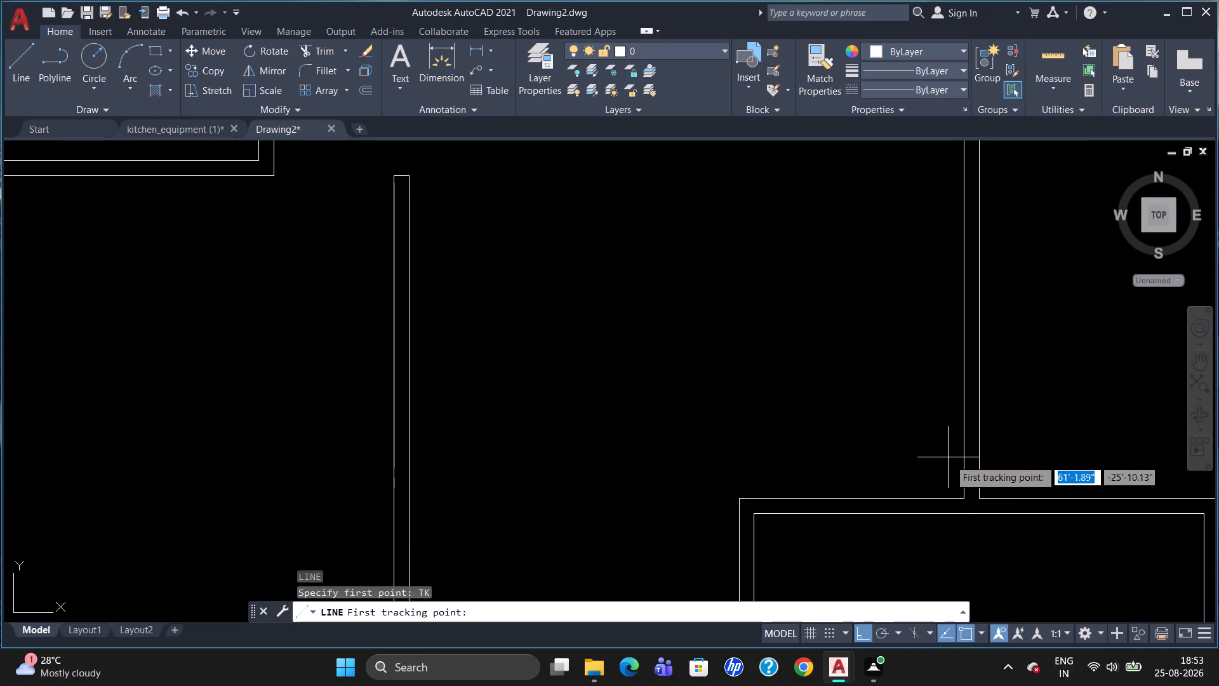
click(979, 494)
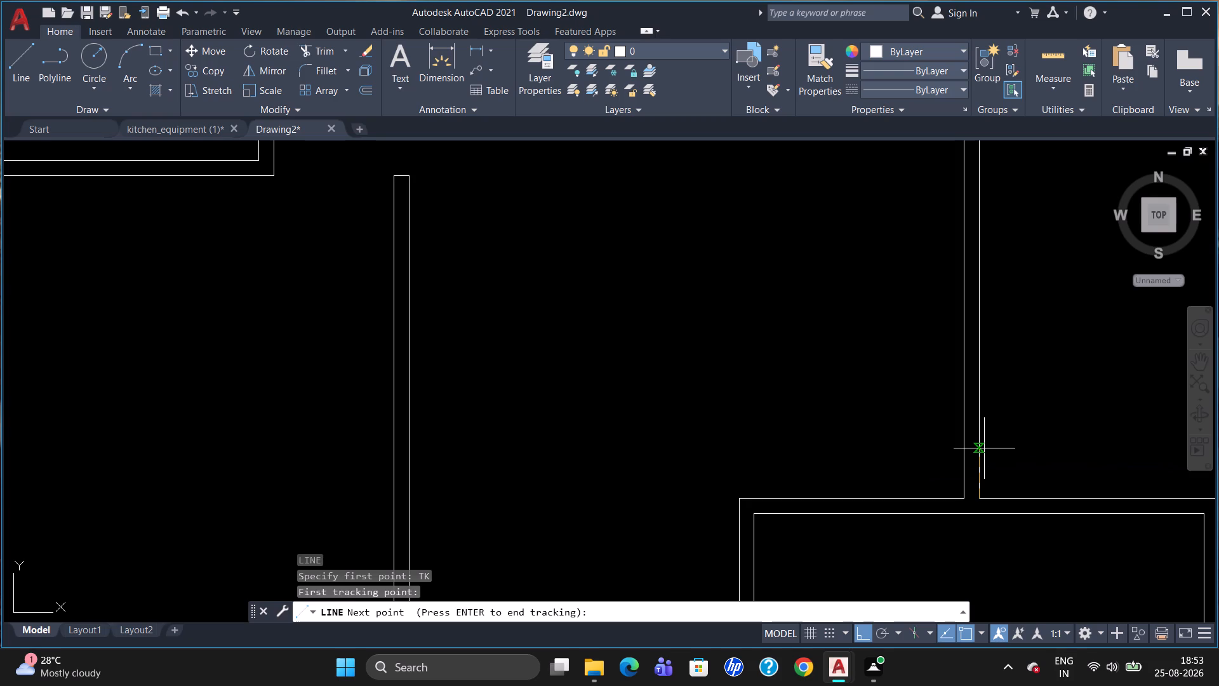
key(9)
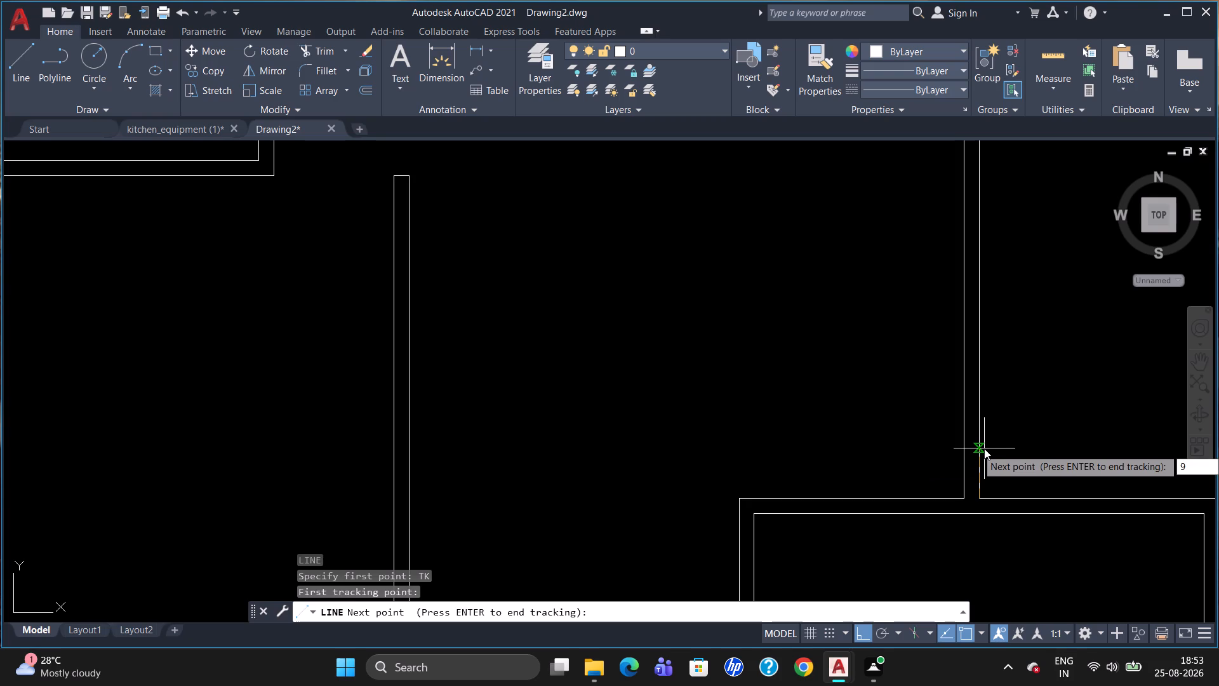
key(shift+quotedbl)
key(Return)
key(Return)
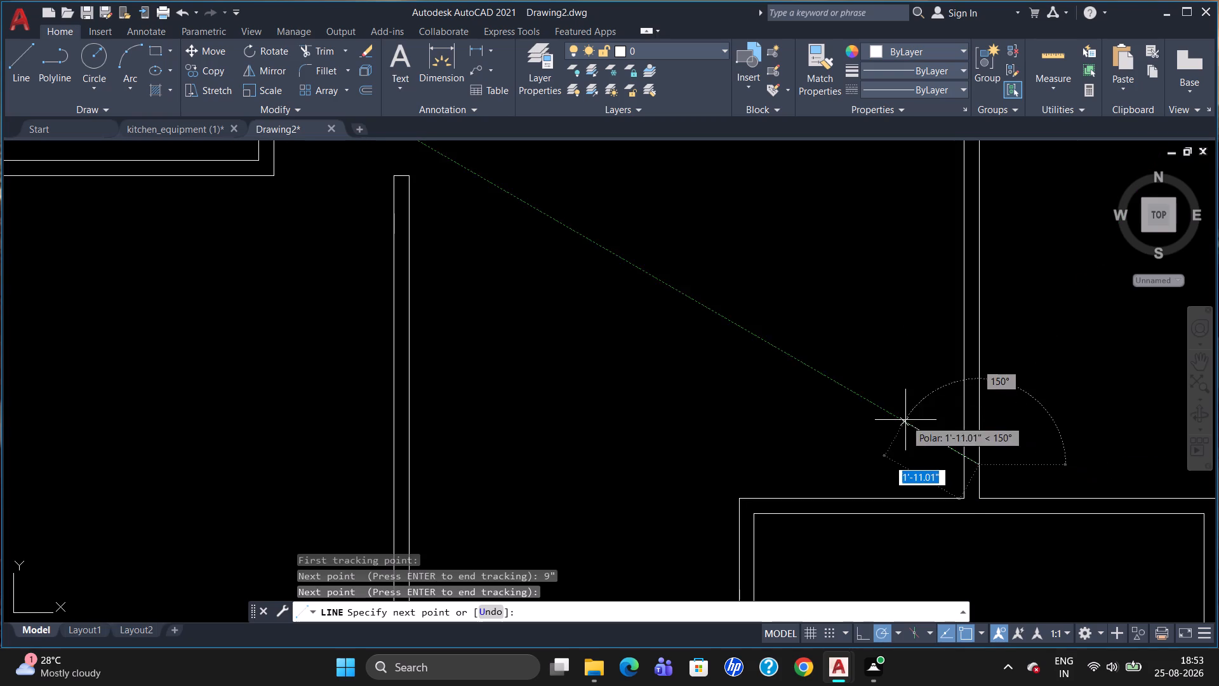
click(960, 466)
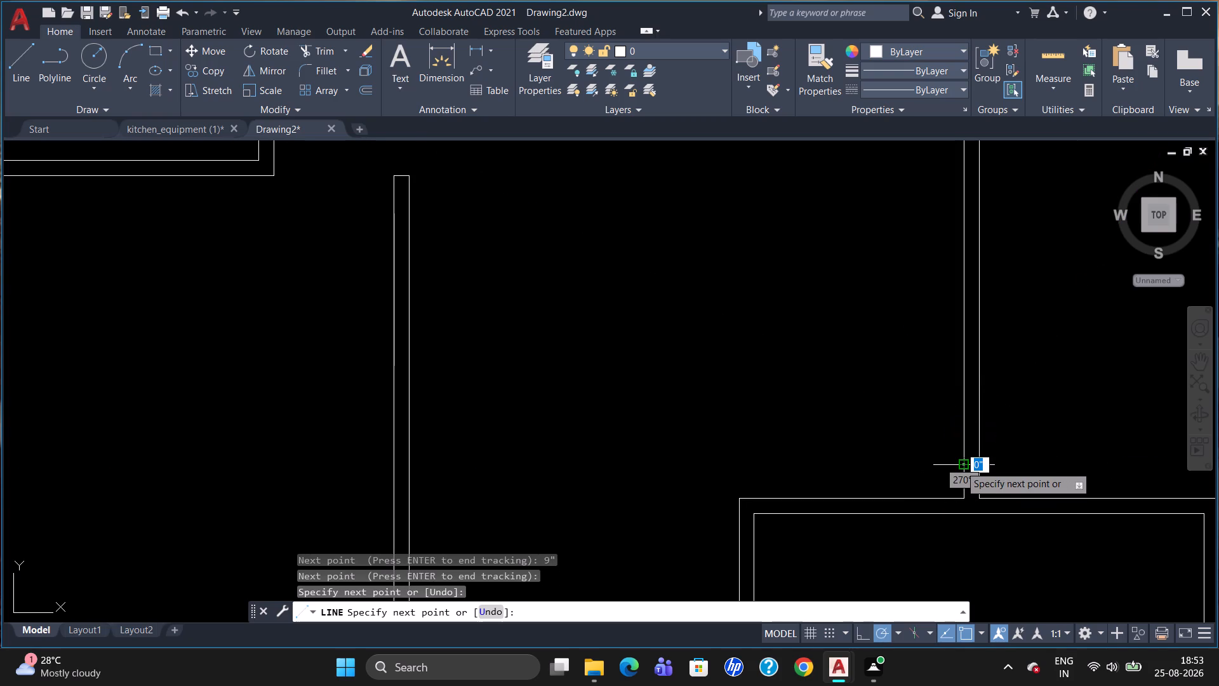
key(Escape)
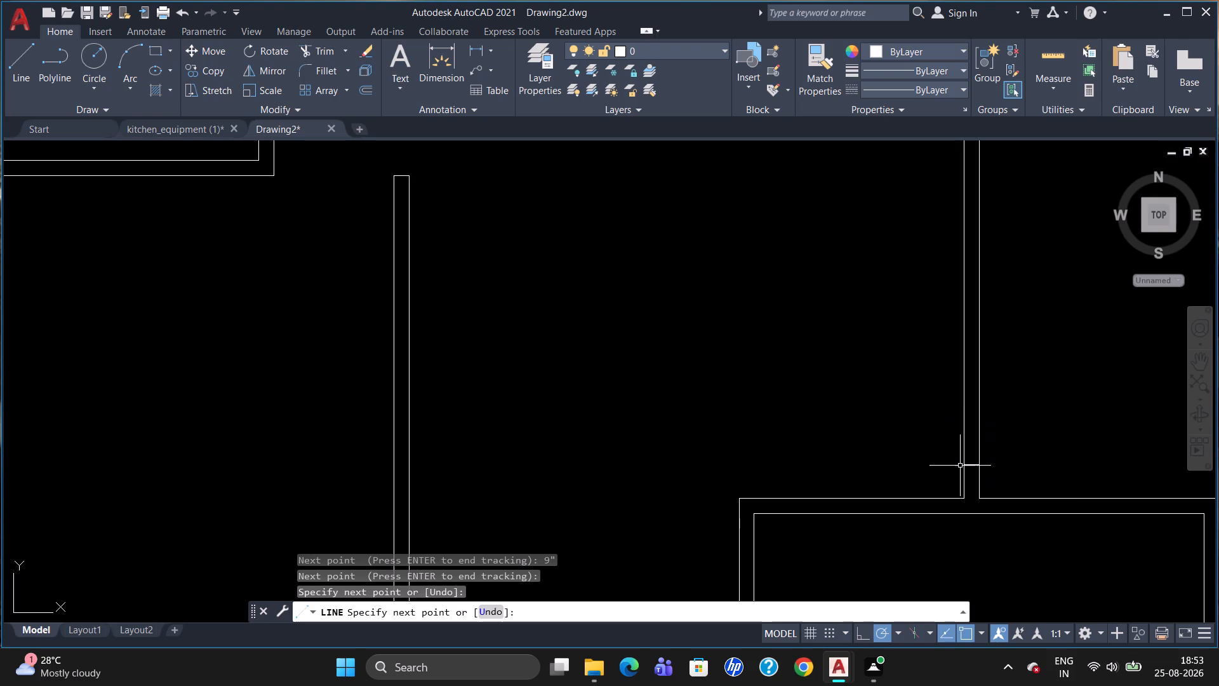
Offset the narrow right-hand space's jamb line 3' upward along its left wall to mark the other side of the opening.
key(o)
key(Return)
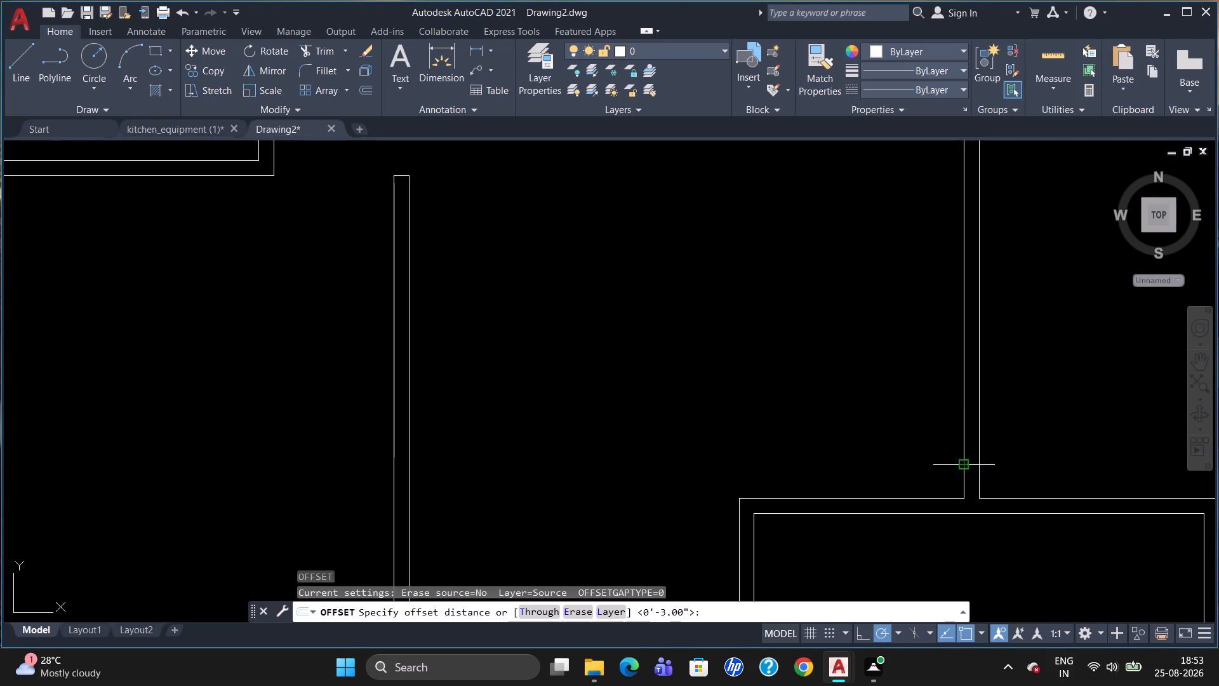
text(3')
key(Return)
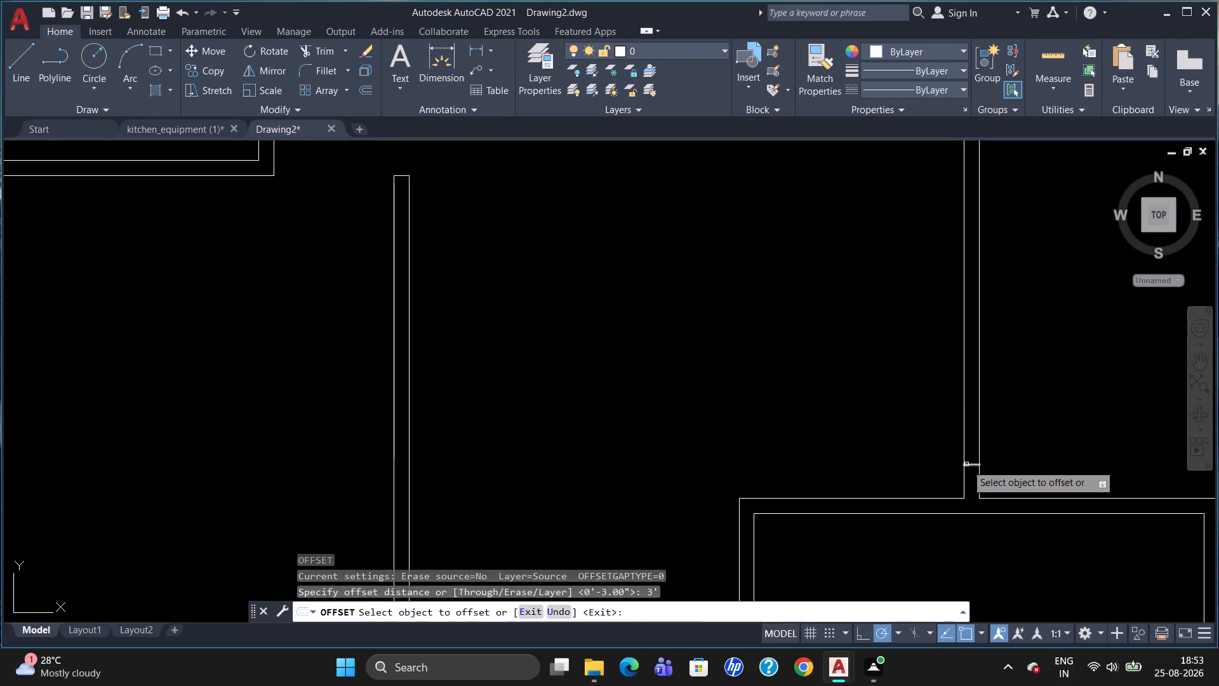
click(973, 463)
click(975, 358)
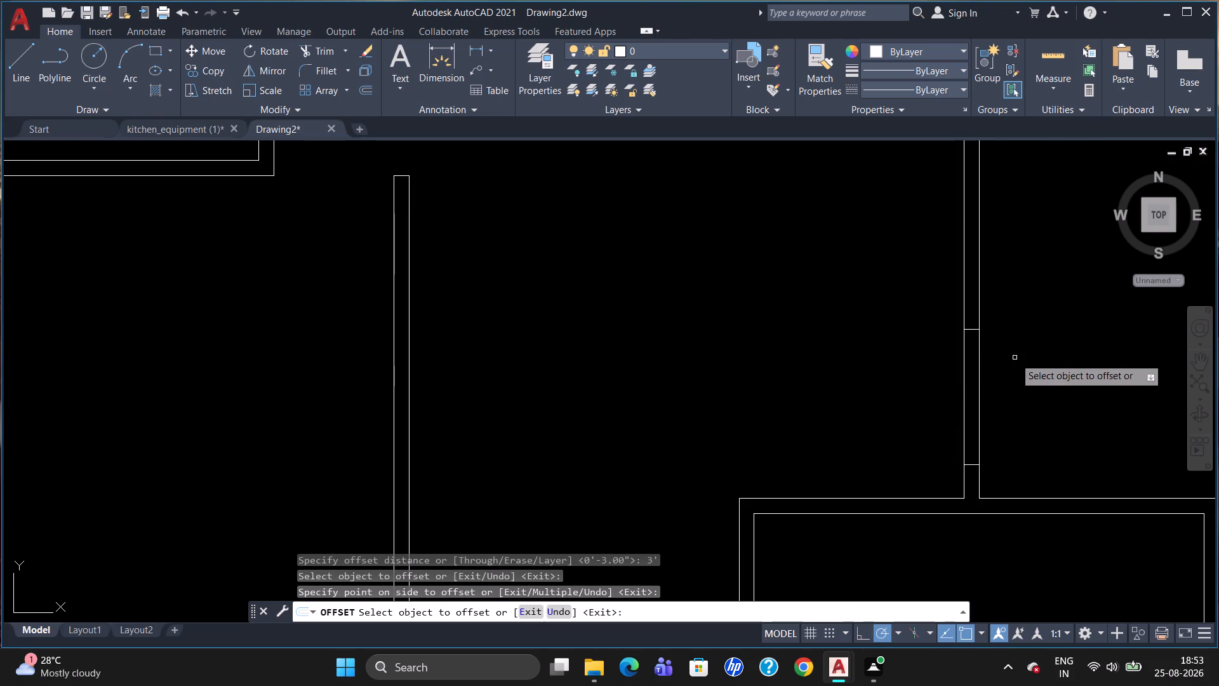
scroll(1015, 358, down, 1)
key(Escape)
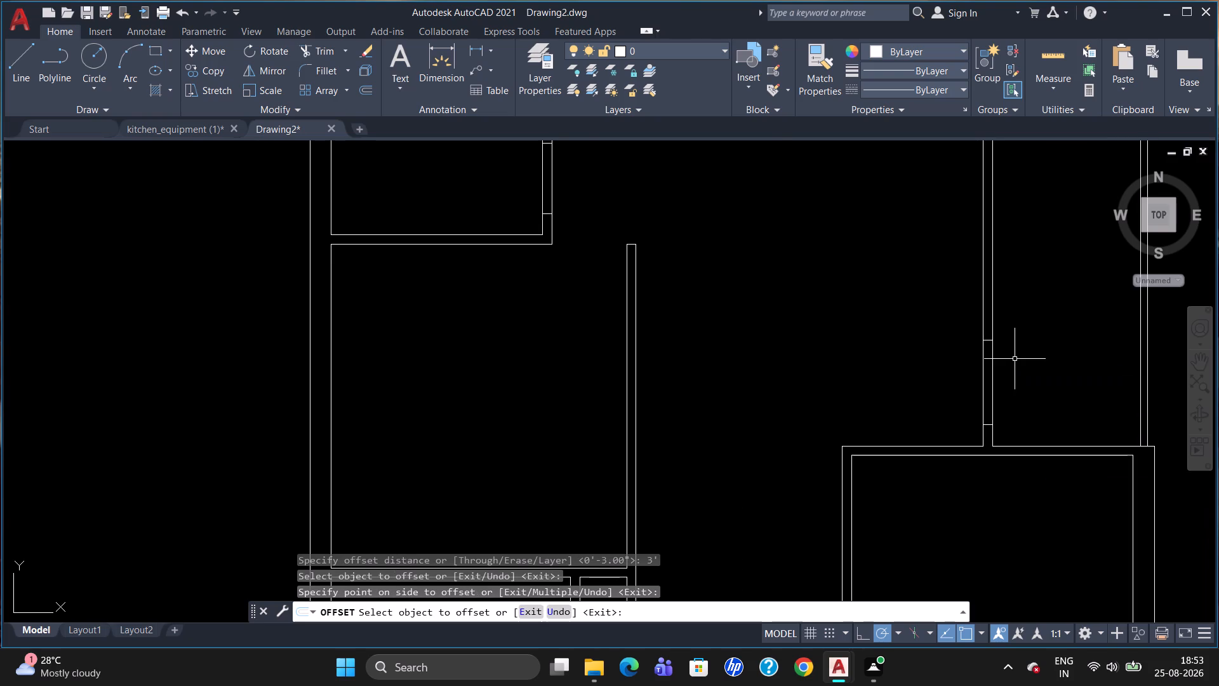
Draw a jamb line across the top wall of the room below the narrow space, just left of the junction with the narrow space's left wall.
scroll(1015, 362, down, 2)
scroll(1048, 321, up, 1)
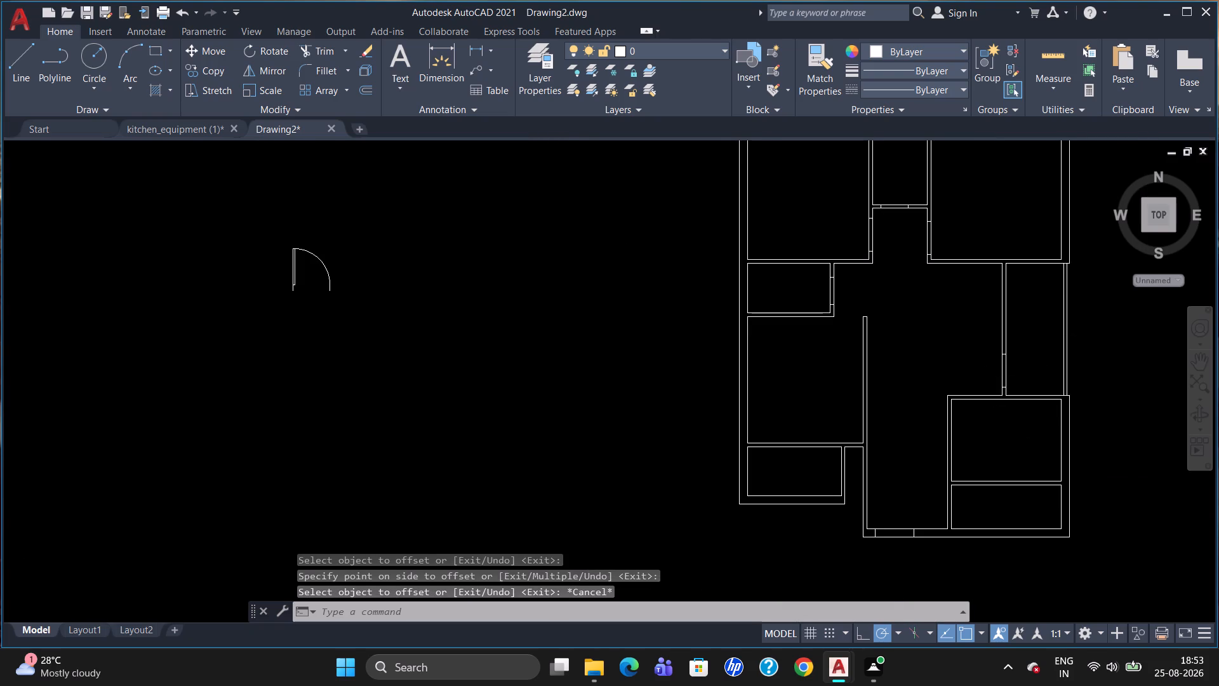
scroll(1028, 368, up, 1)
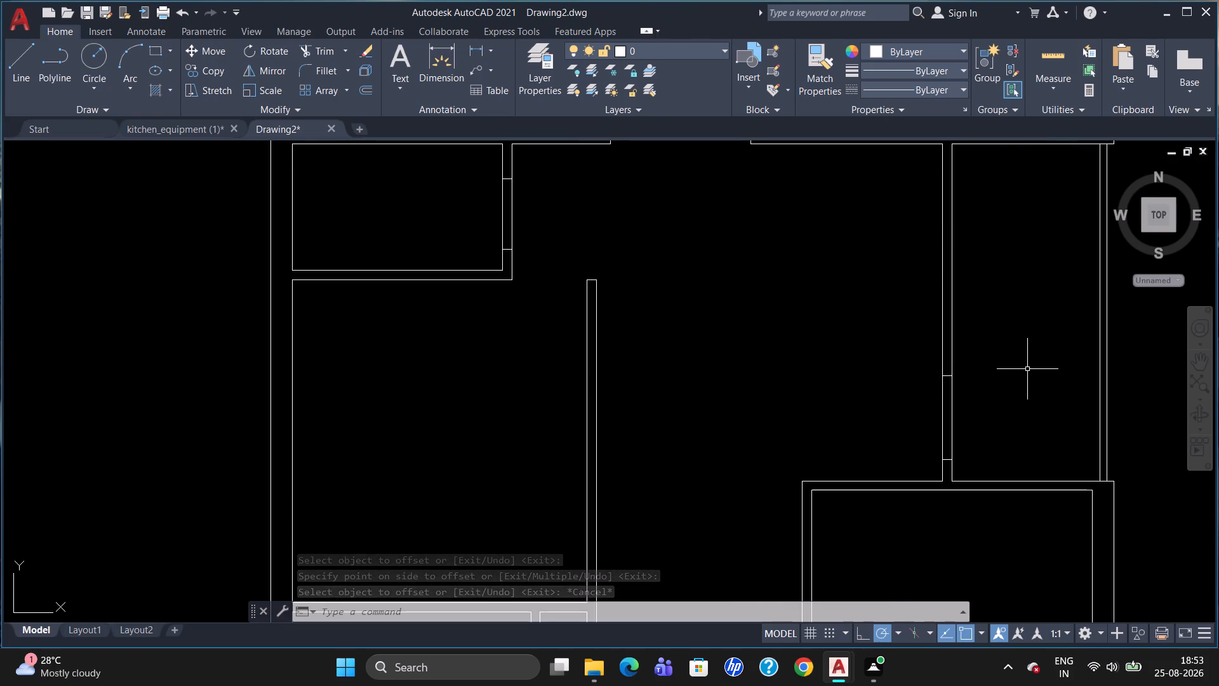
scroll(1027, 369, down, 2)
scroll(1030, 464, up, 1)
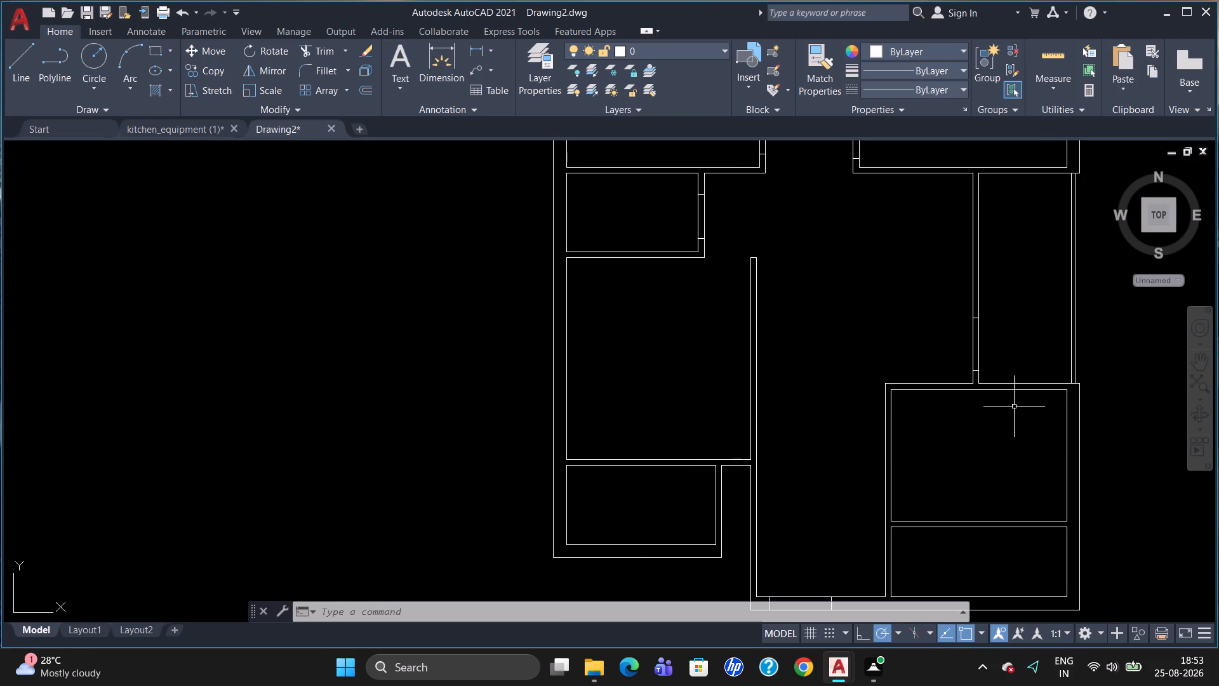
scroll(1014, 407, down, 1)
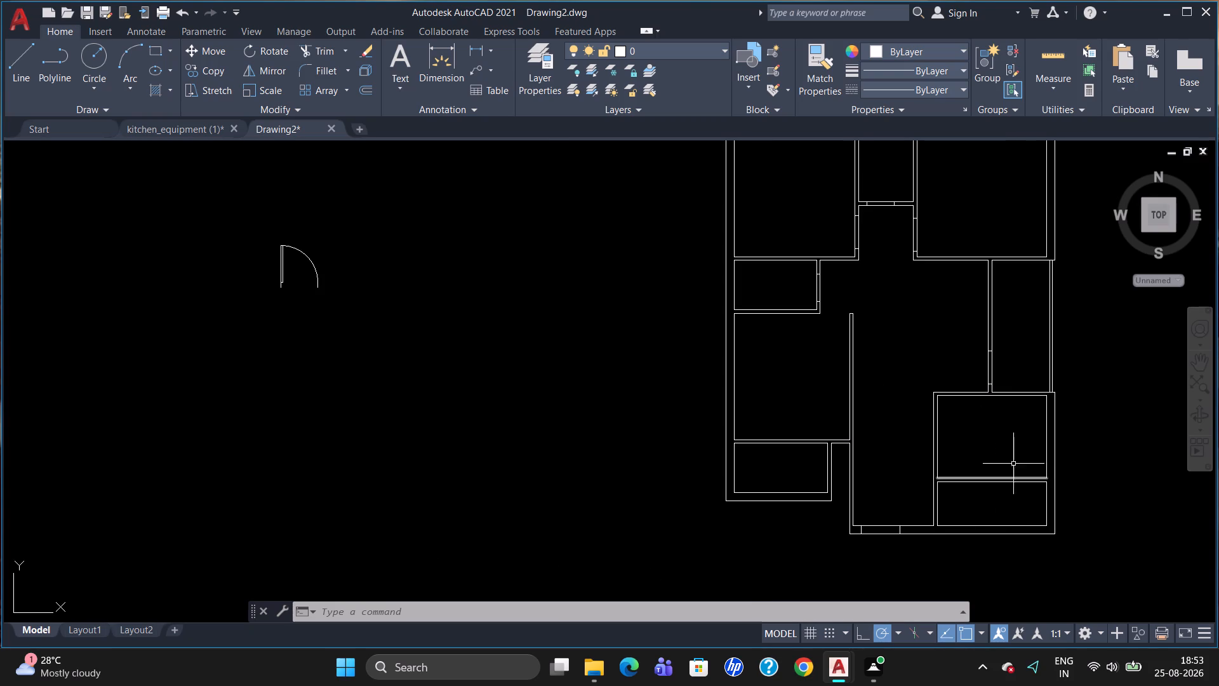
scroll(1023, 436, up, 2)
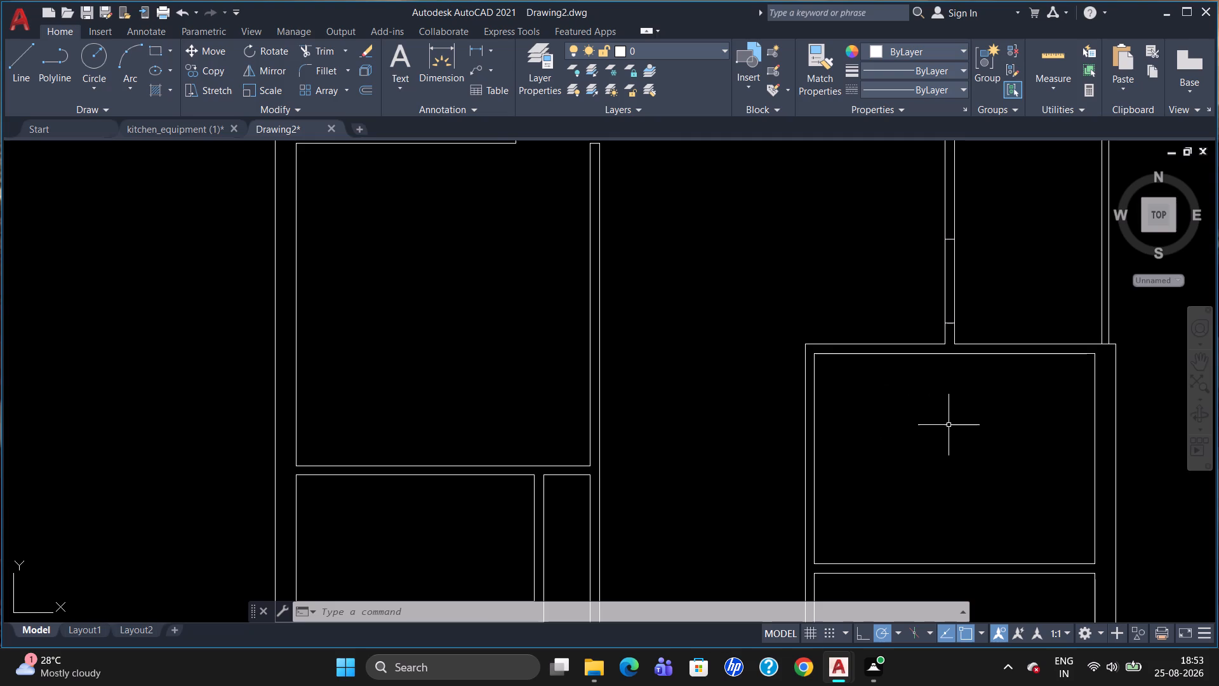
key(l)
key(Return)
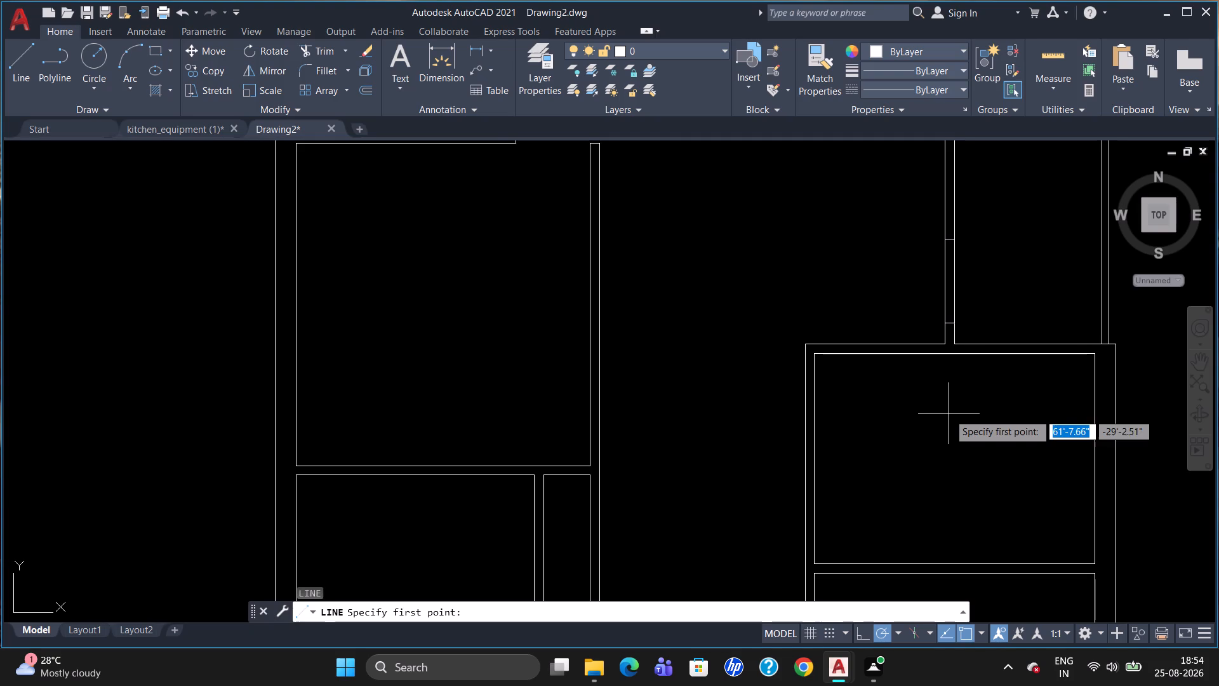
click(925, 344)
click(925, 359)
key(Escape)
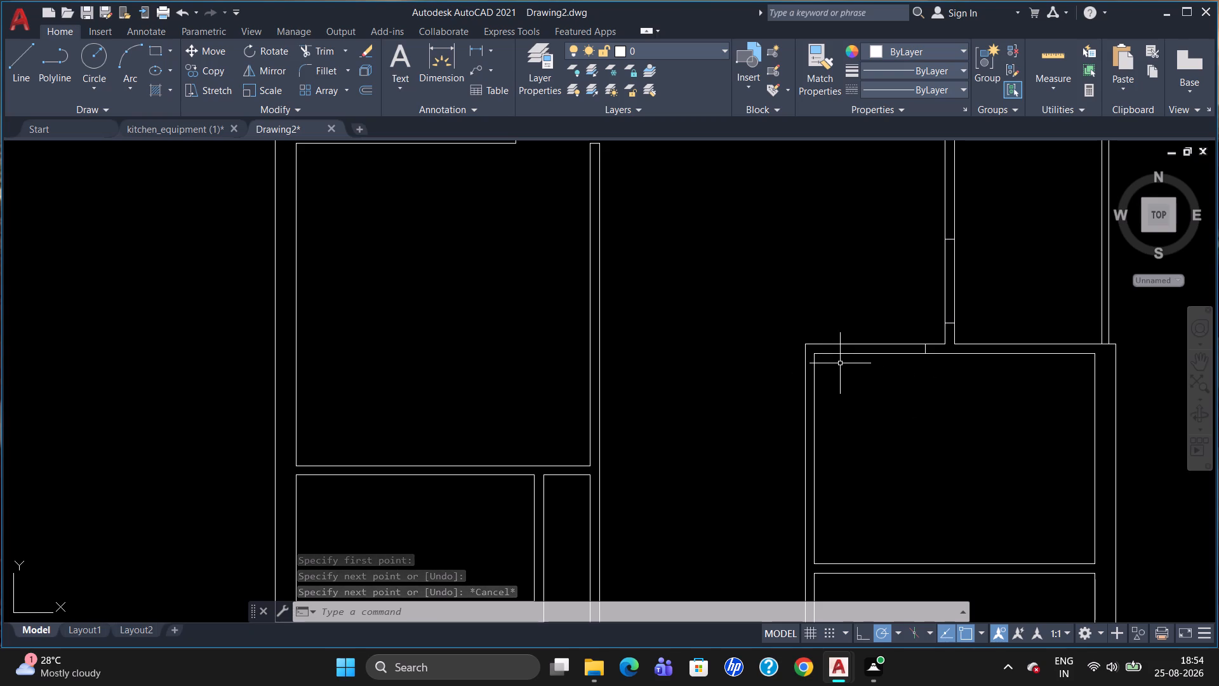
Draw a second jamb line across the top wall of the room below the narrow space, near that room's left corner.
key(l)
key(Return)
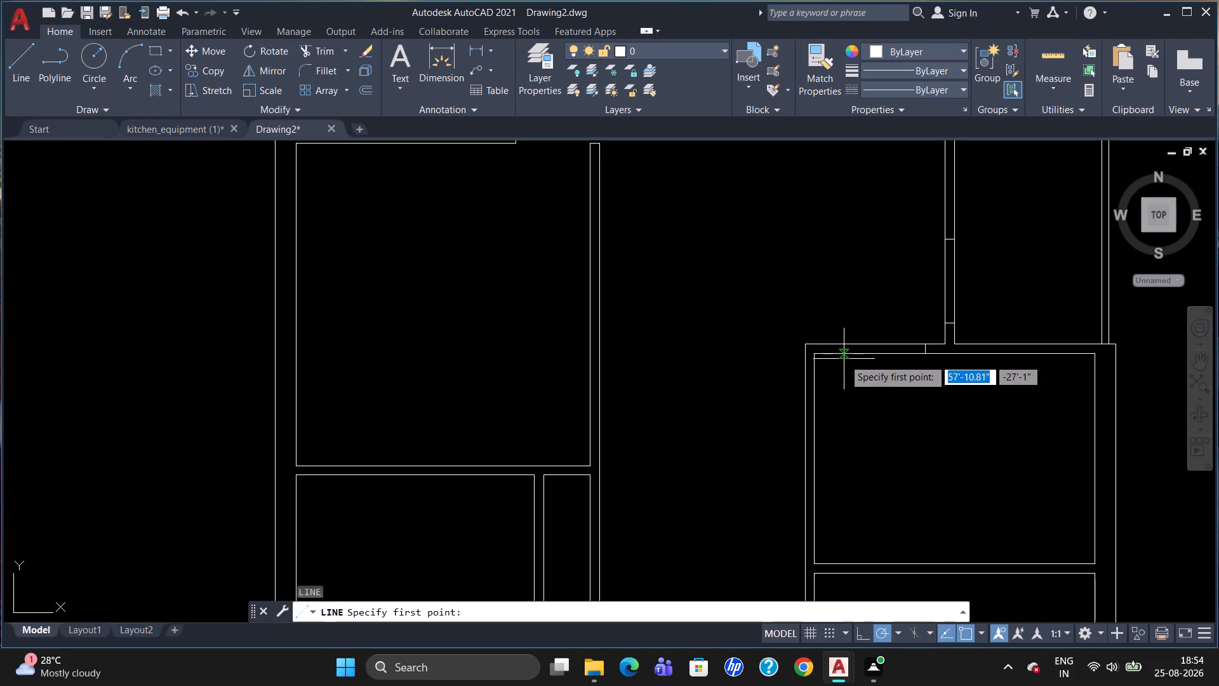
click(849, 353)
click(851, 344)
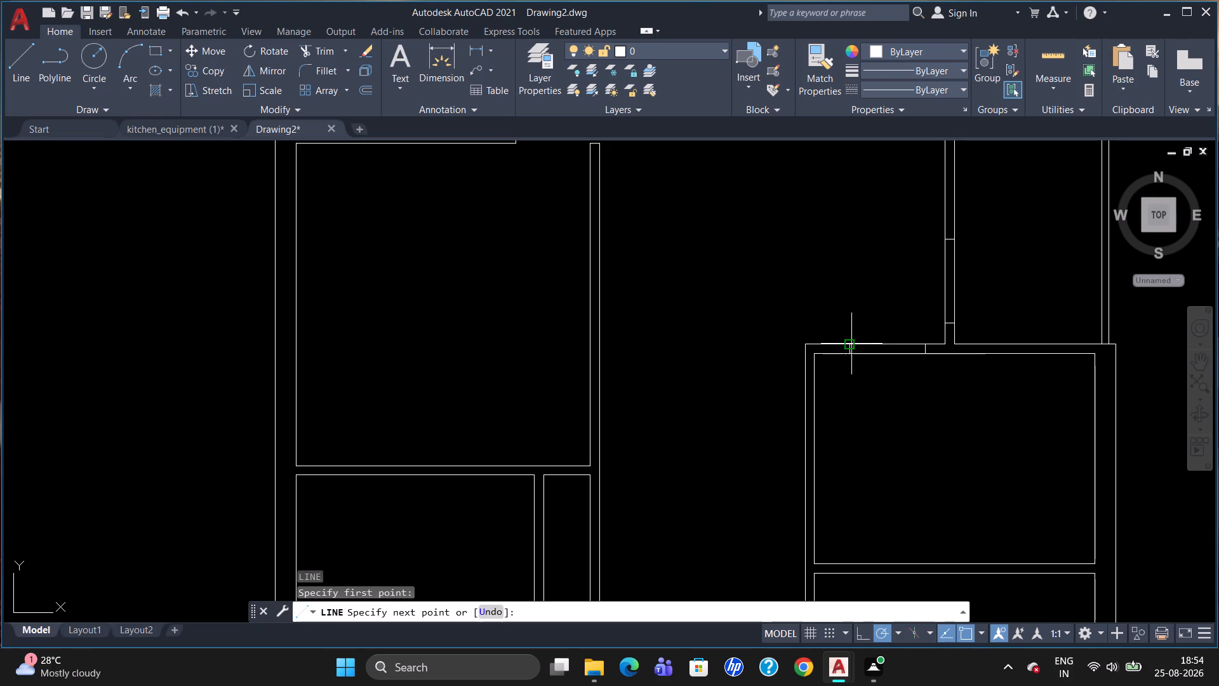
key(Escape)
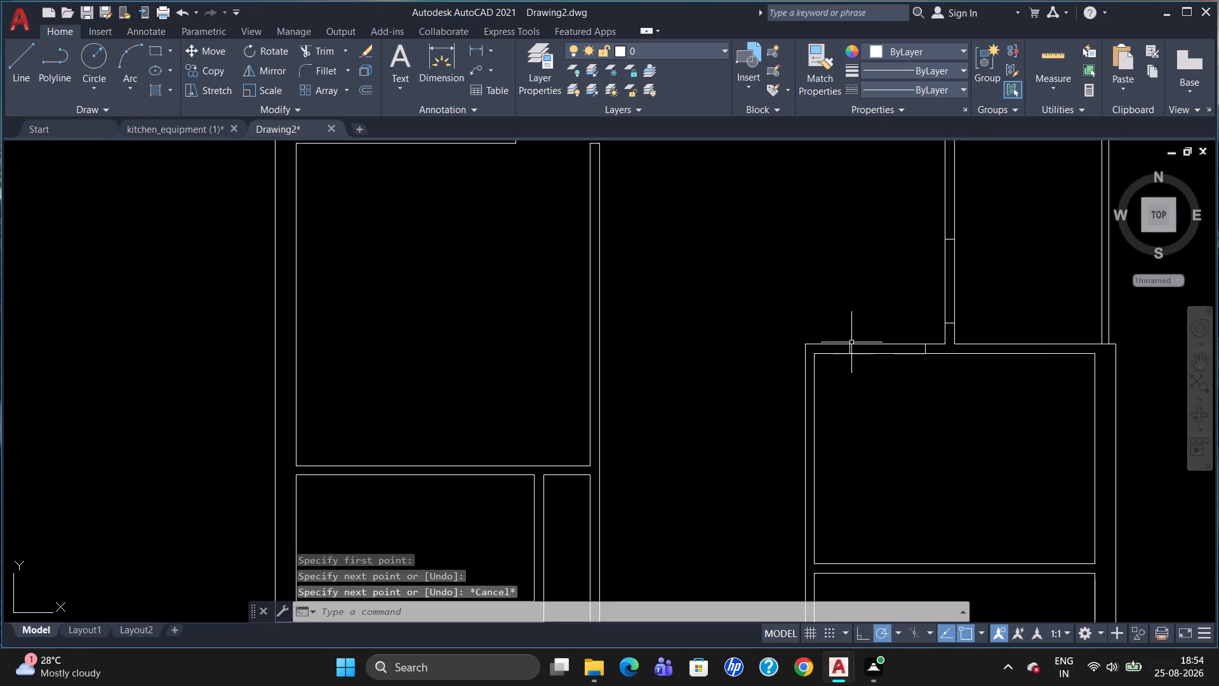
Trim both wall lines between the two jamb lines in that top wall to open the doorway.
scroll(955, 354, down, 1)
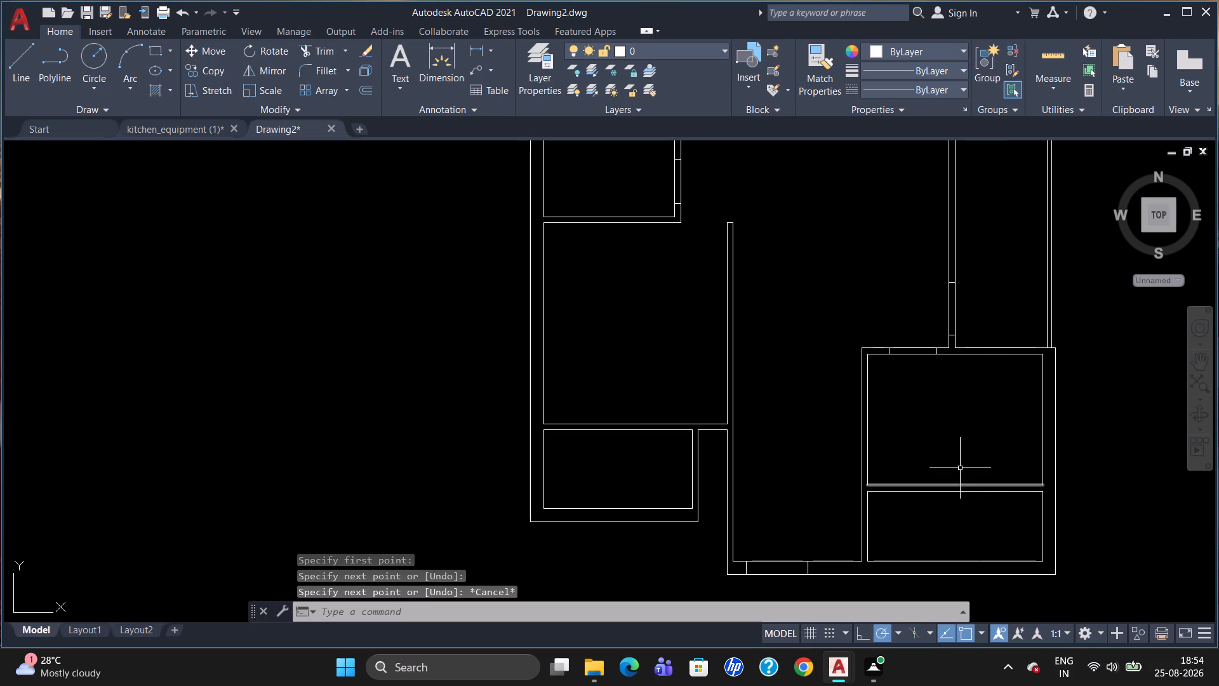
text(TR)
key(Return)
key(Return)
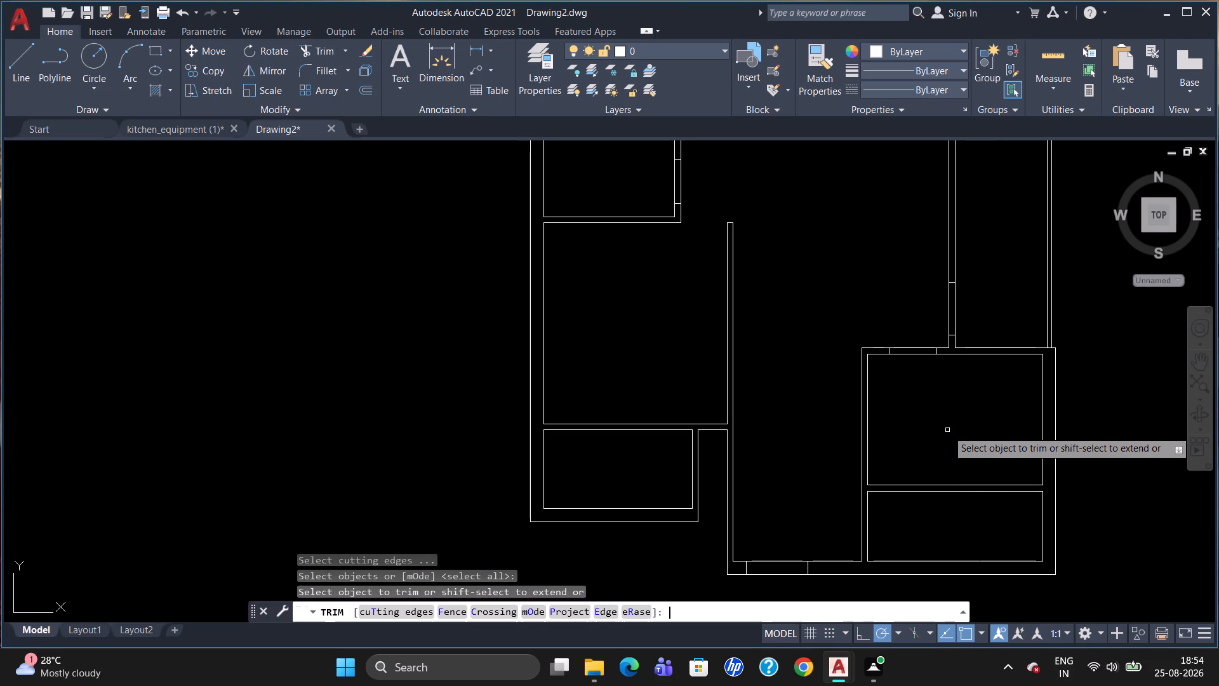
click(906, 348)
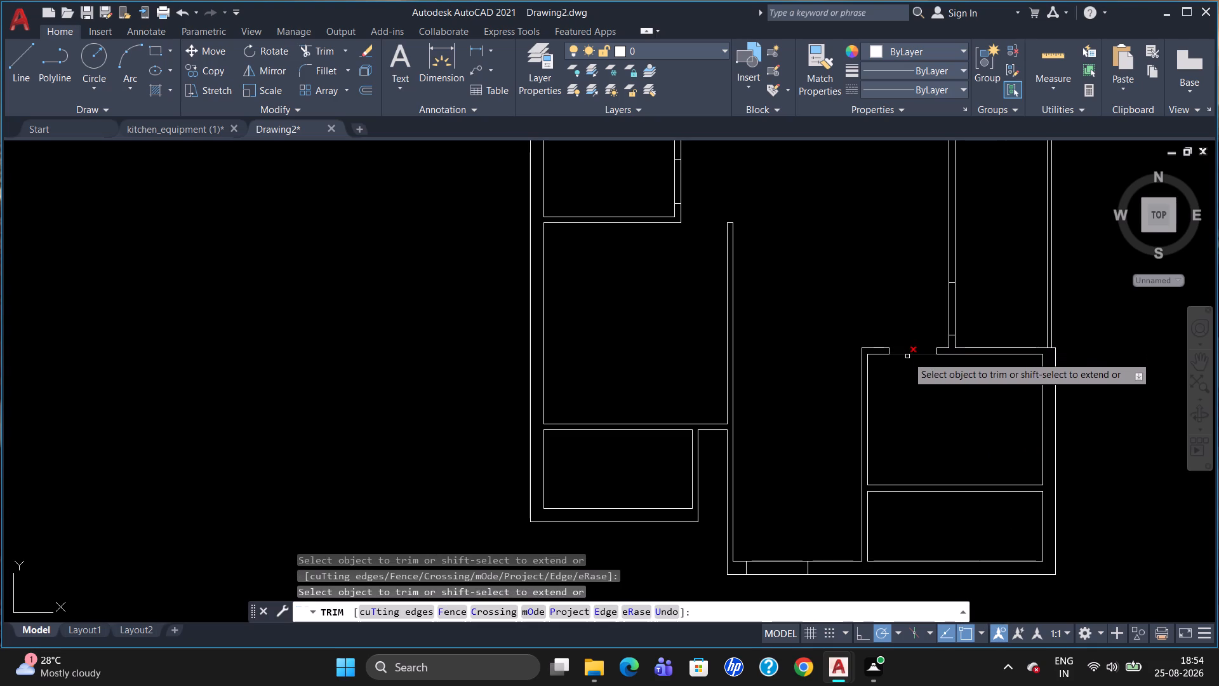
click(907, 356)
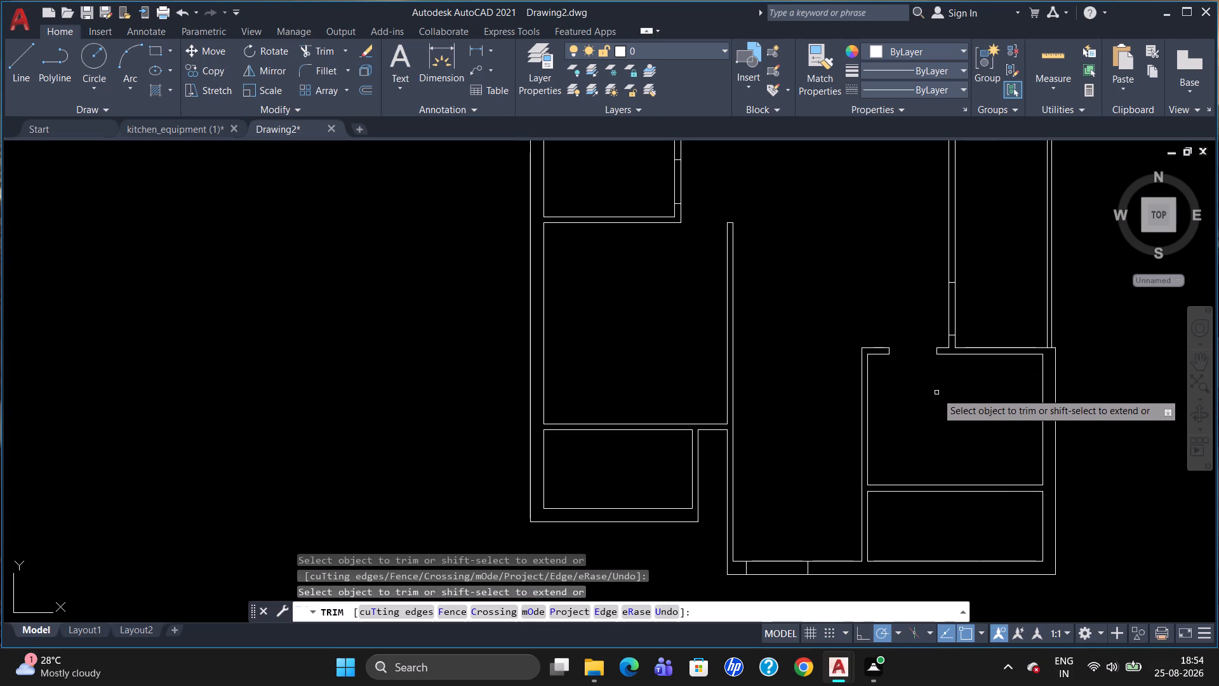
key(Escape)
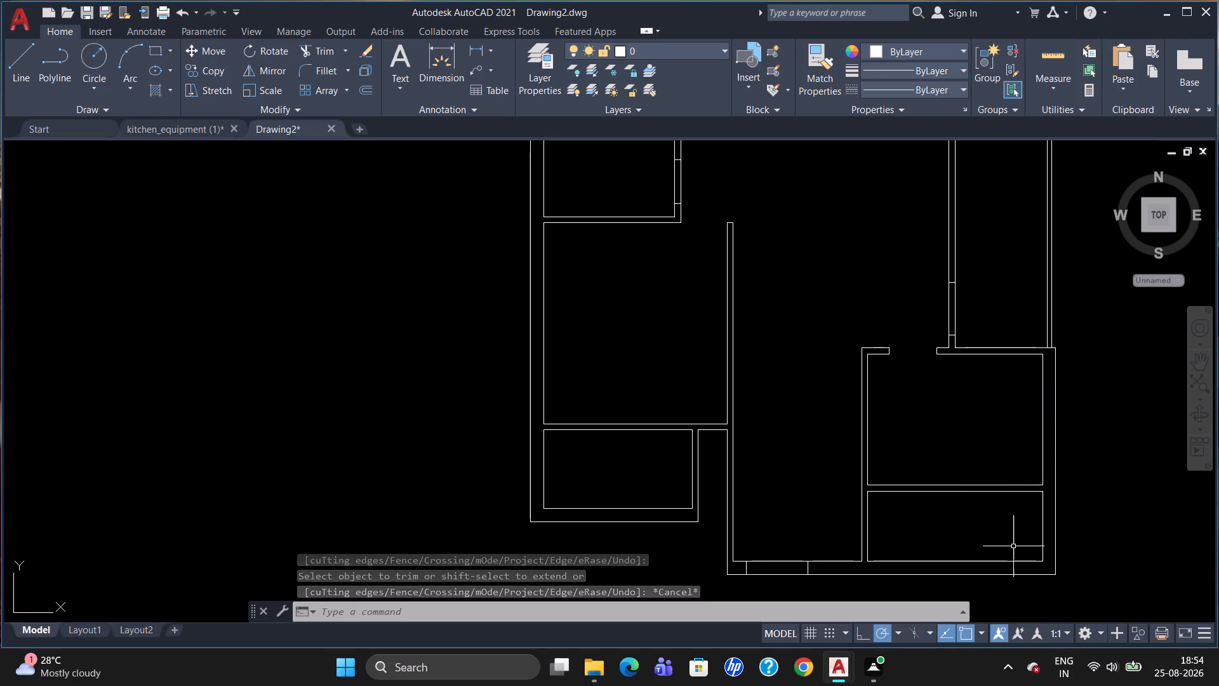
Draw a jamb line across the top partition of the bottom-right room, tracked 16" right from its top-left inner corner.
scroll(1001, 581, up, 1)
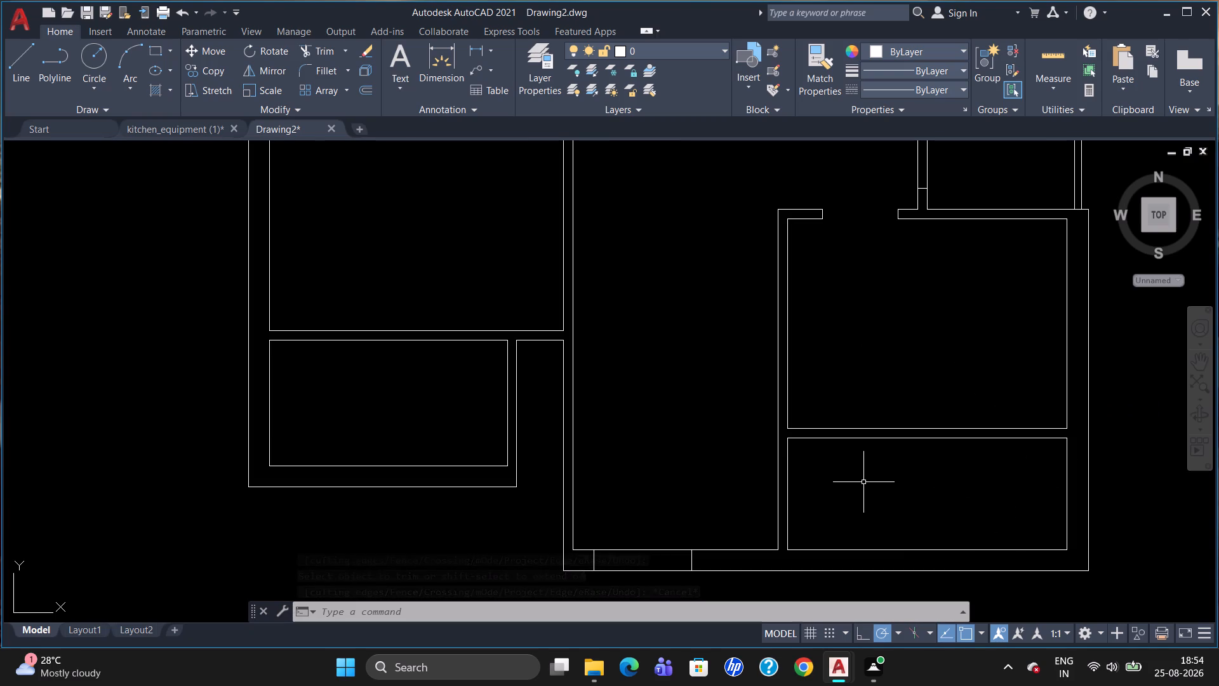
key(l)
key(Return)
key(y)
key(BackSpace)
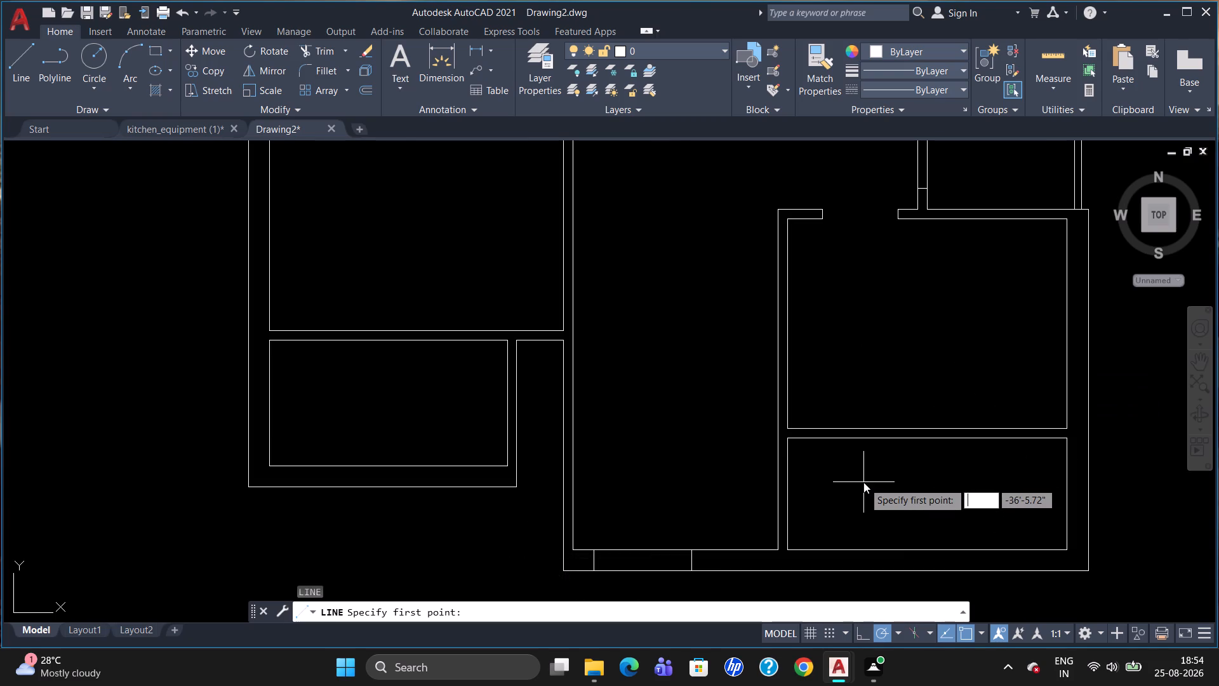
text(TK)
key(Return)
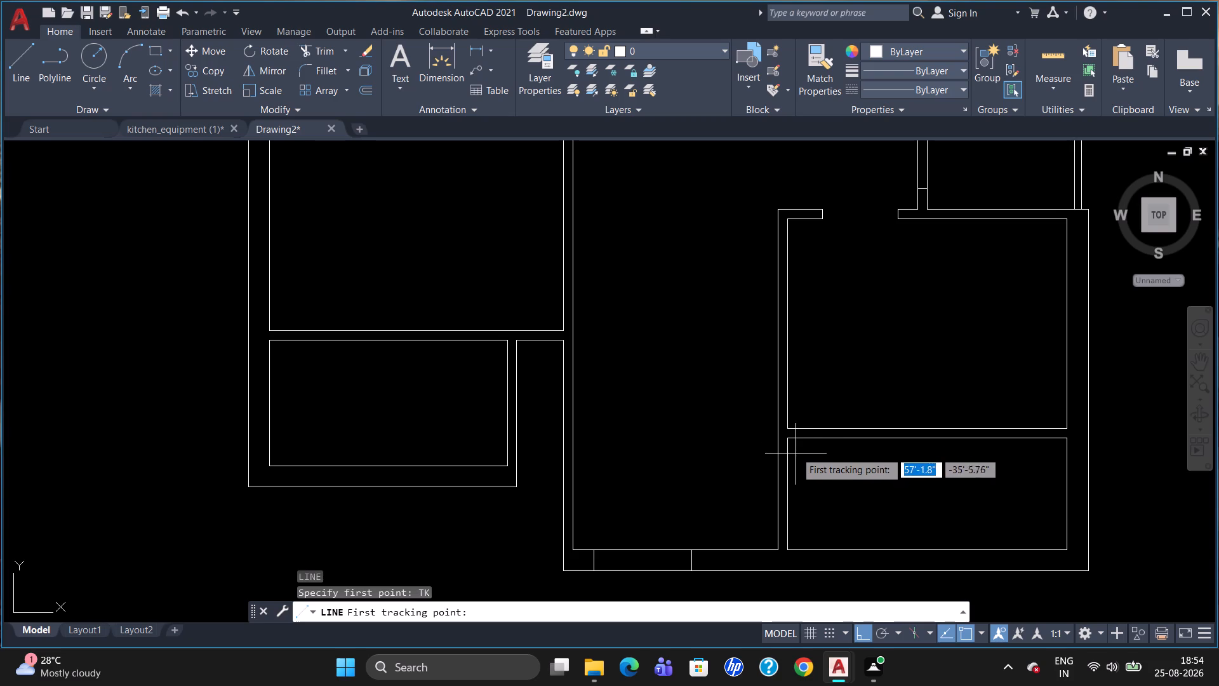
click(785, 440)
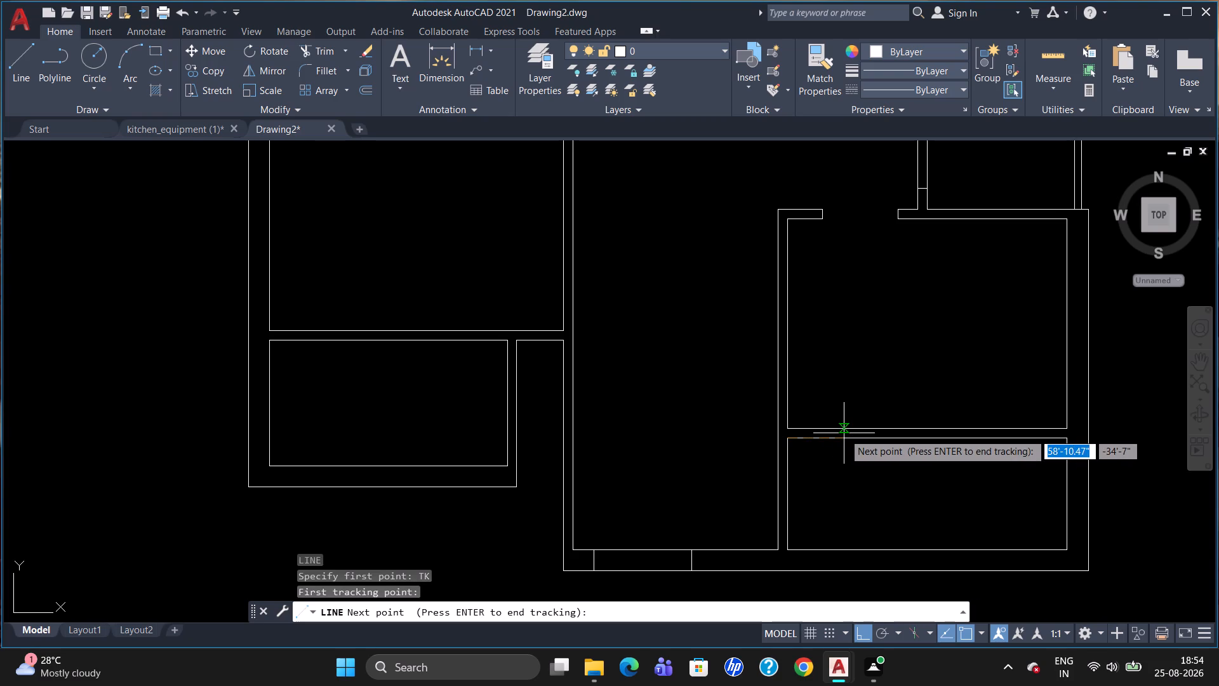
text(16)
key(shift+quotedbl)
key(Return)
key(Return)
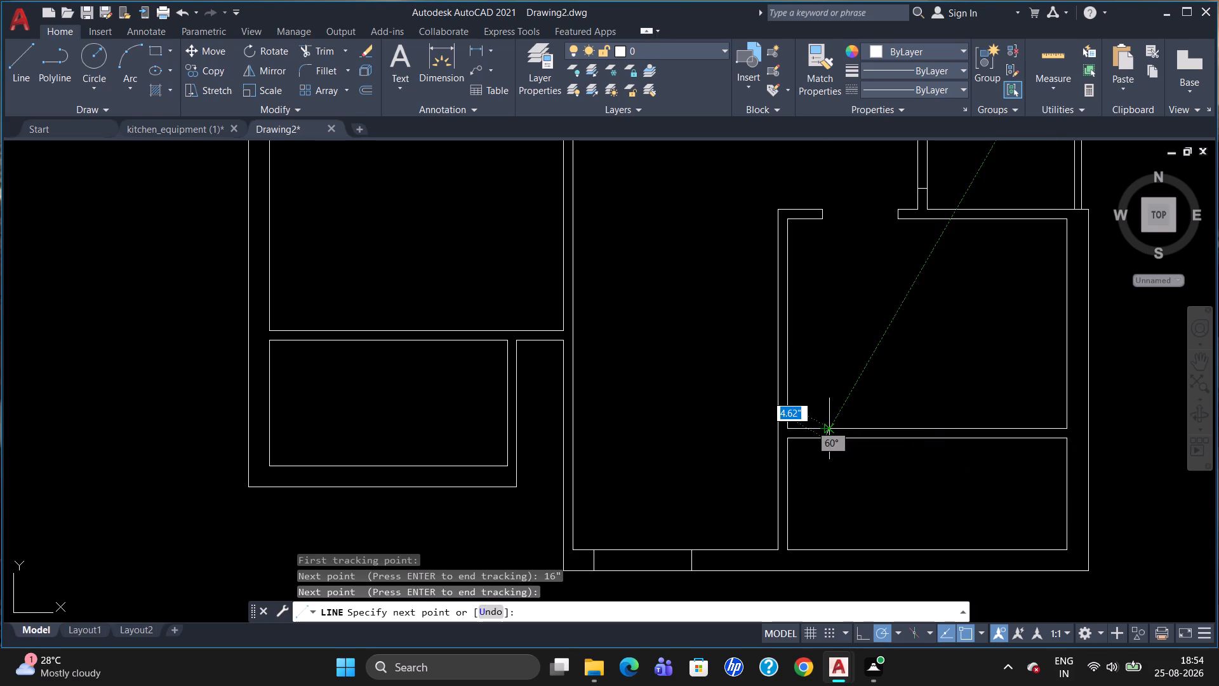
scroll(822, 422, up, 2)
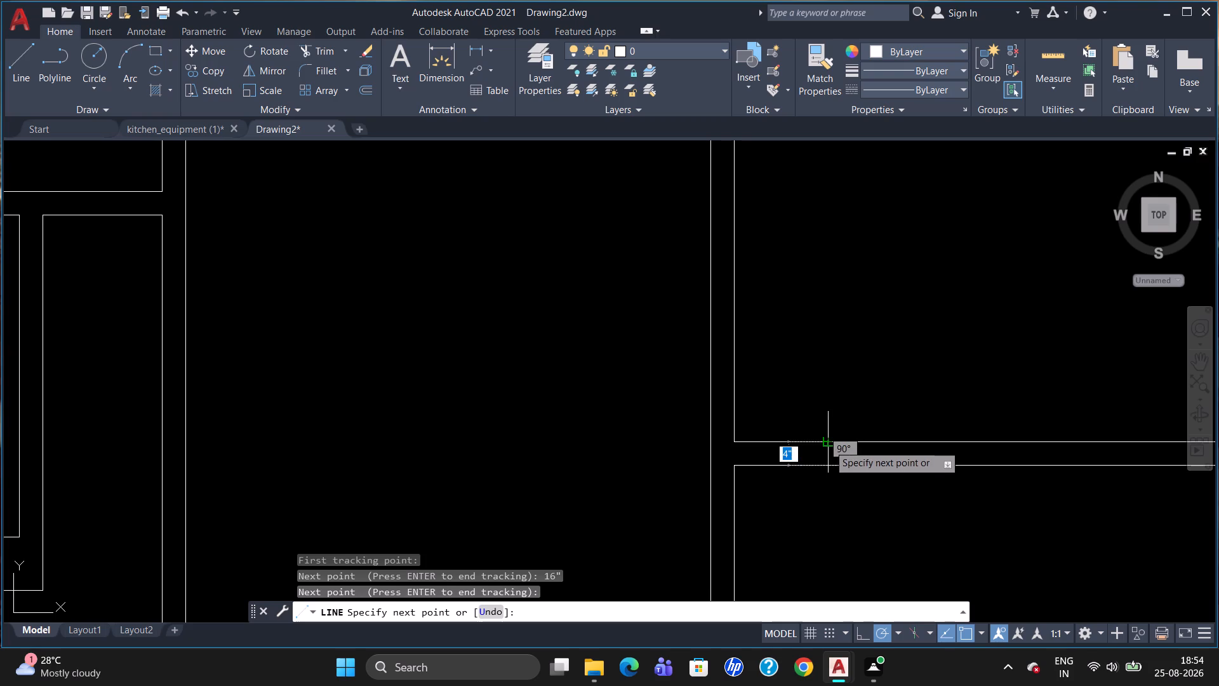
click(829, 443)
key(Escape)
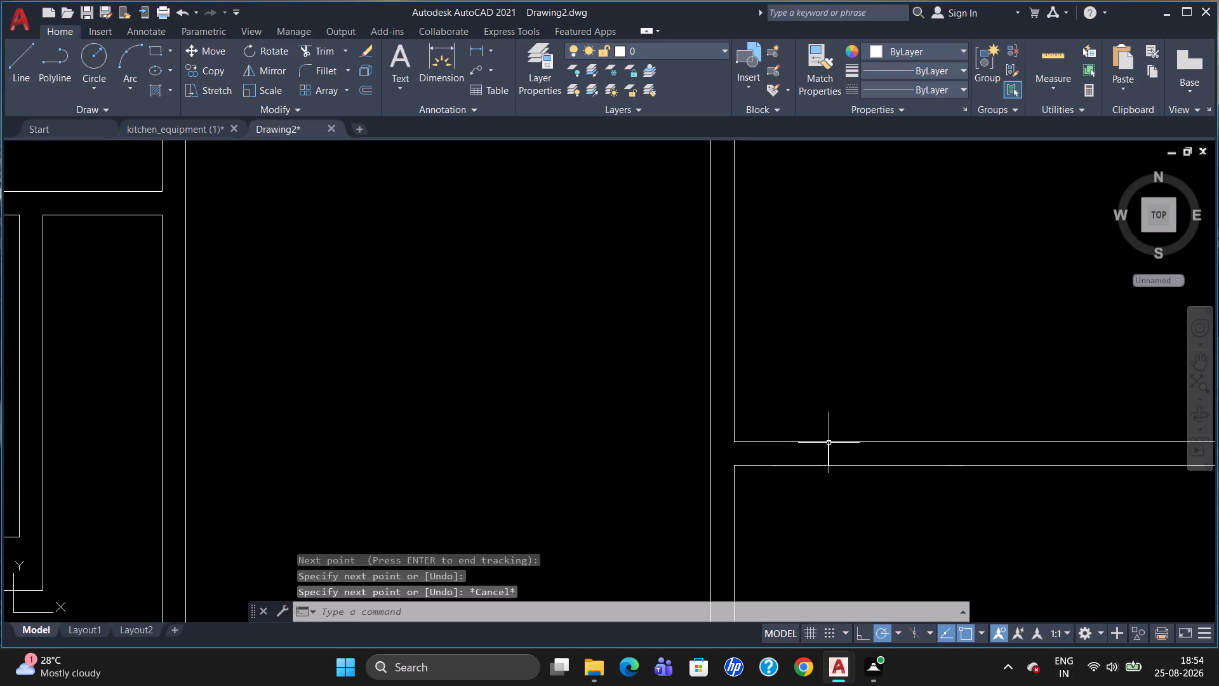
Offset the bottom-right room's jamb line 2'6" to the right to mark the other side of the opening.
scroll(834, 444, down, 2)
key(o)
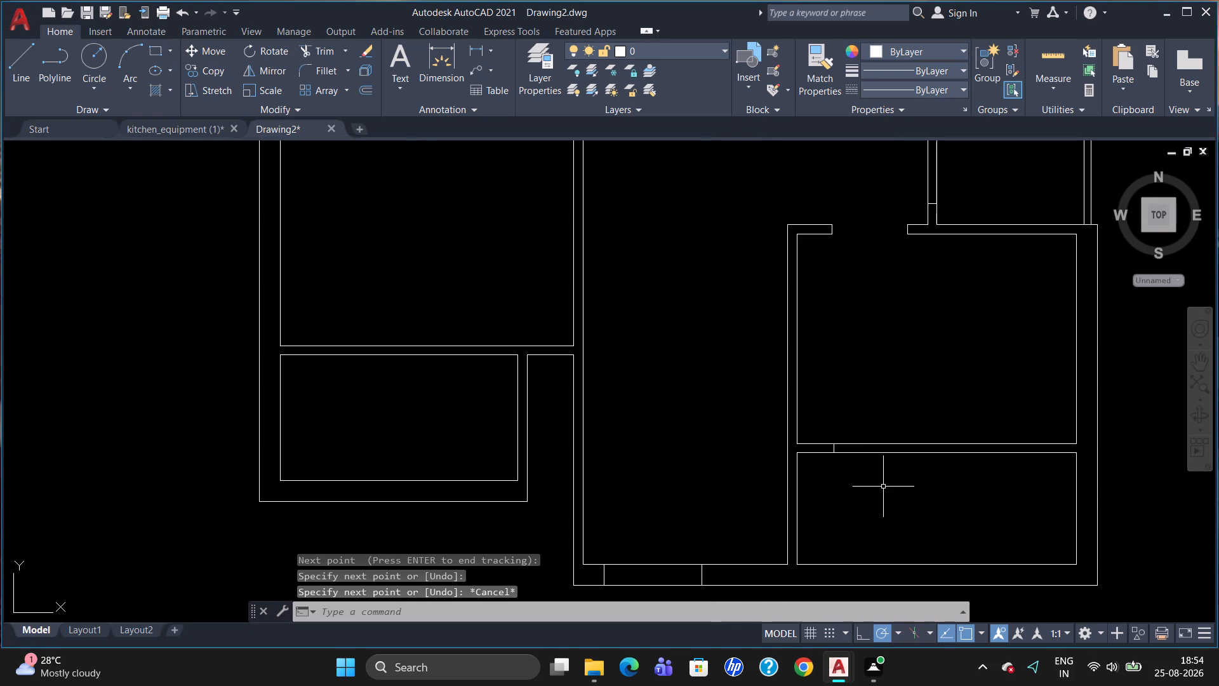
key(Return)
key(2)
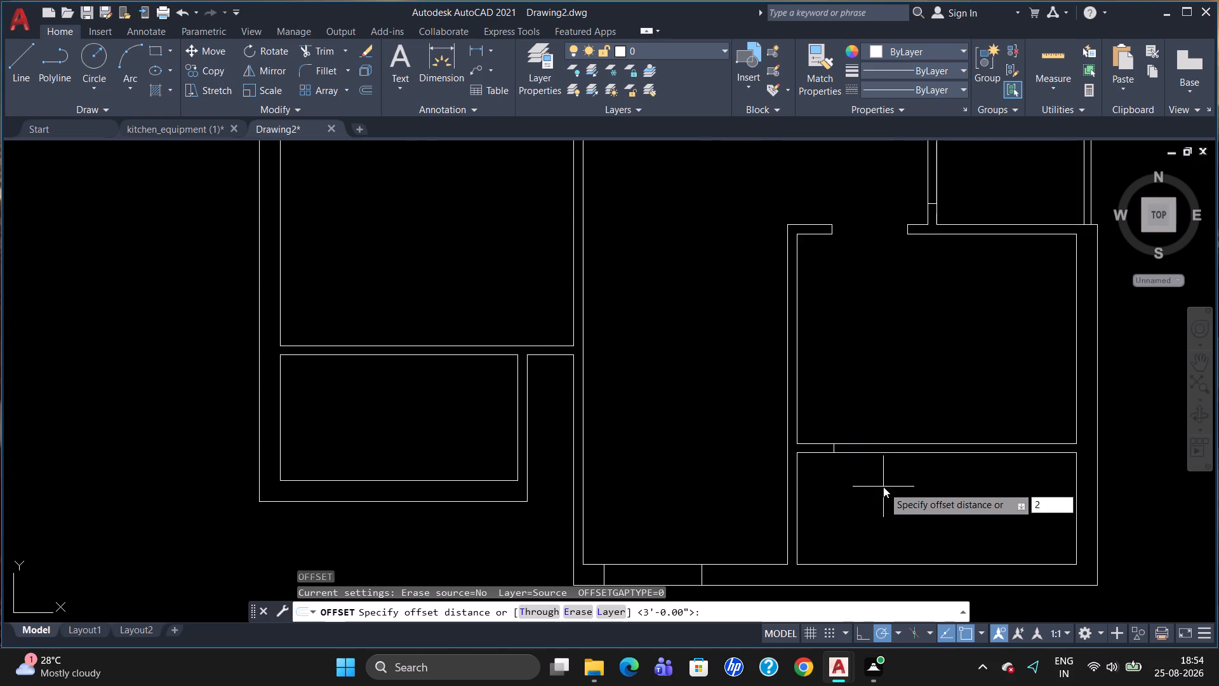
key(apostrophe)
text(6")
key(Return)
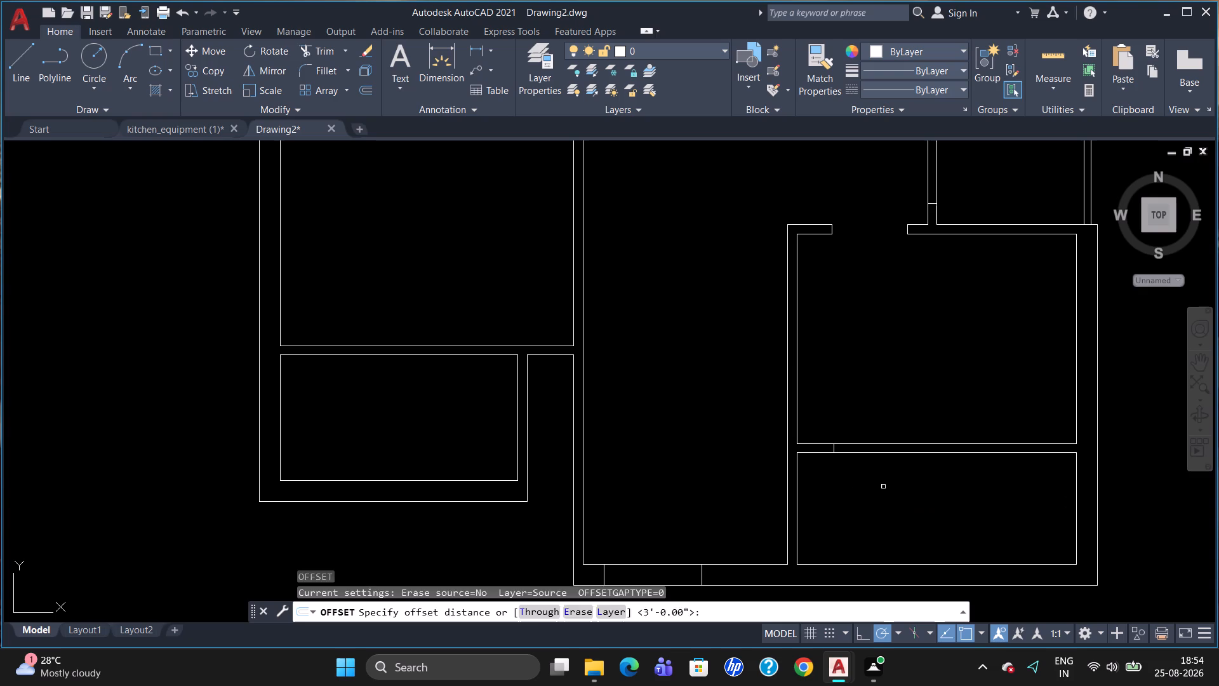
click(834, 449)
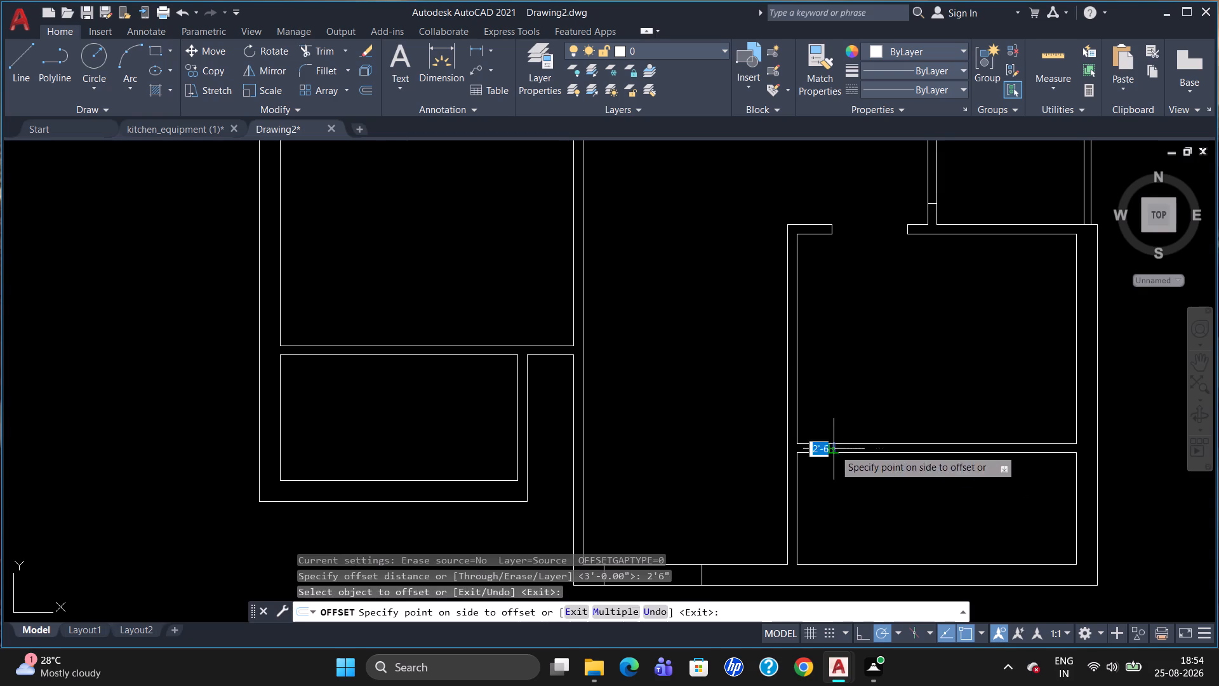
click(912, 443)
scroll(916, 448, down, 2)
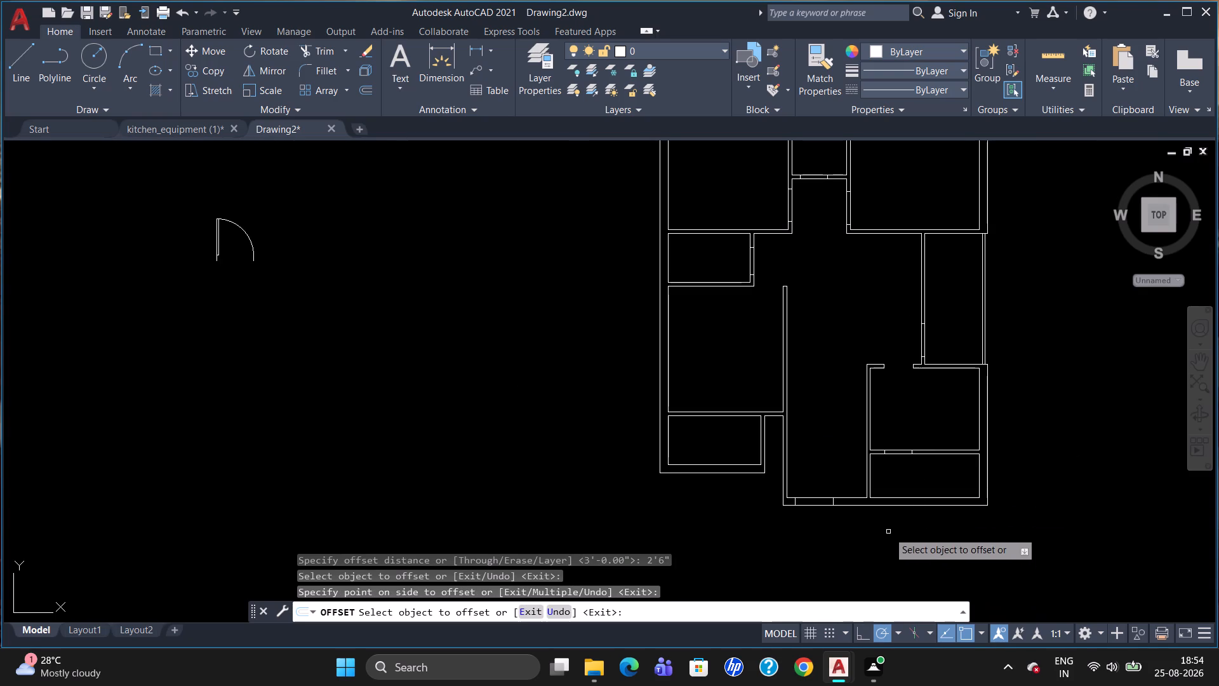
key(Escape)
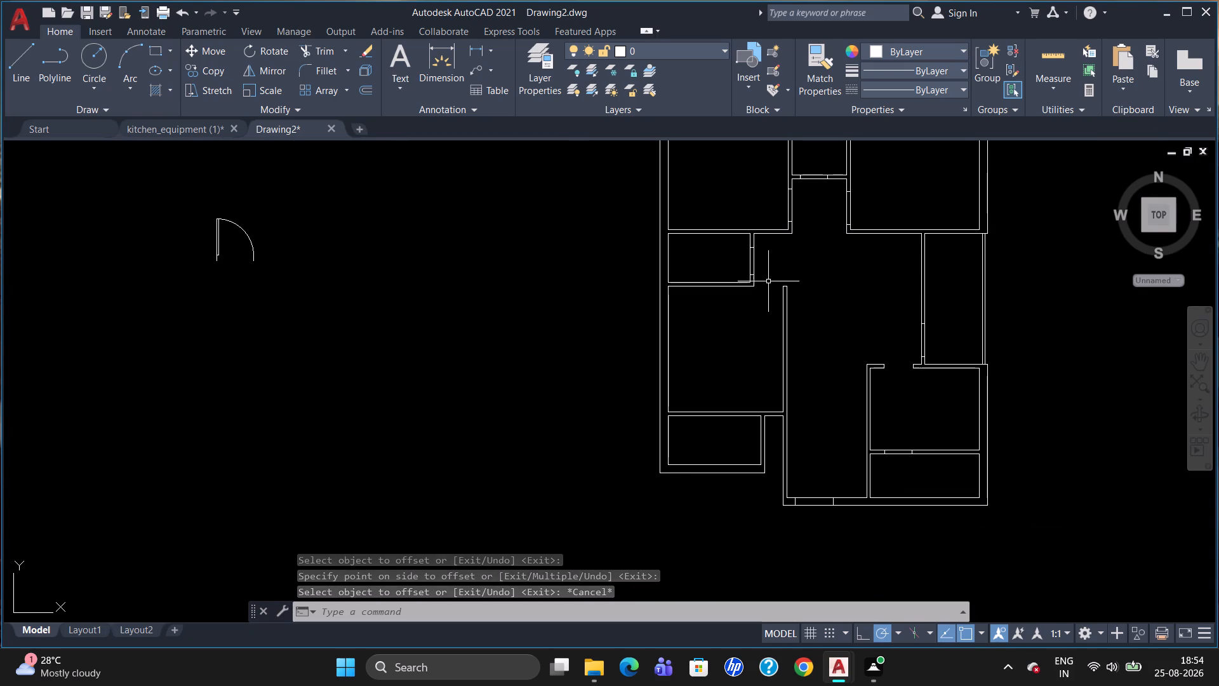
Draw a 9" line leftward from the top-right corner of the free-standing central partition's upper end.
scroll(768, 243, up, 2)
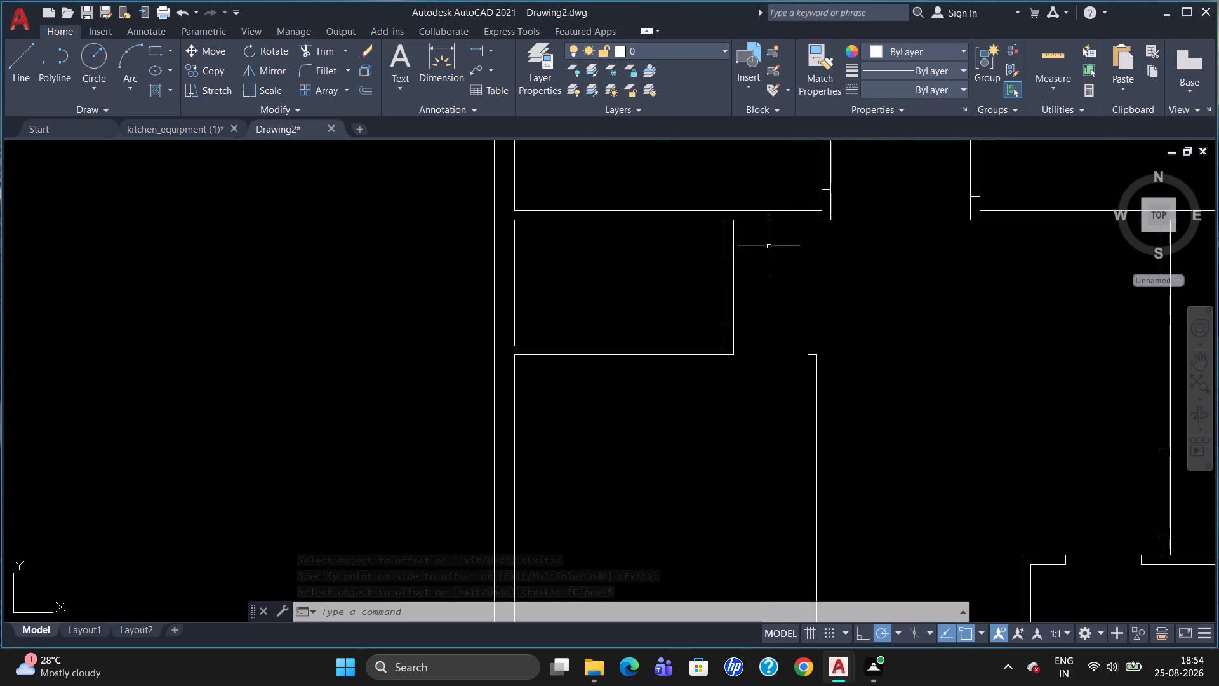
scroll(811, 307, up, 1)
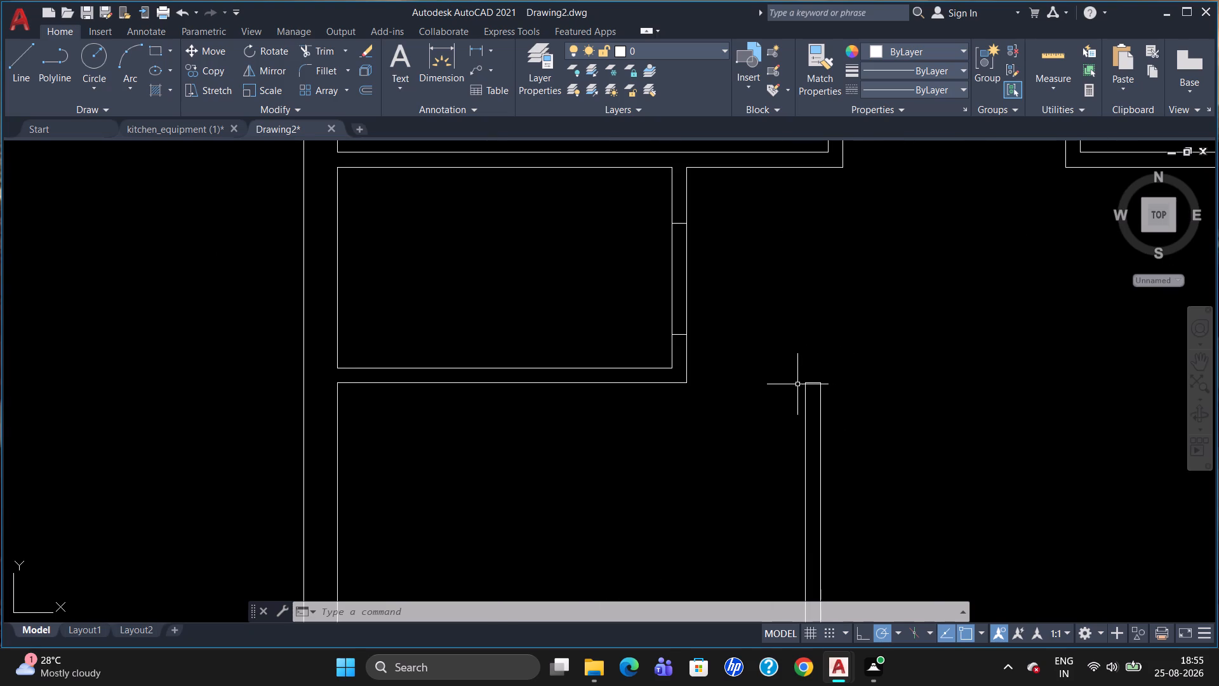
scroll(809, 383, up, 1)
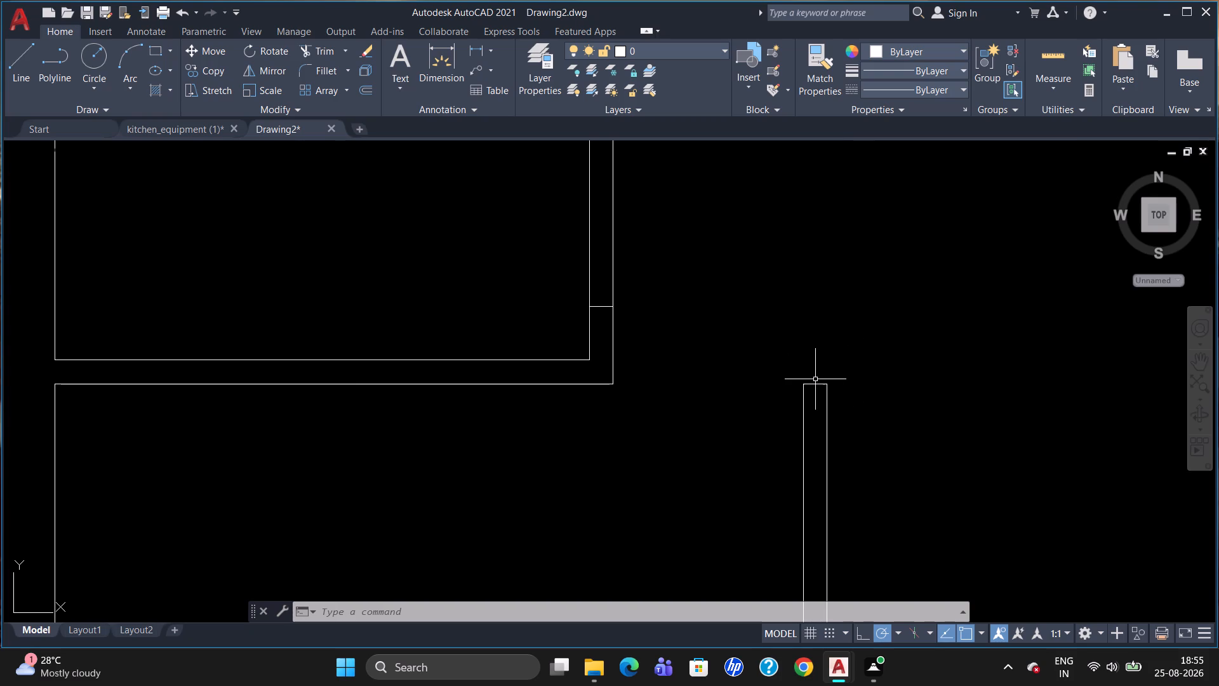
key(l)
key(Return)
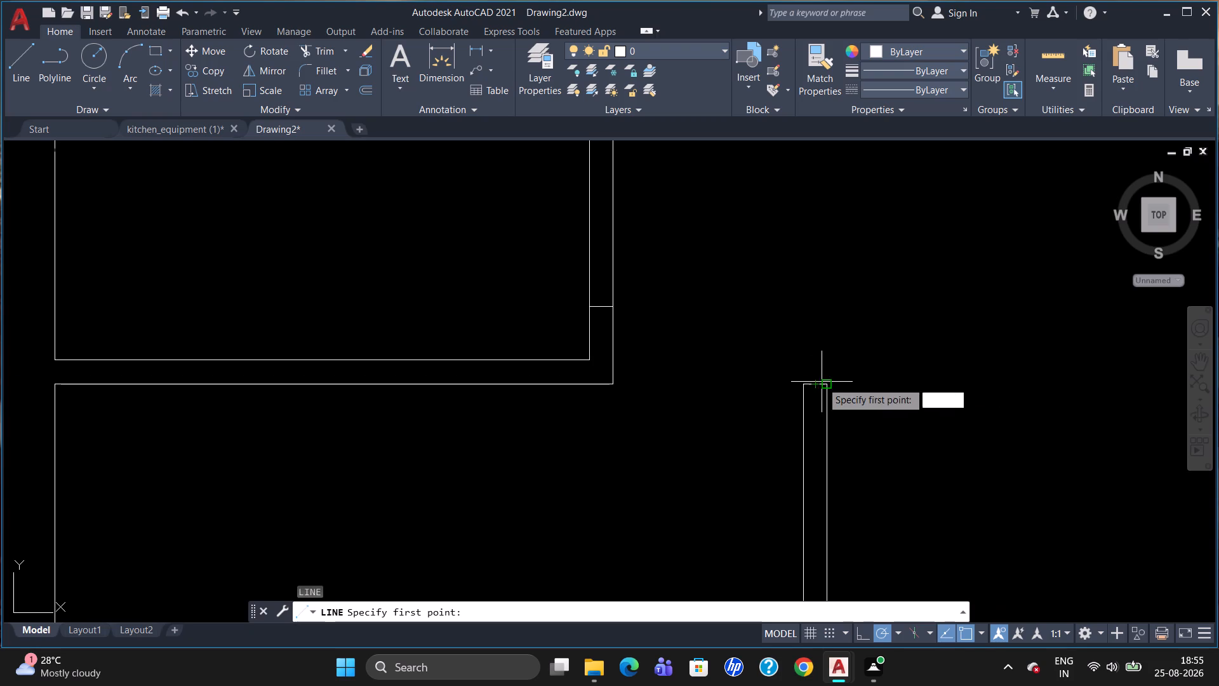
click(827, 382)
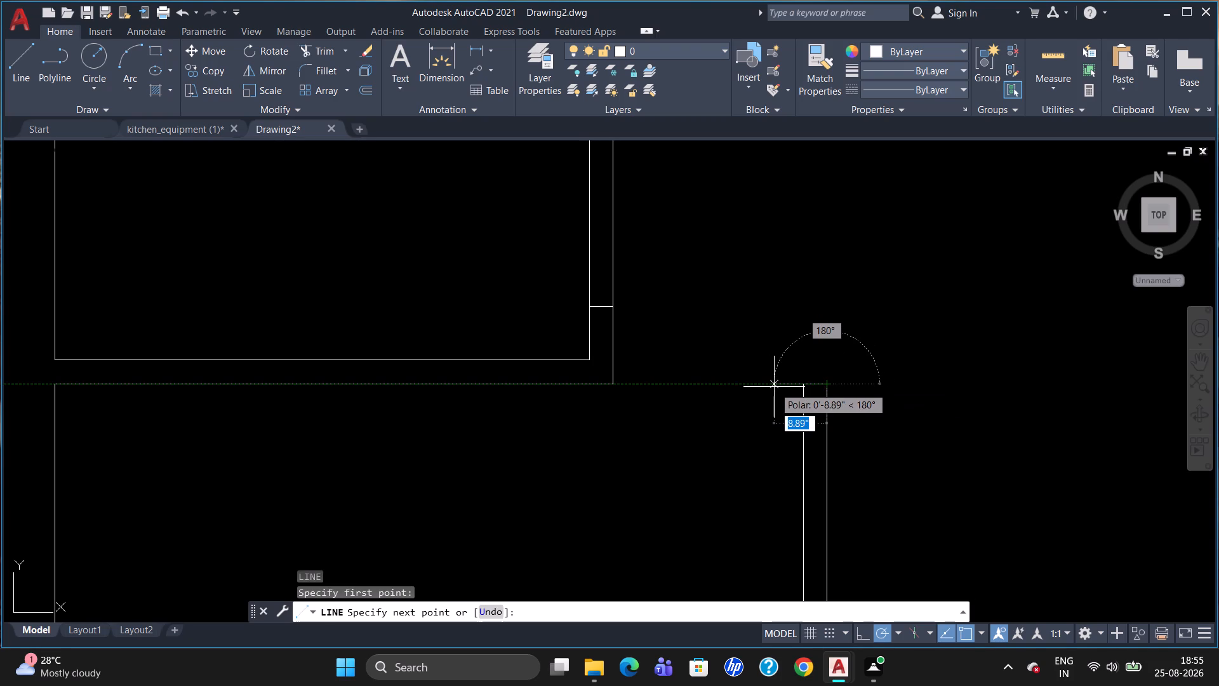
text(9")
key(Return)
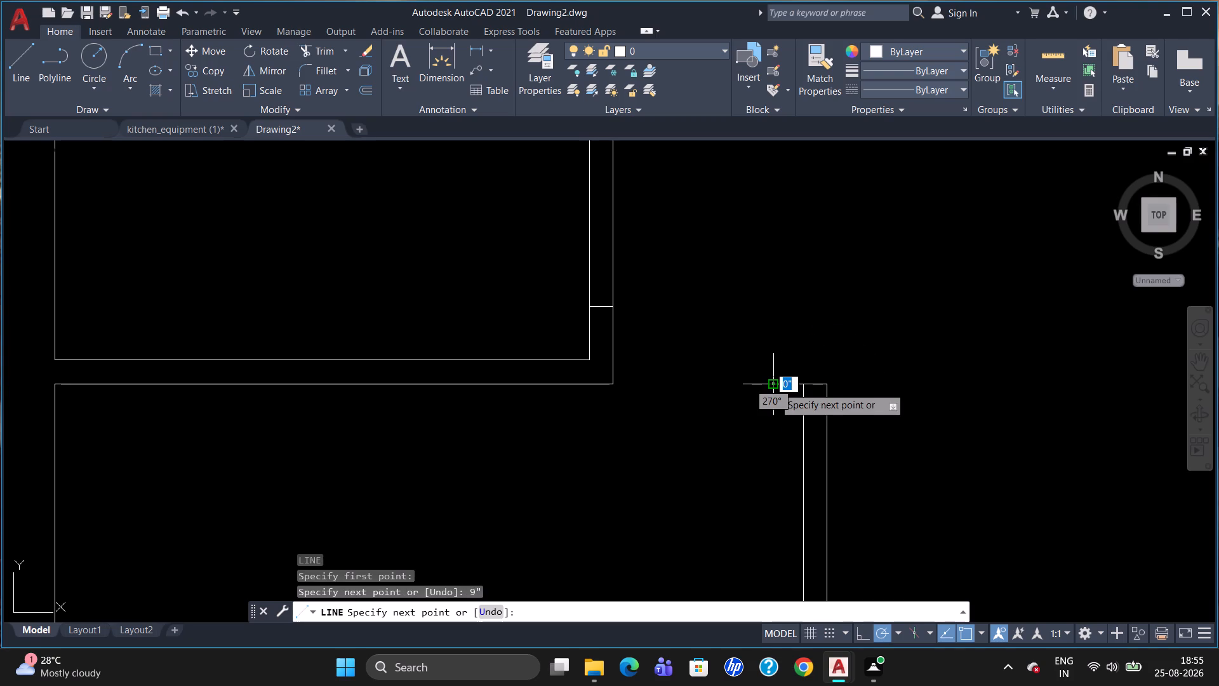
key(Return)
key(Escape)
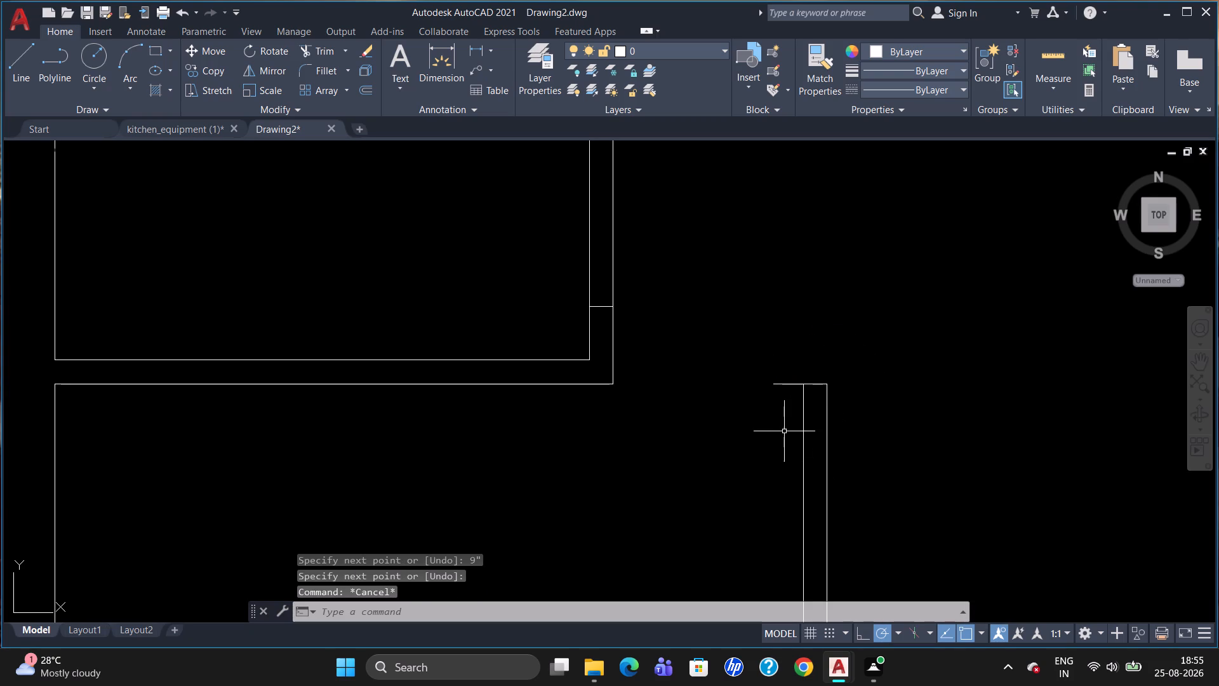
Close the wall return with a 4" line down from the 9" line's left end and a line across to the partition's right face.
scroll(786, 430, up, 1)
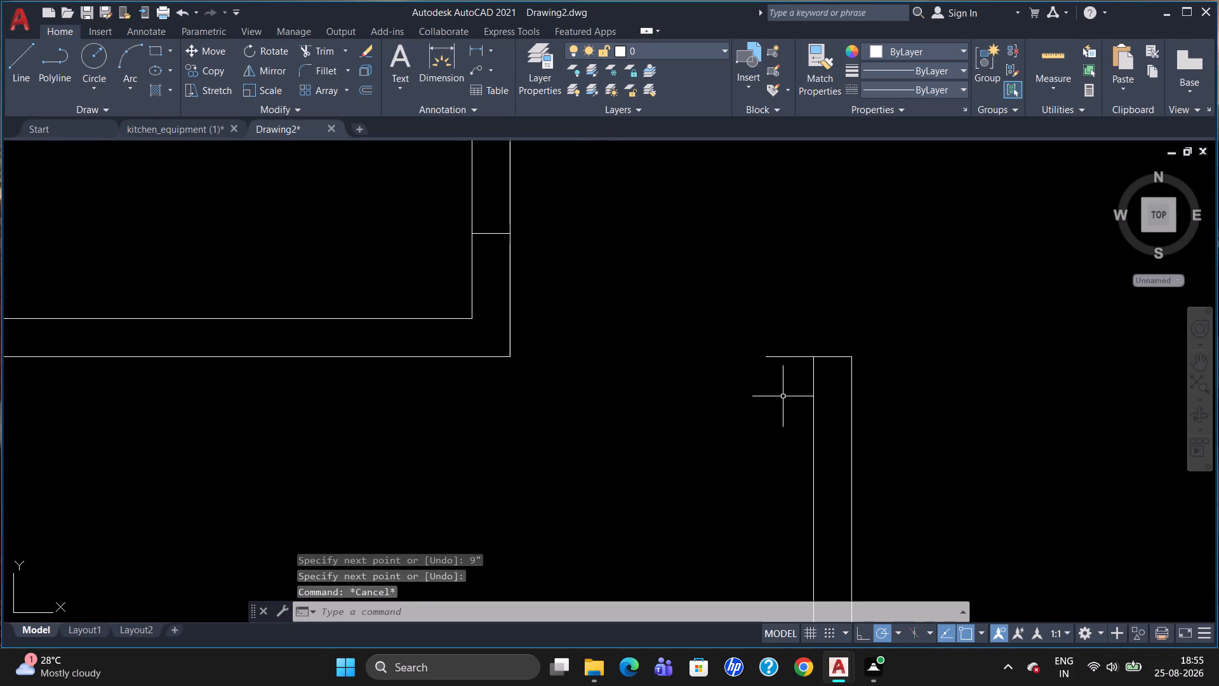
scroll(829, 428, down, 1)
scroll(831, 518, down, 3)
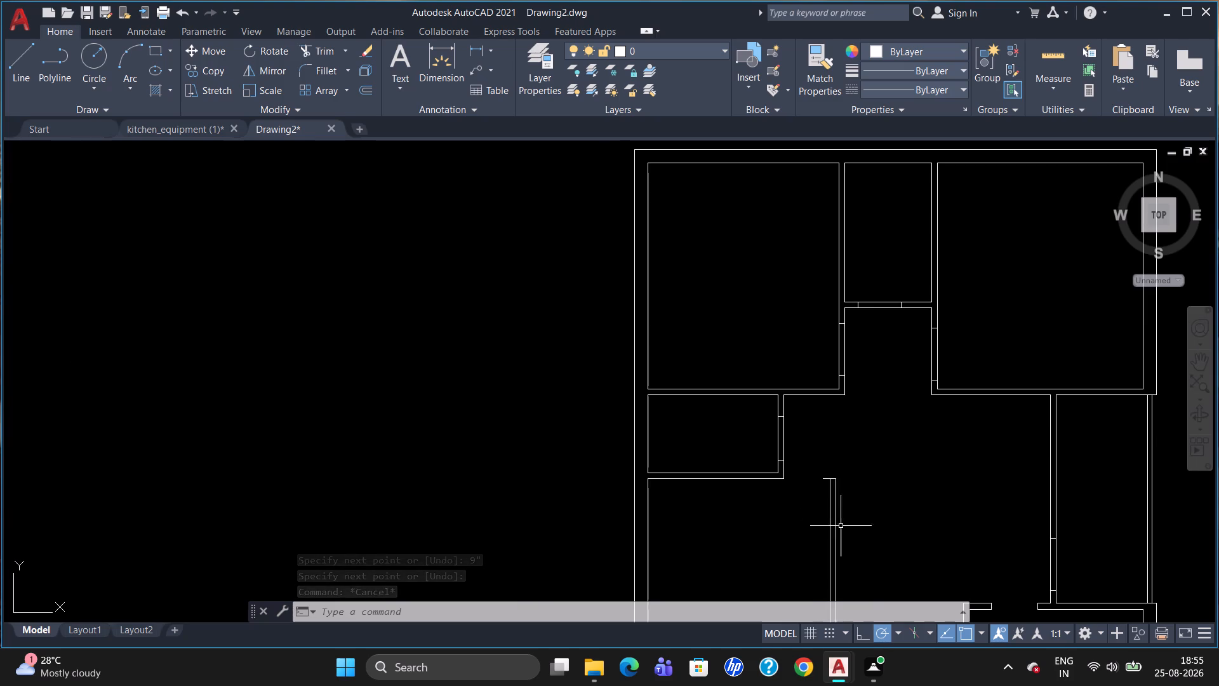
scroll(841, 535, up, 5)
scroll(852, 310, down, 4)
scroll(858, 301, up, 2)
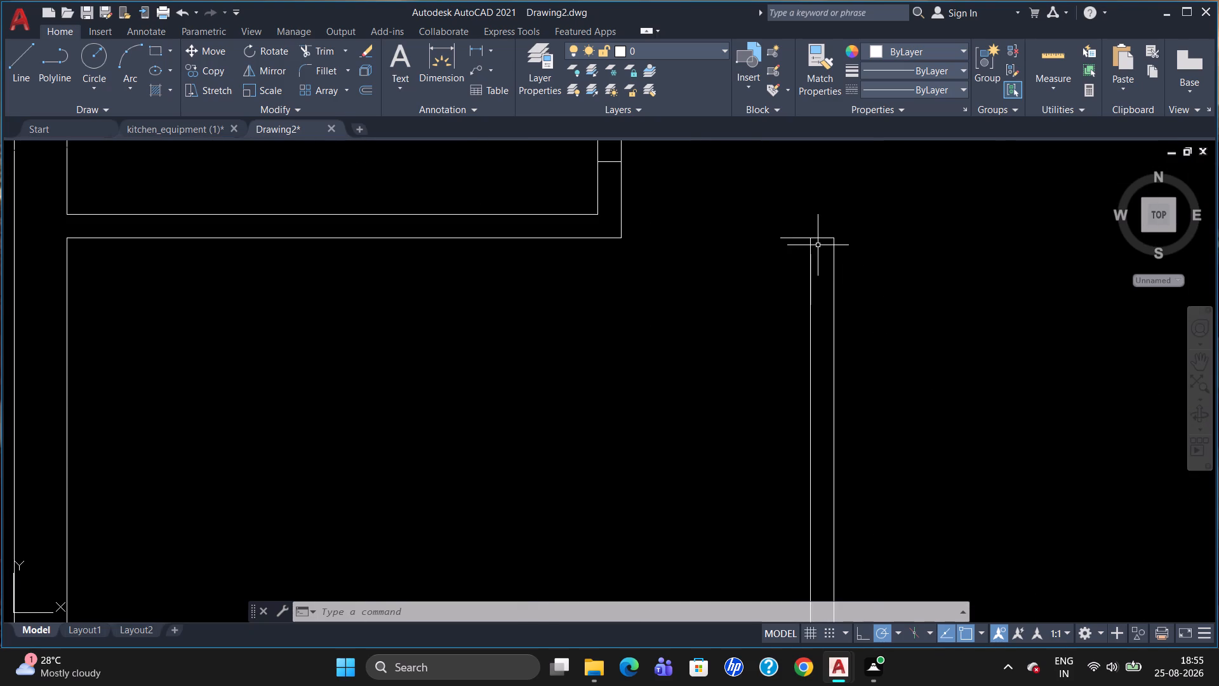
scroll(818, 243, up, 1)
key(l)
key(Return)
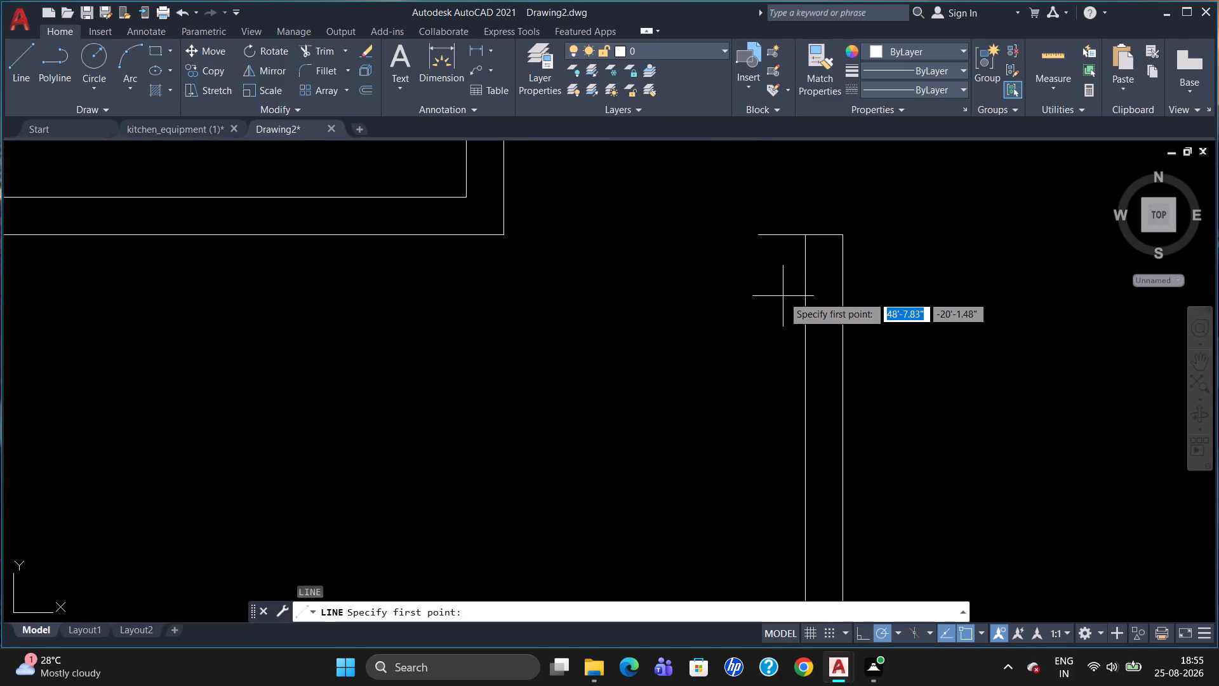
click(754, 231)
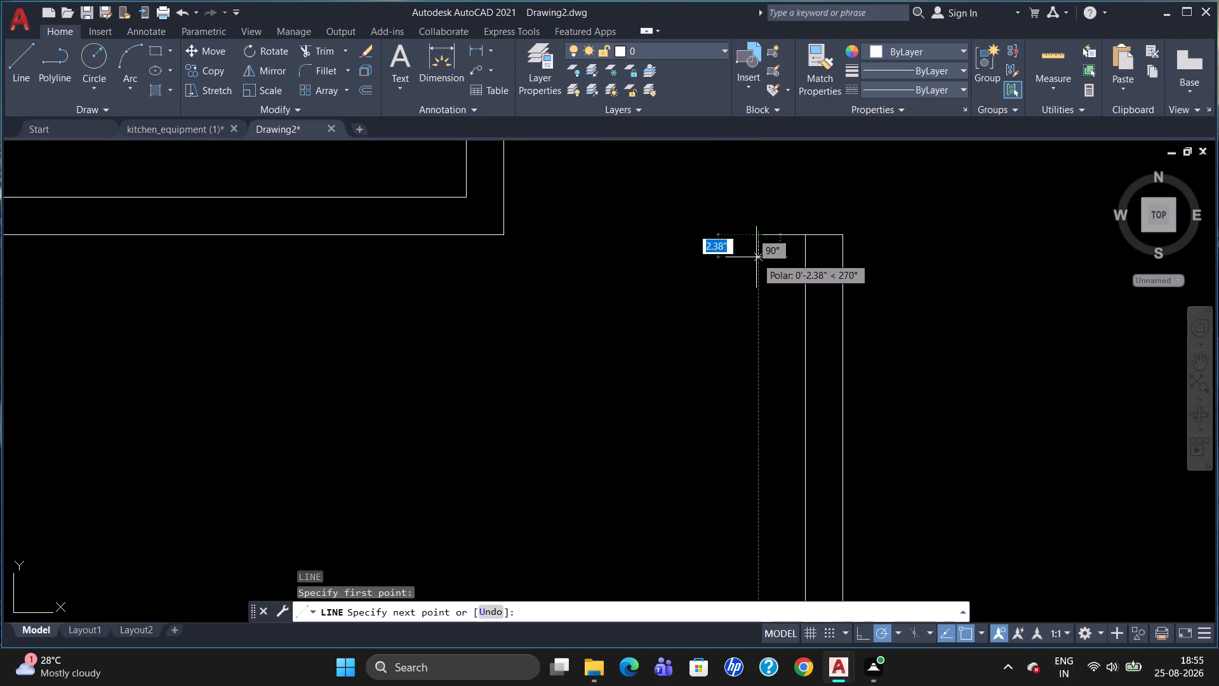
key(4)
key(shift+quotedbl)
key(Return)
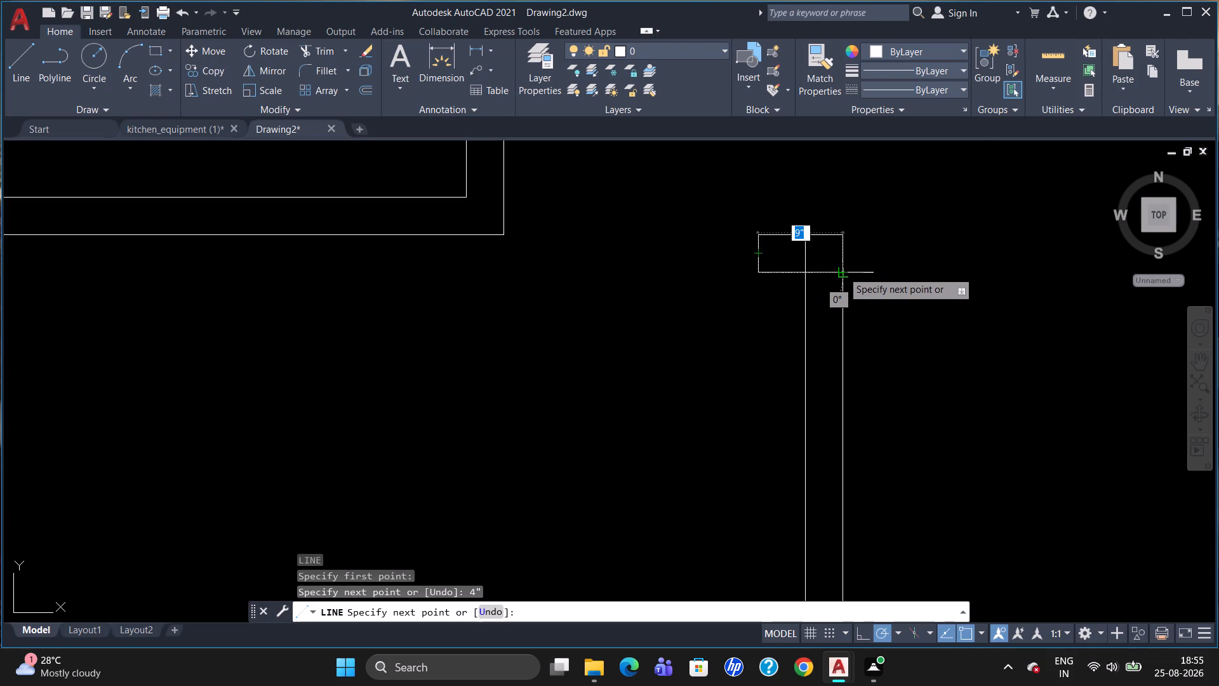
click(843, 271)
key(Escape)
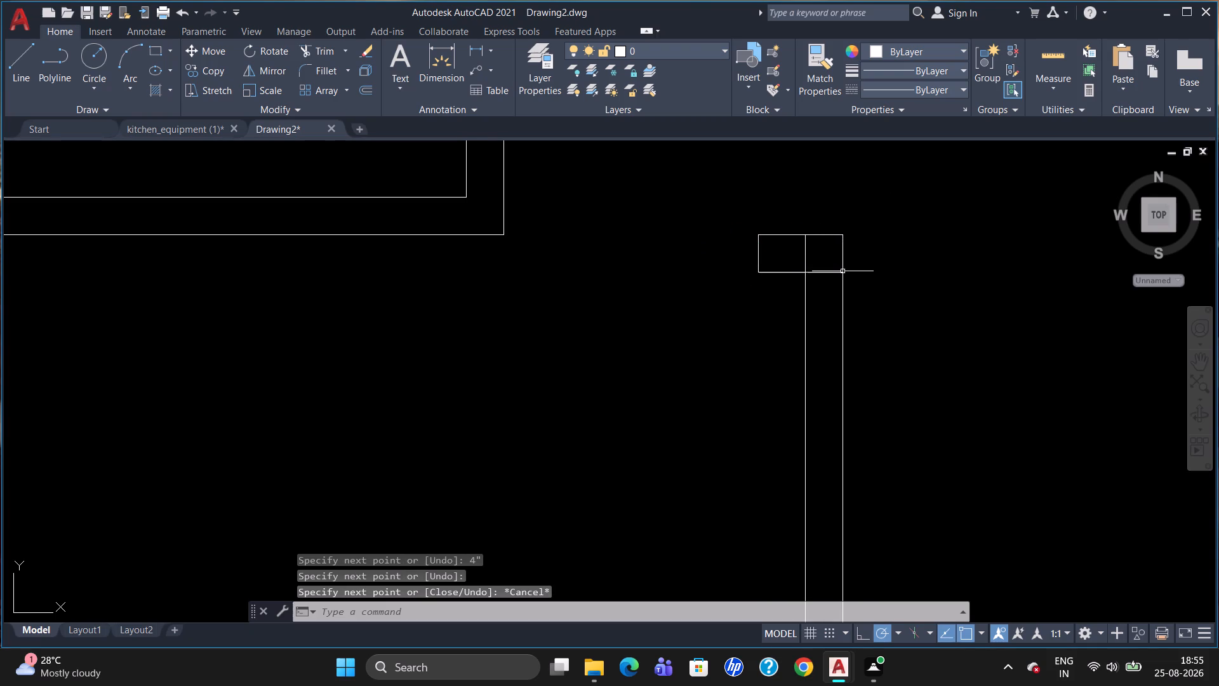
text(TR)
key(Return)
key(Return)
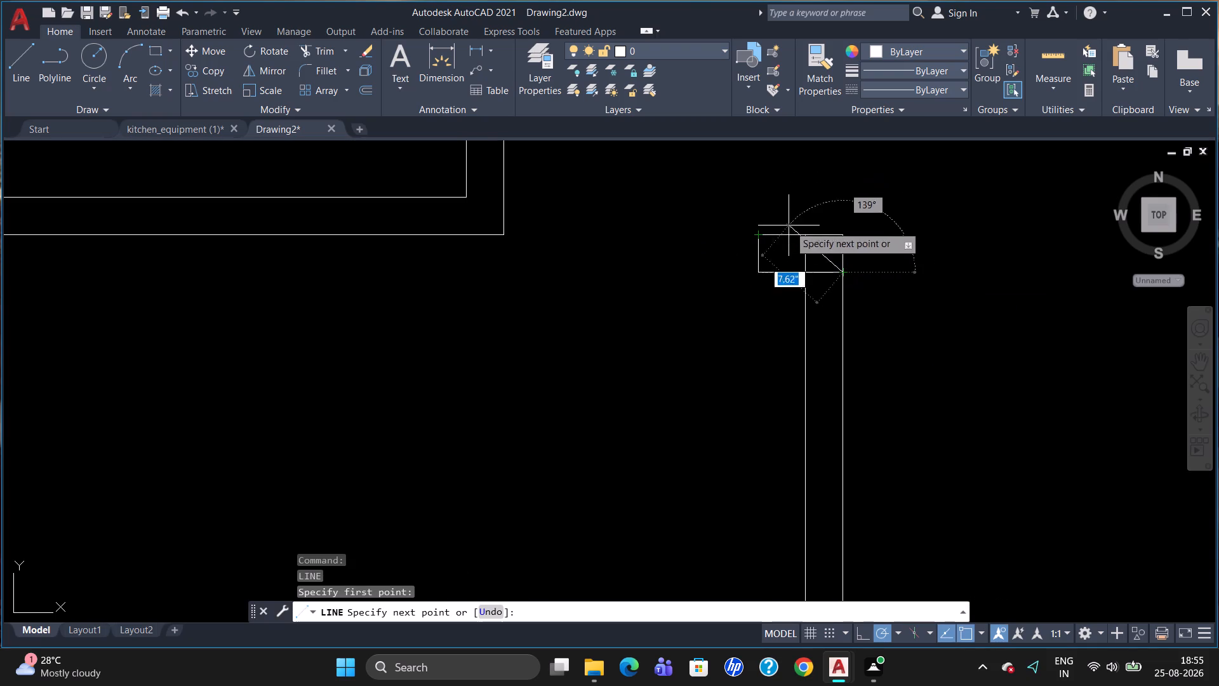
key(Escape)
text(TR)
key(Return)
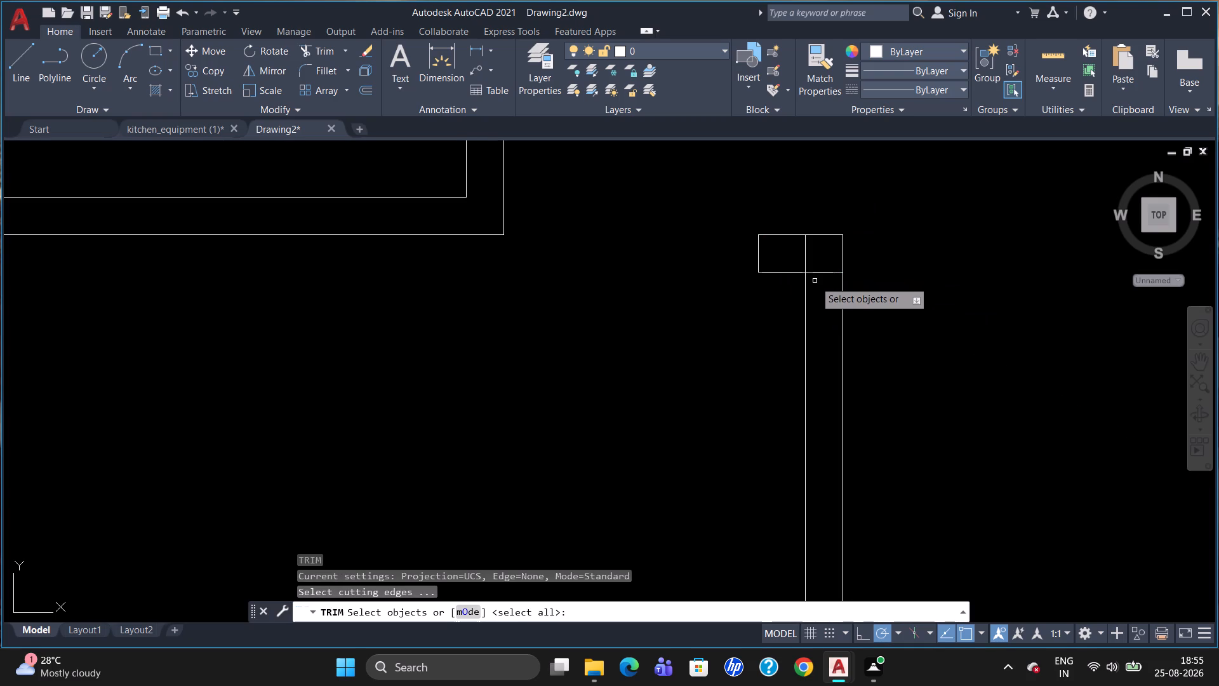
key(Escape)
Trim the two line segments crossing the inside corner where the wall return meets the free-standing central partition.
text(TR)
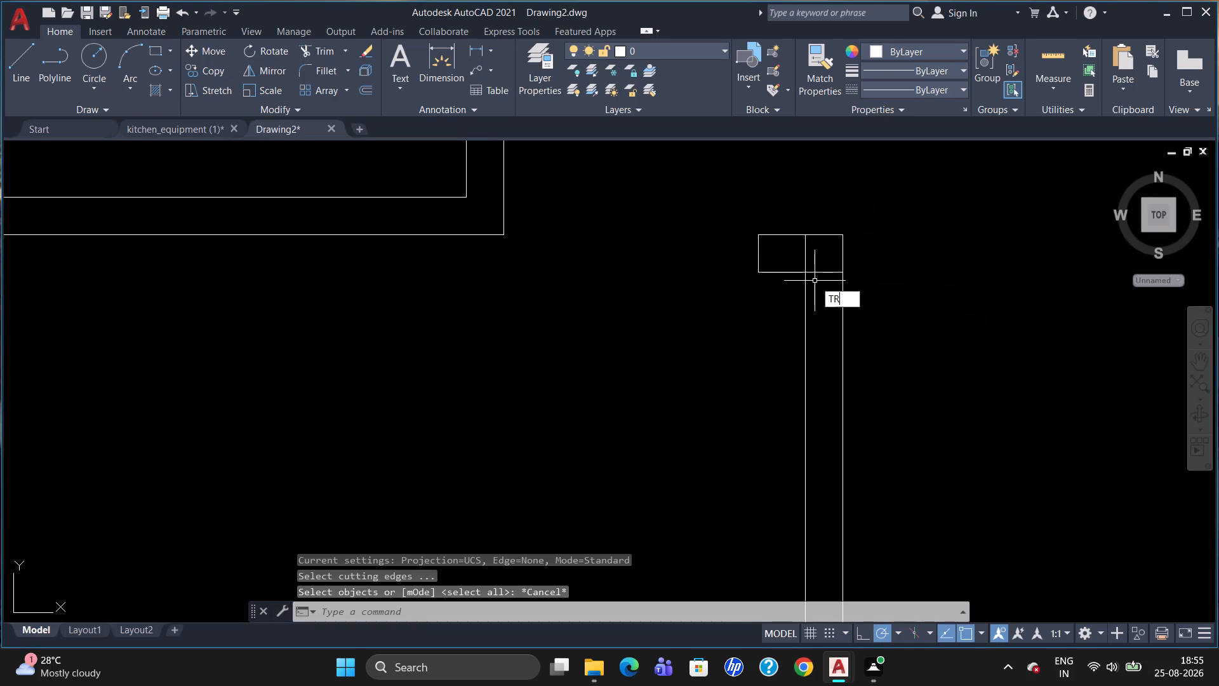
key(Return)
key(Return)
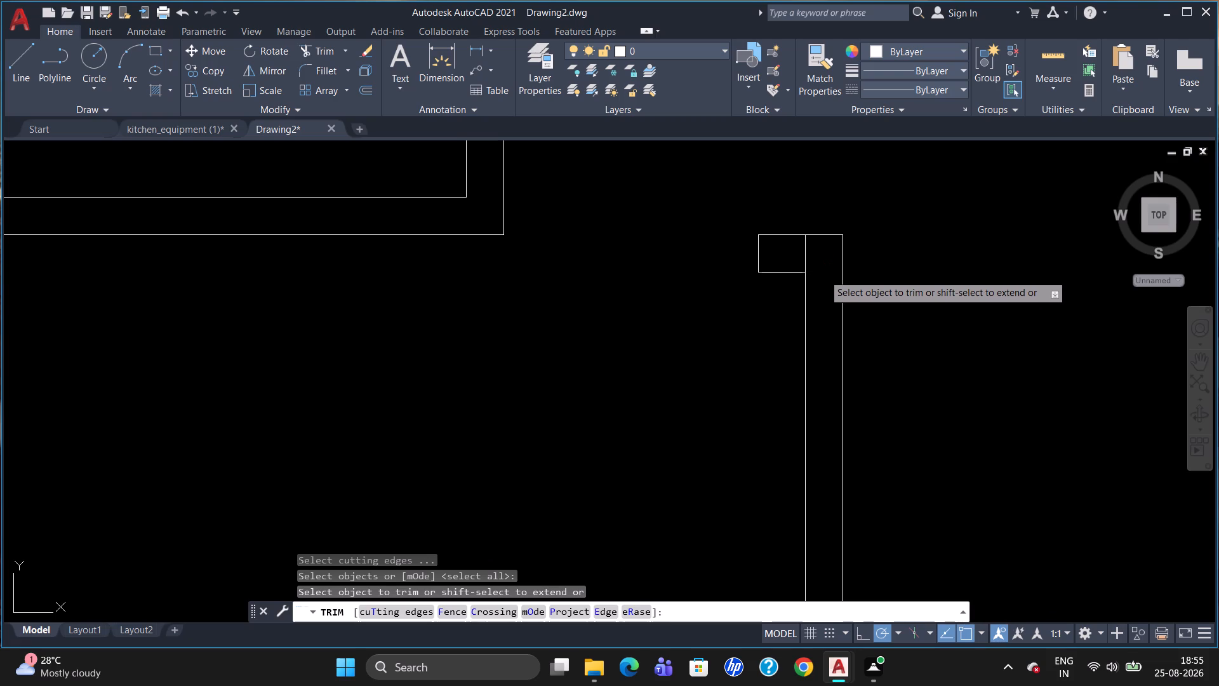
click(823, 274)
click(806, 253)
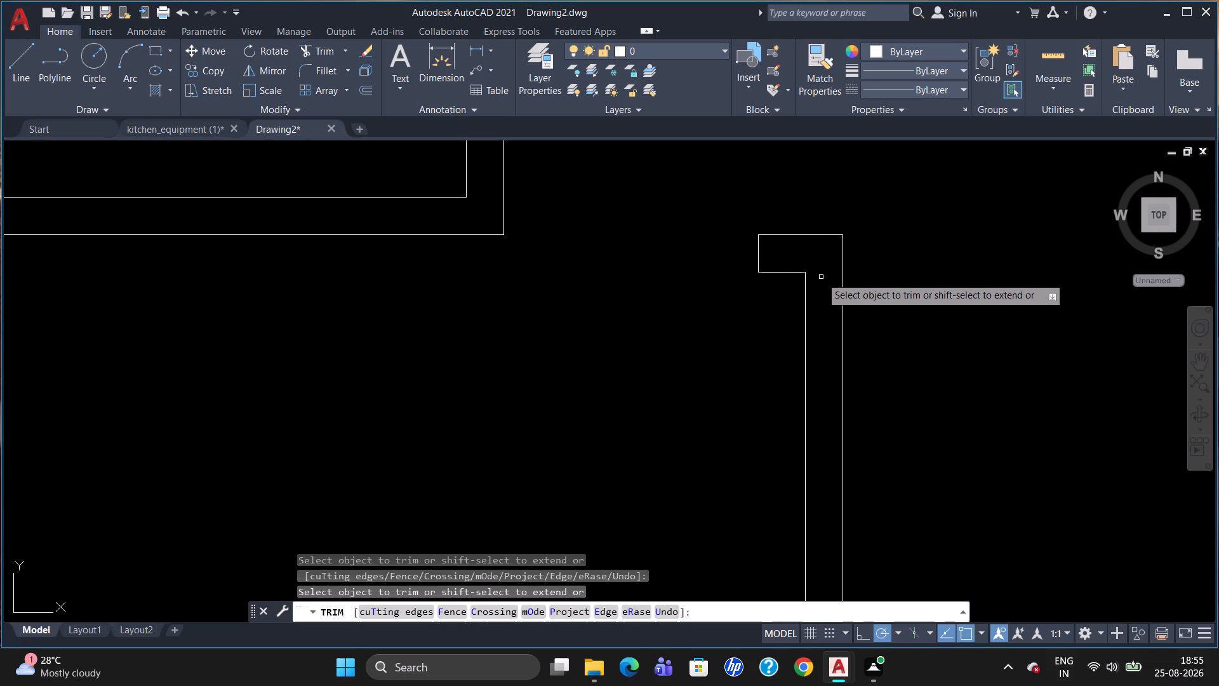
key(Escape)
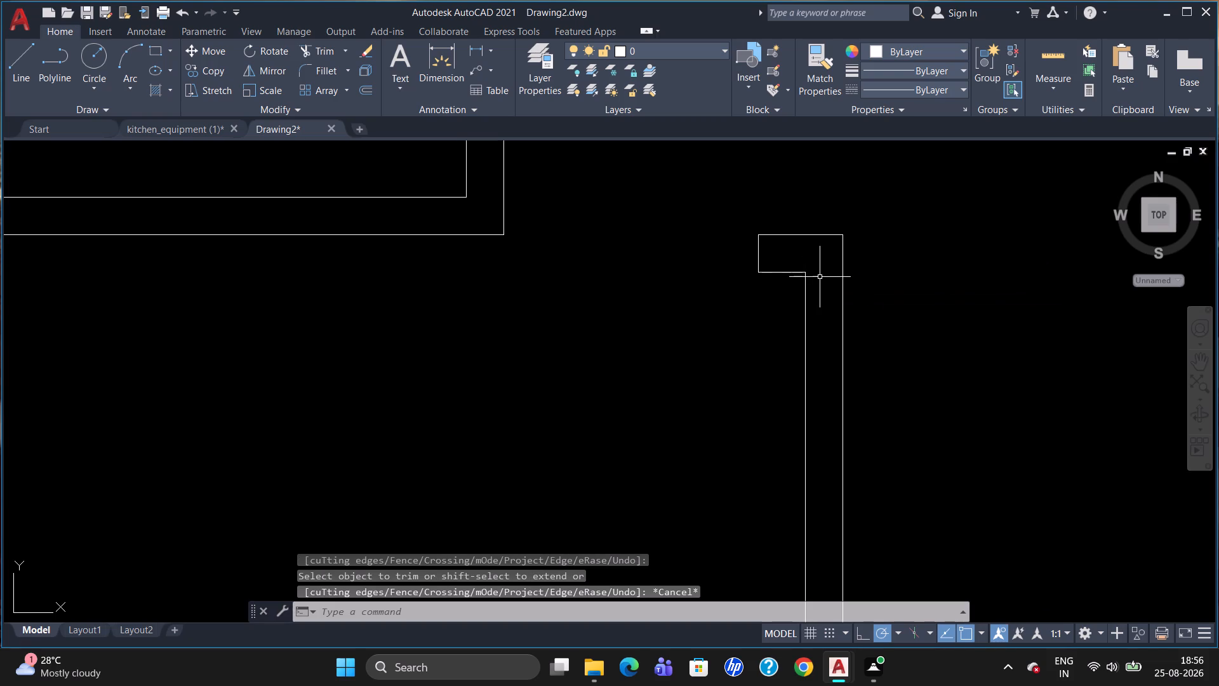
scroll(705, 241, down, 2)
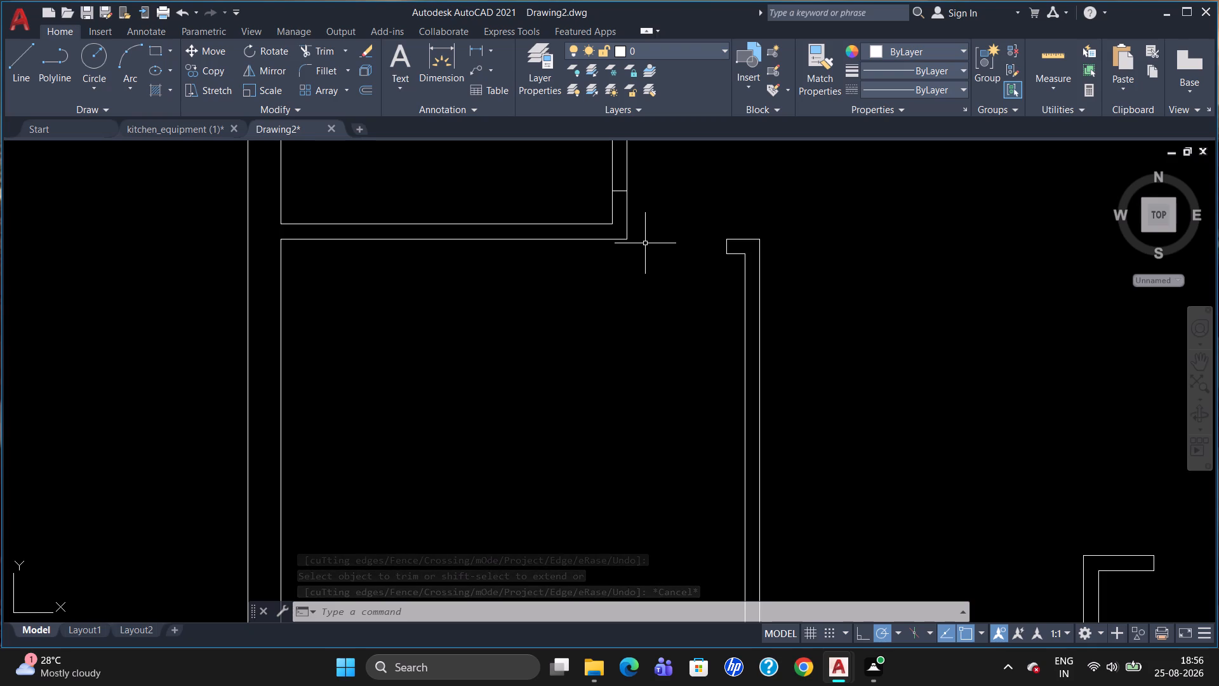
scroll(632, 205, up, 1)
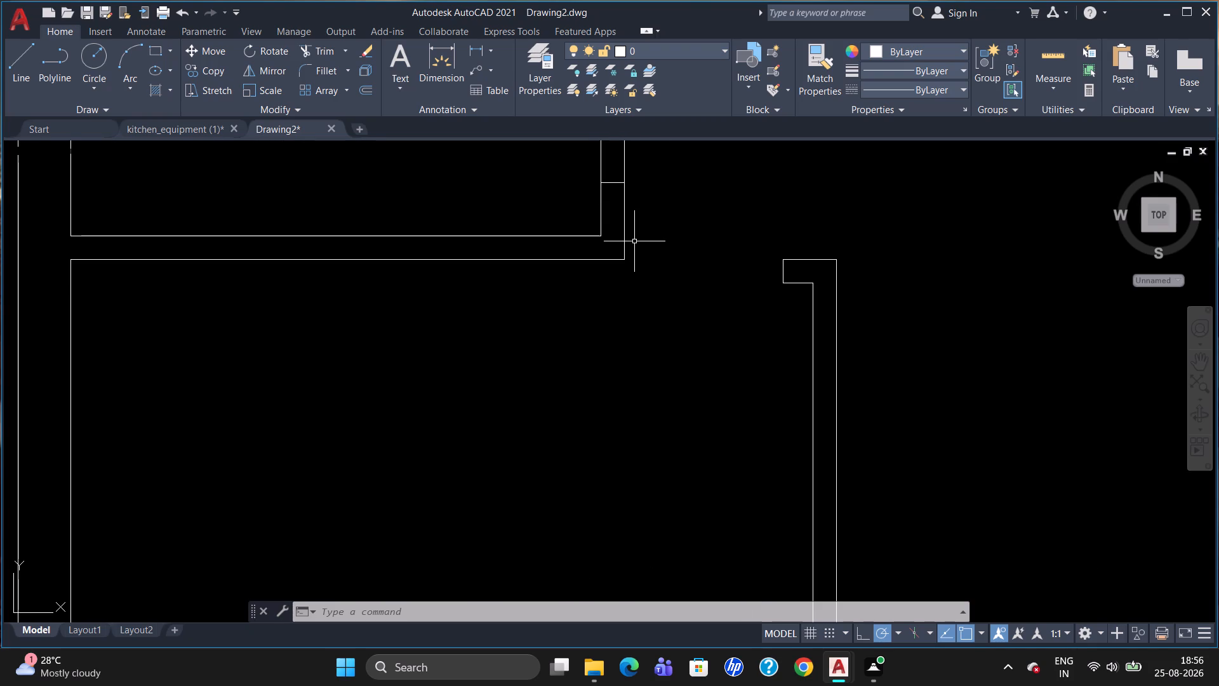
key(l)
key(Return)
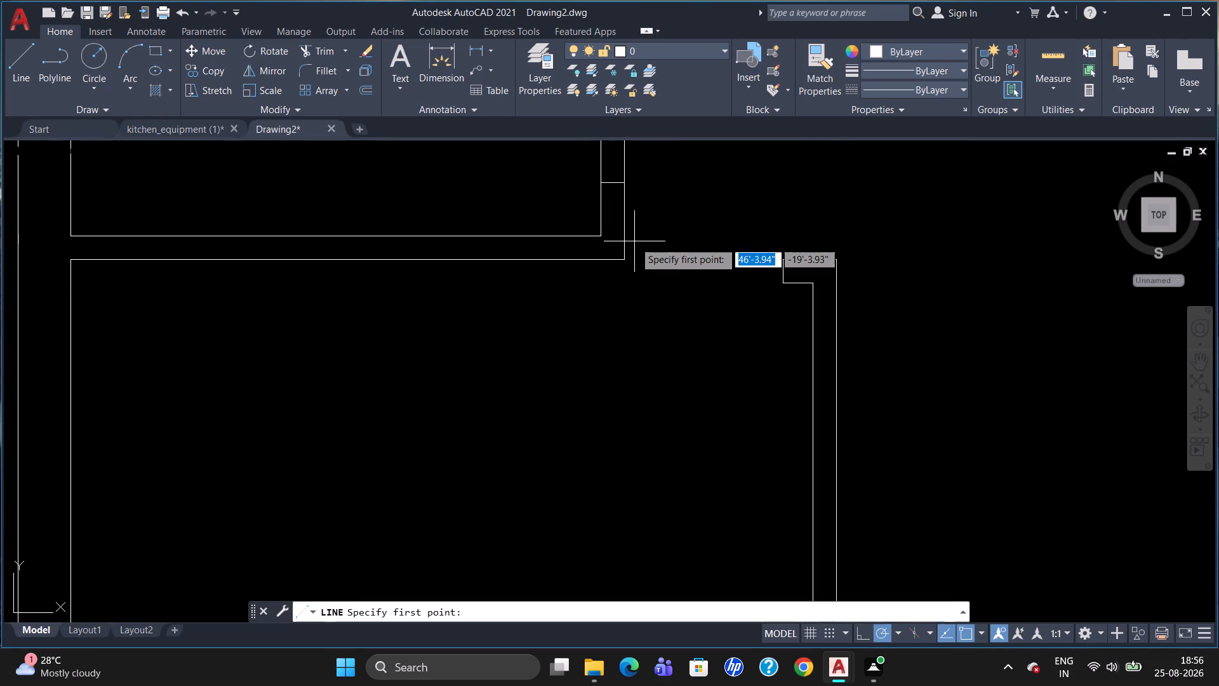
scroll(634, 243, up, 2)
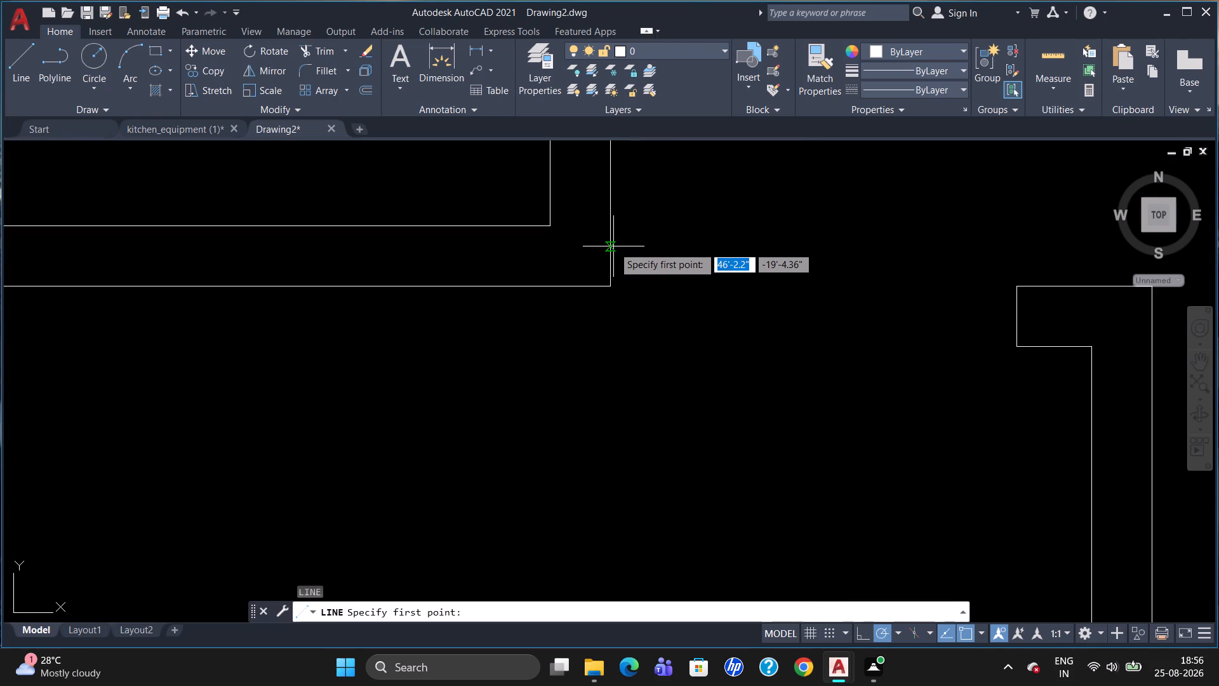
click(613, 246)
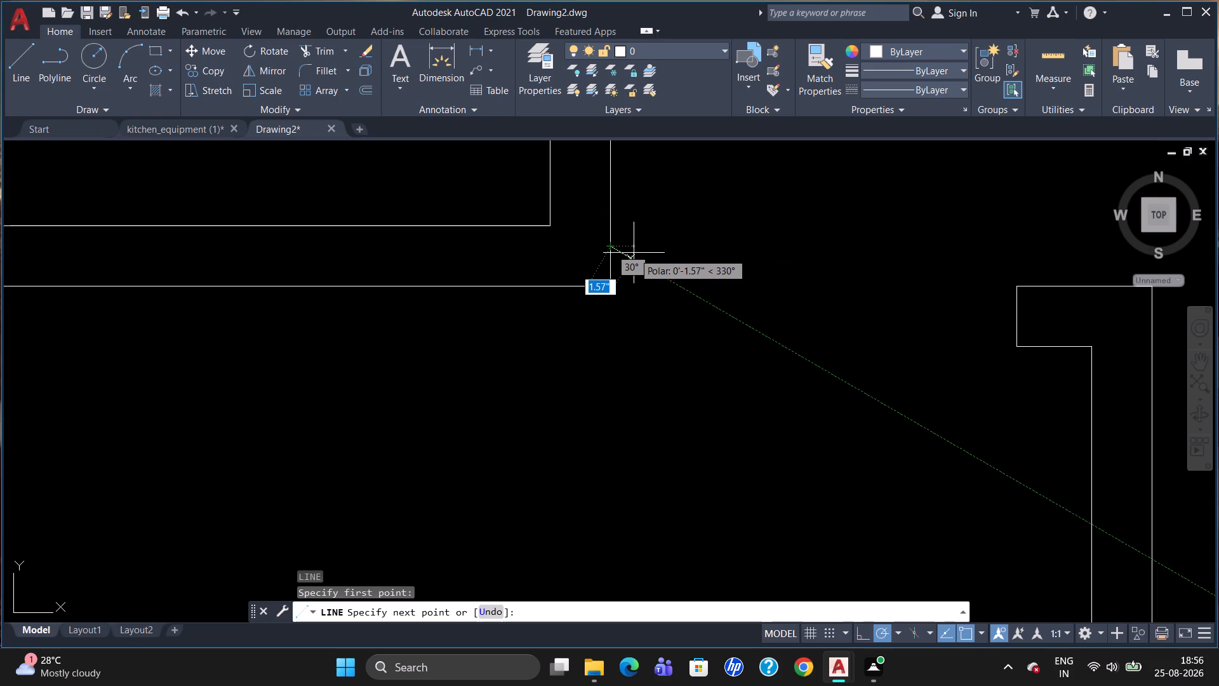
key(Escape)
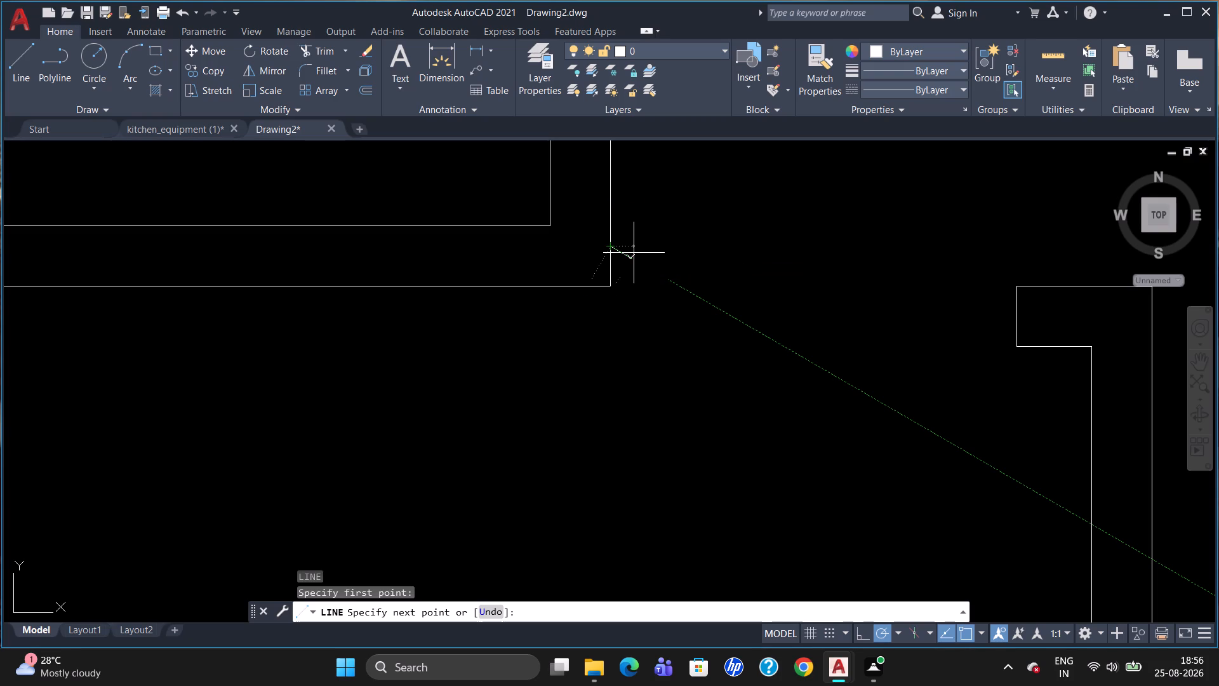
Look over the whole floor plan, its wall openings and the loose door block beside it.
scroll(648, 254, down, 1)
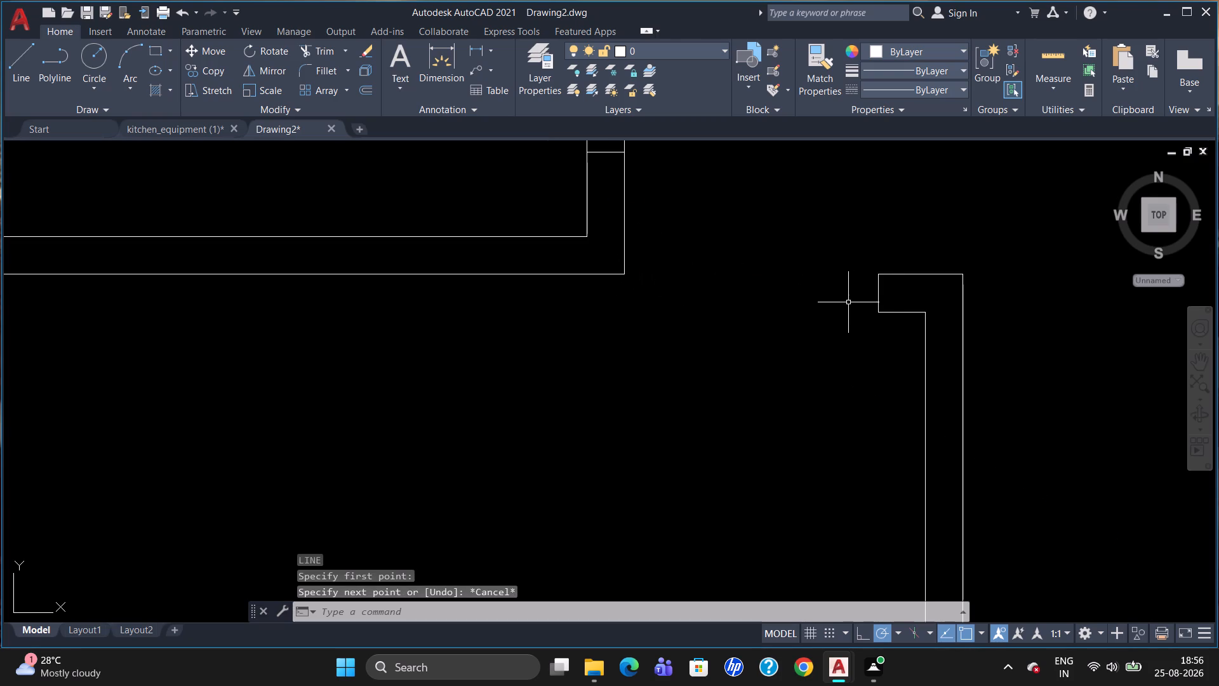
scroll(893, 298, down, 2)
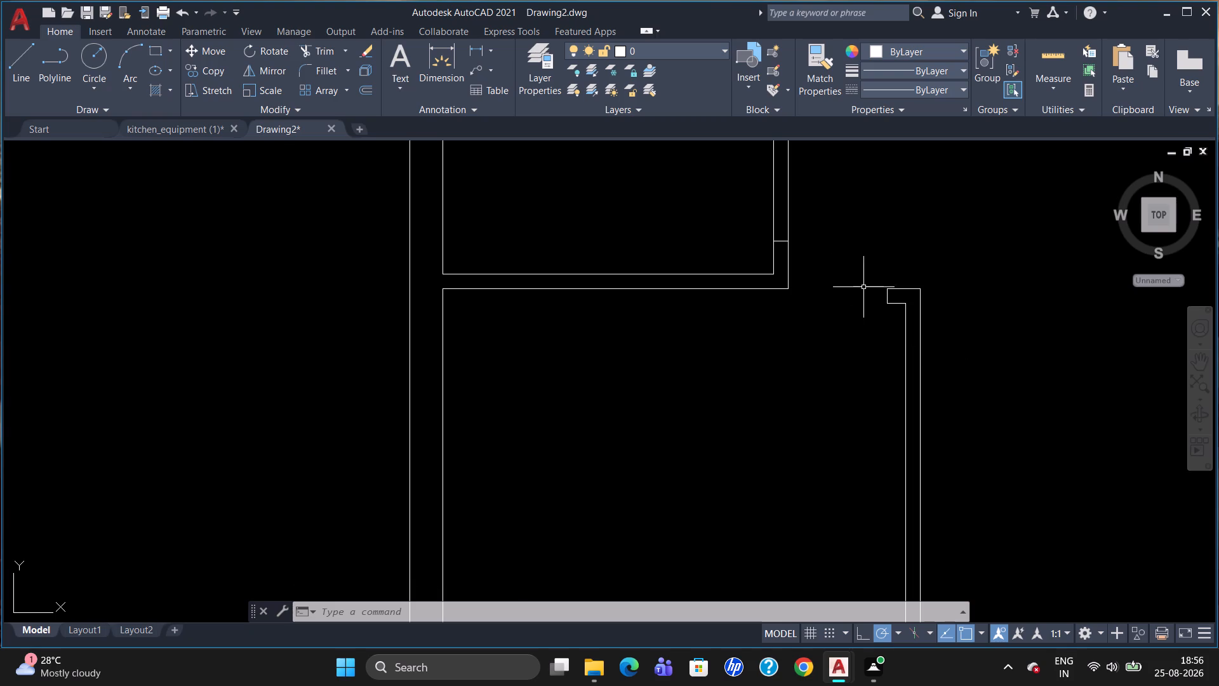
scroll(914, 322, down, 3)
scroll(986, 429, up, 4)
scroll(829, 340, down, 5)
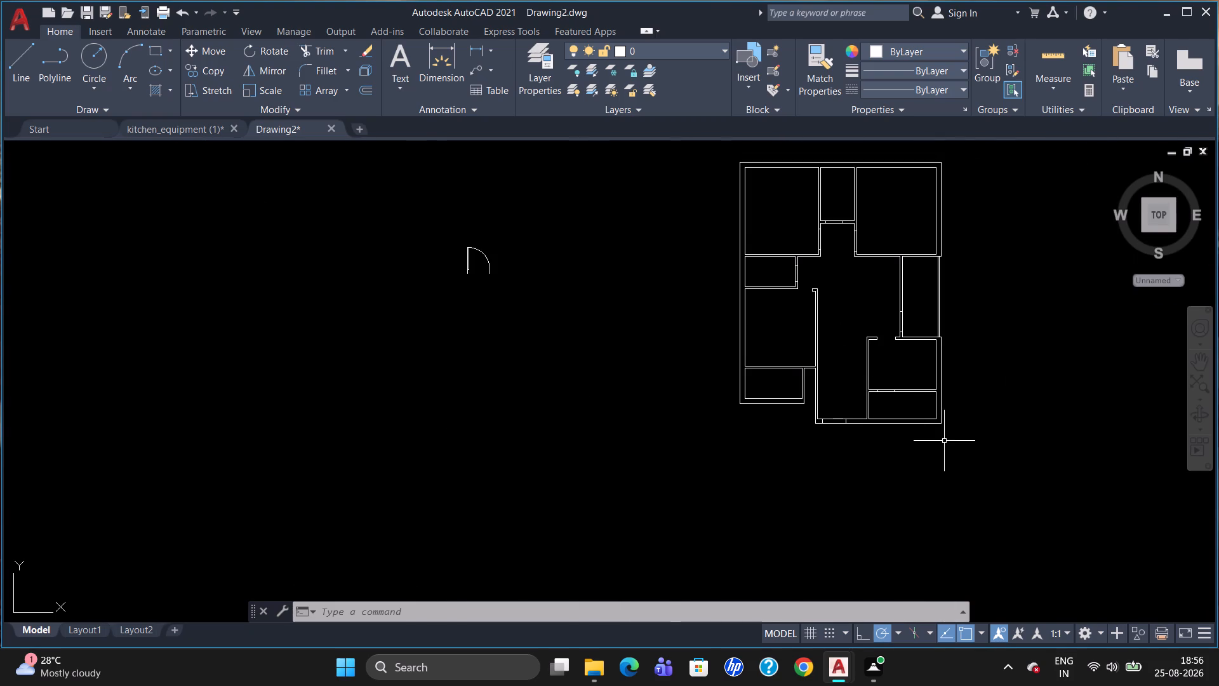
scroll(921, 354, up, 2)
scroll(920, 365, down, 1)
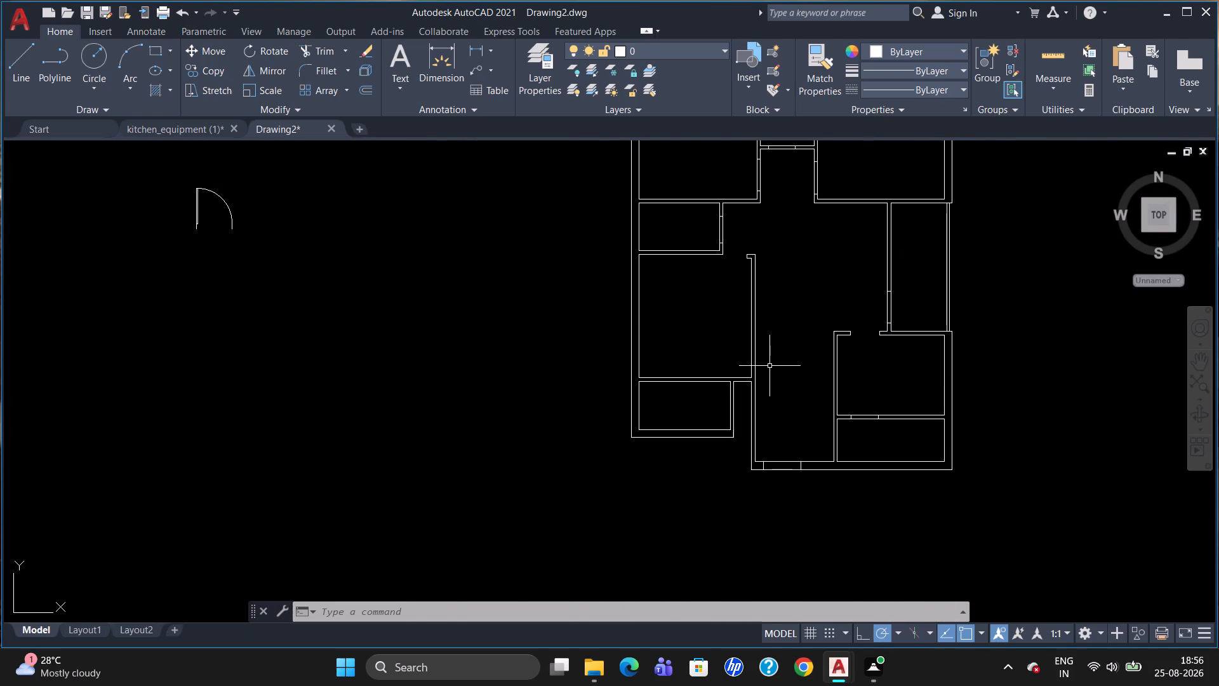
scroll(771, 462, up, 1)
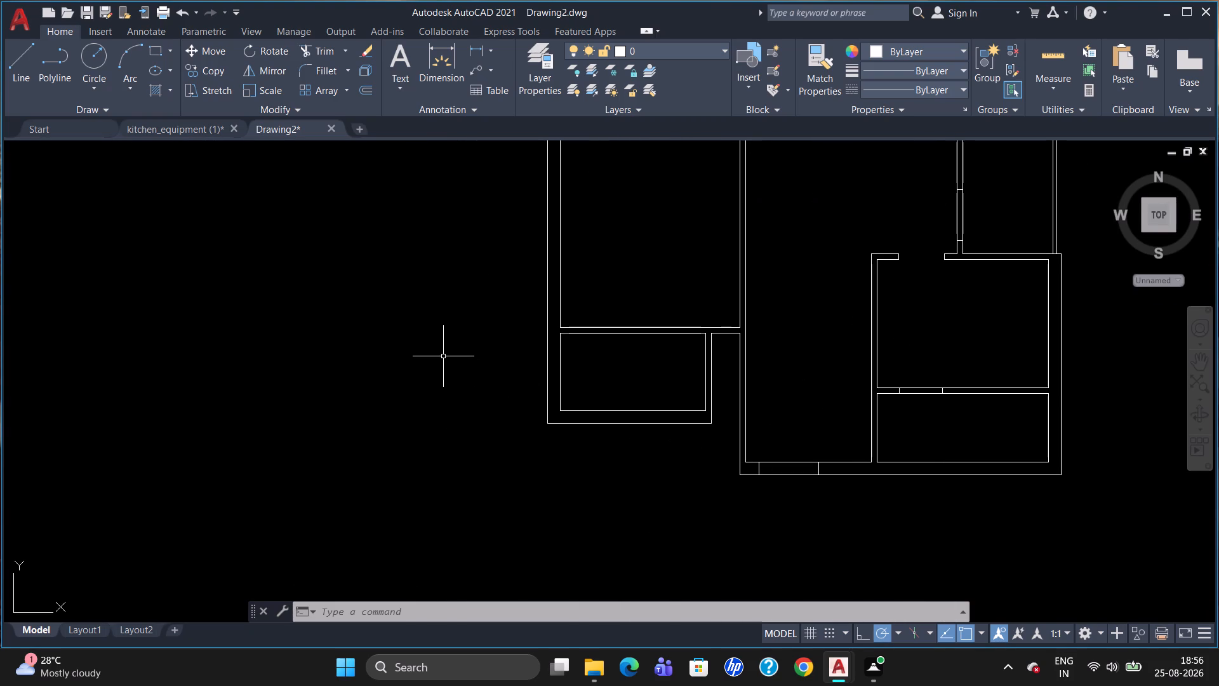
scroll(388, 676, down, 1)
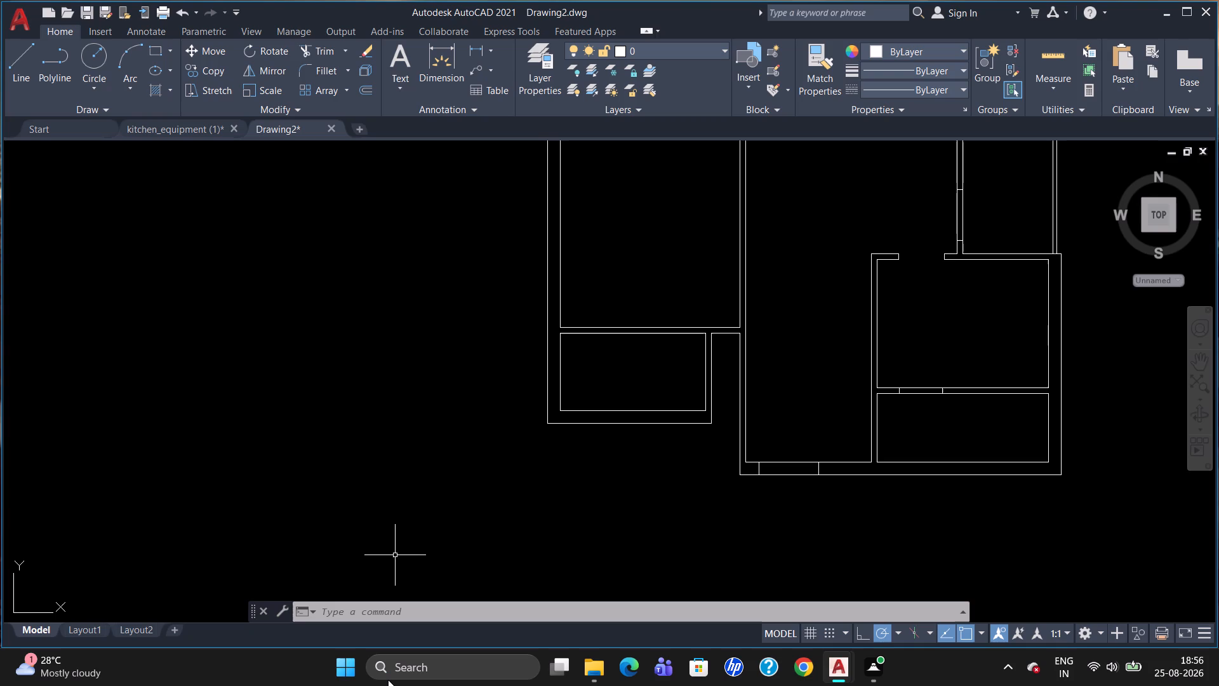
scroll(375, 675, down, 5)
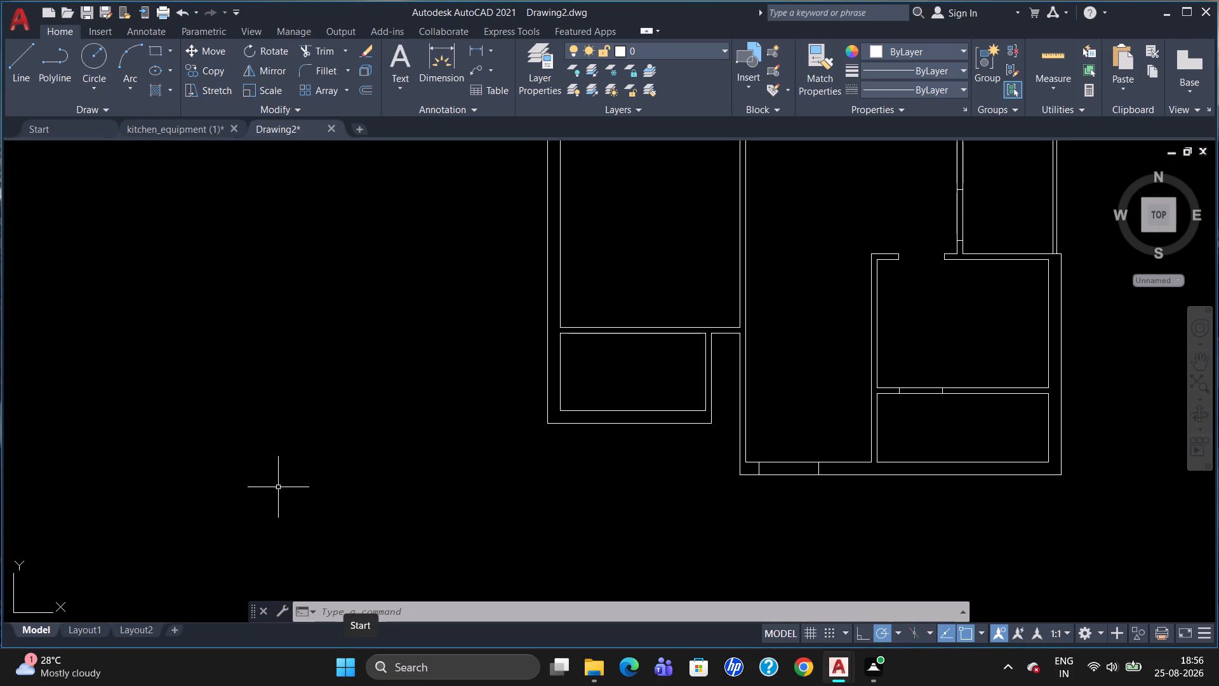
scroll(277, 476, up, 4)
scroll(283, 415, down, 7)
scroll(281, 394, up, 1)
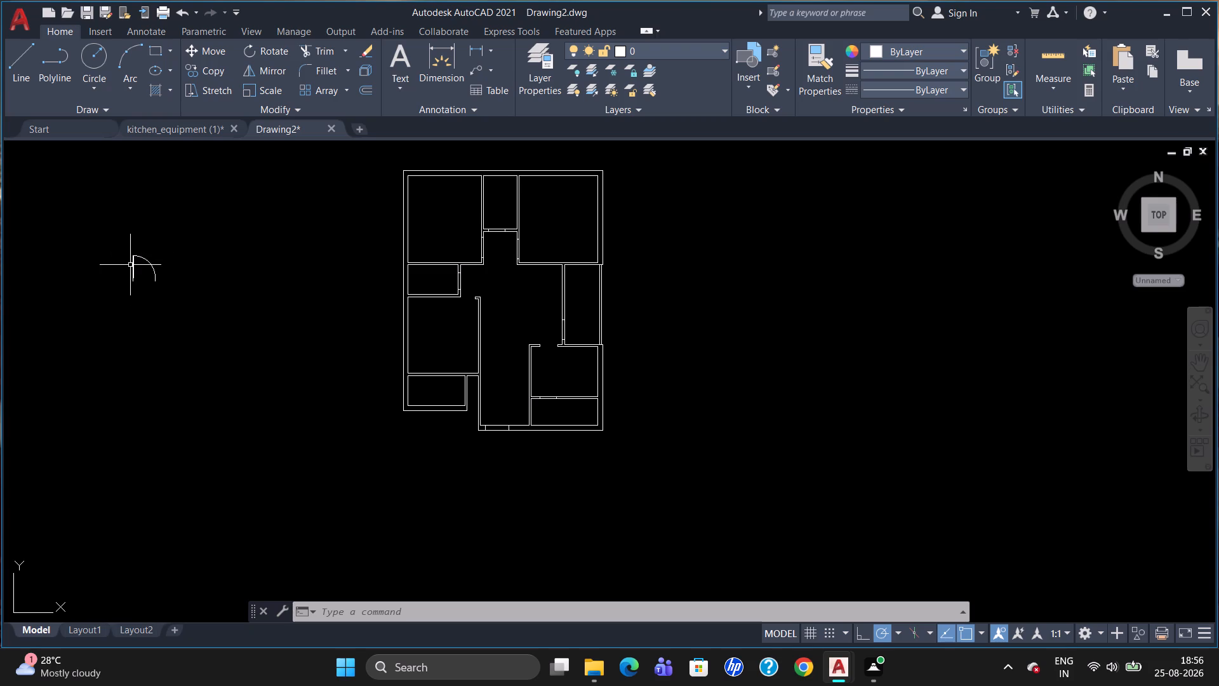
Move the loose door block by its lower-left end to the left jamb of the bottom-wall entrance opening.
scroll(137, 267, up, 1)
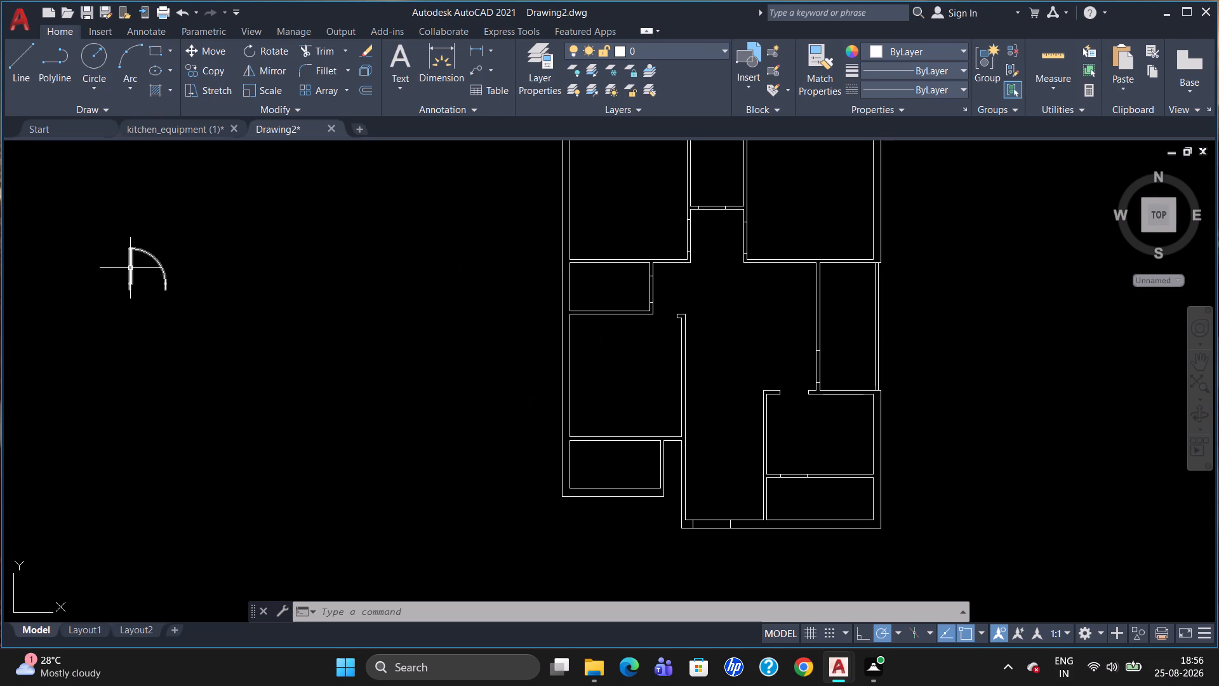
click(130, 268)
key(m)
key(Return)
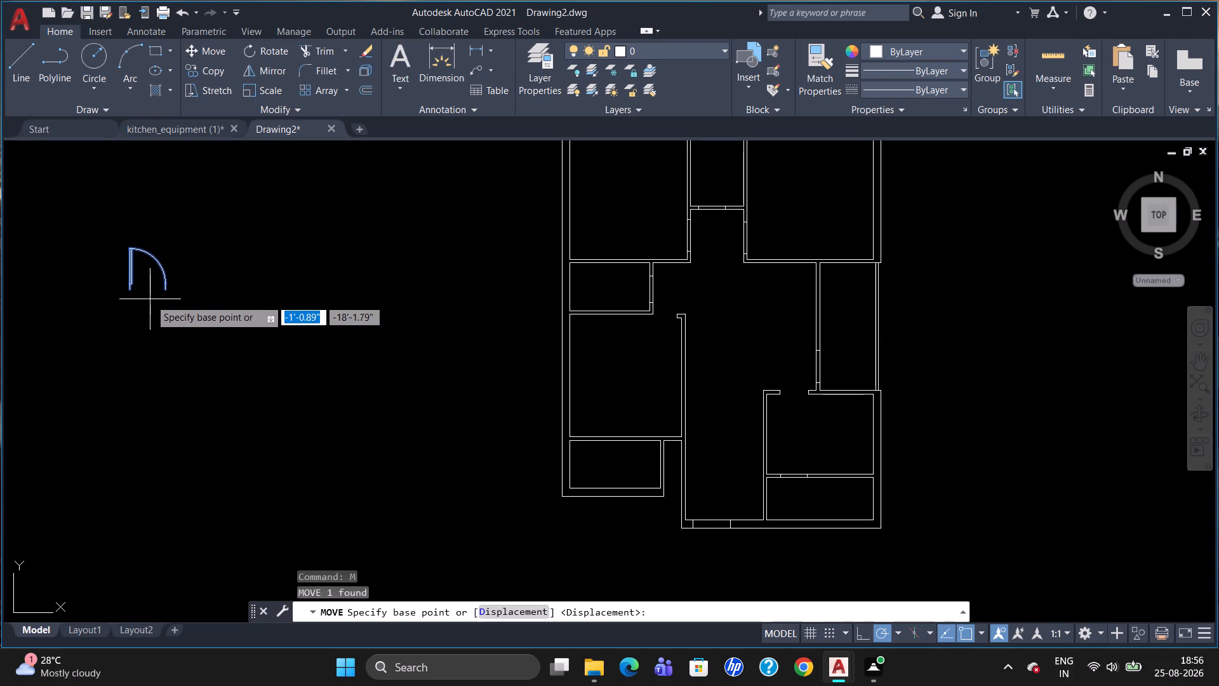
click(124, 286)
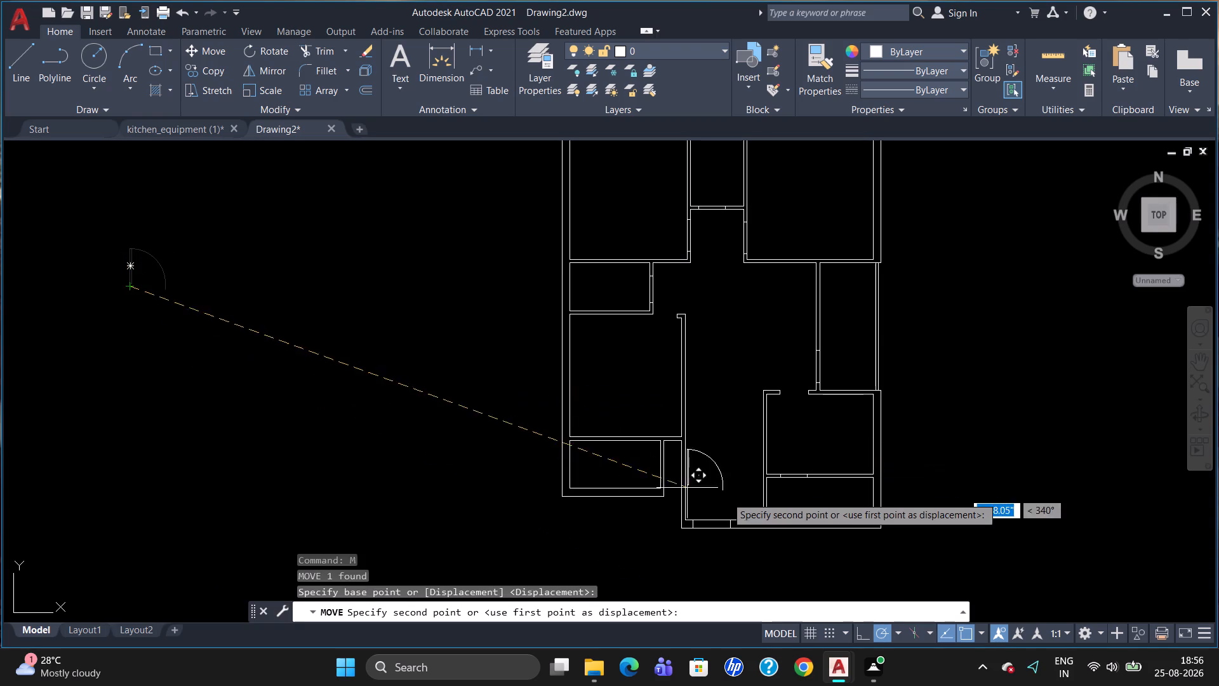
scroll(755, 497, up, 3)
scroll(716, 513, down, 1)
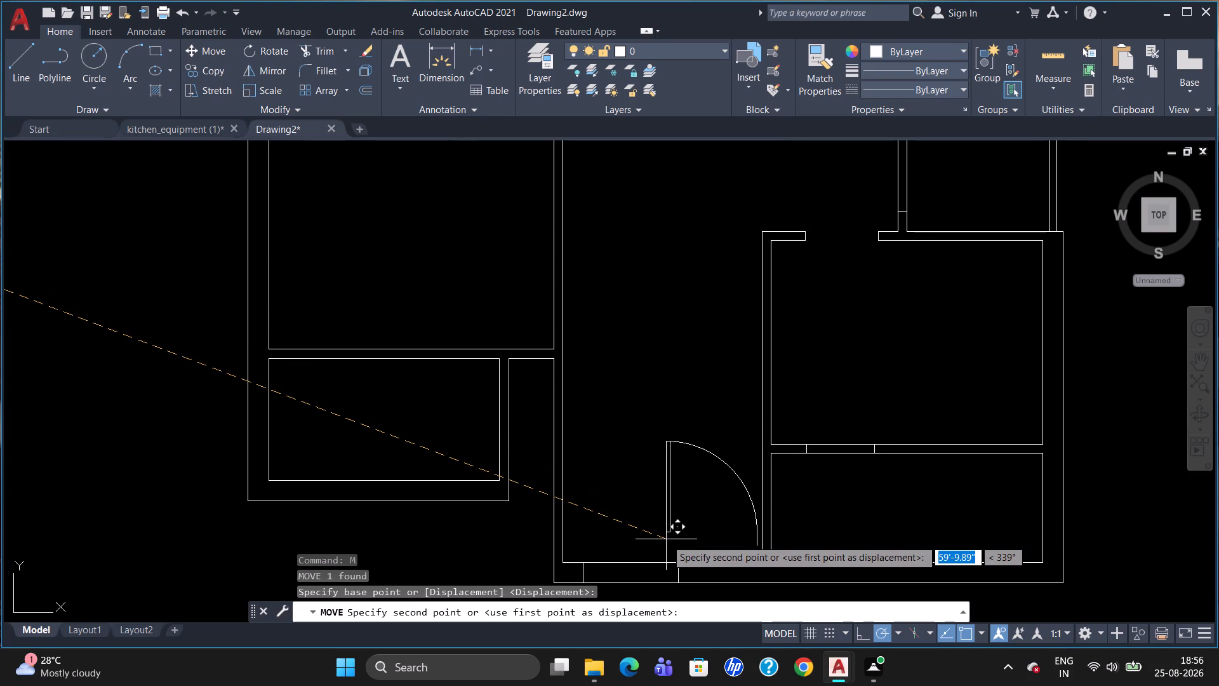
click(582, 553)
Move the entrance door block down from the inner wall face so its lower-left end meets the jamb's outer-face end.
scroll(652, 490, down, 2)
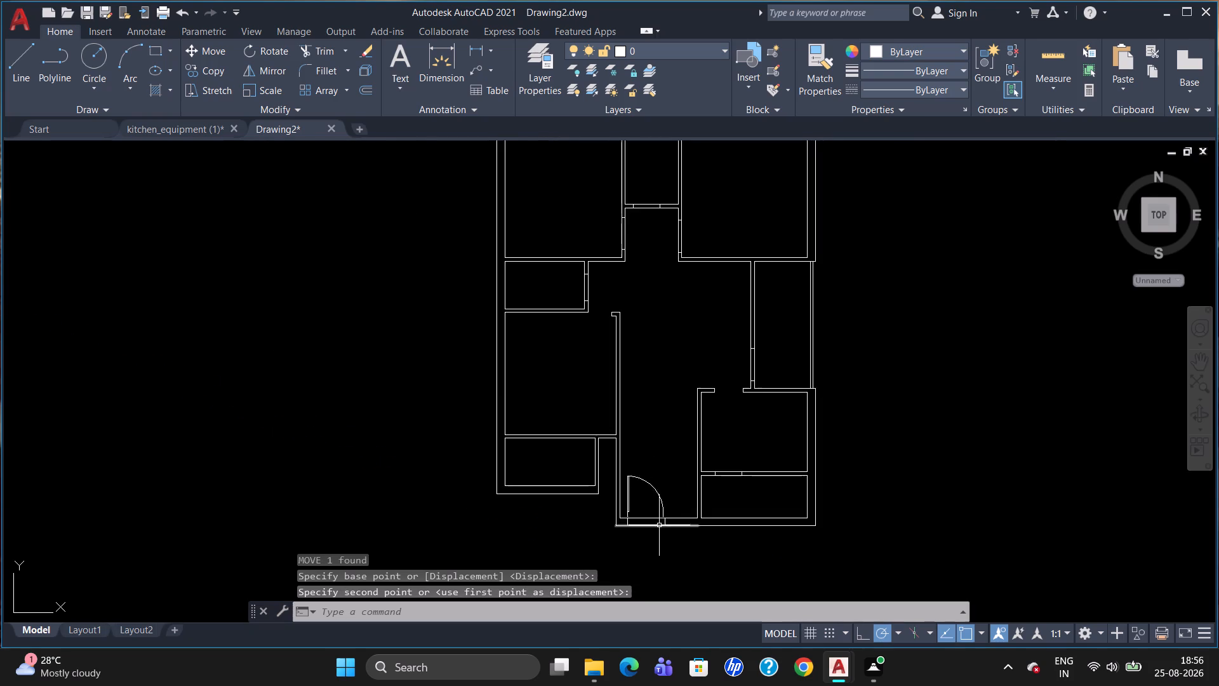
scroll(659, 525, up, 4)
scroll(662, 505, down, 2)
click(584, 450)
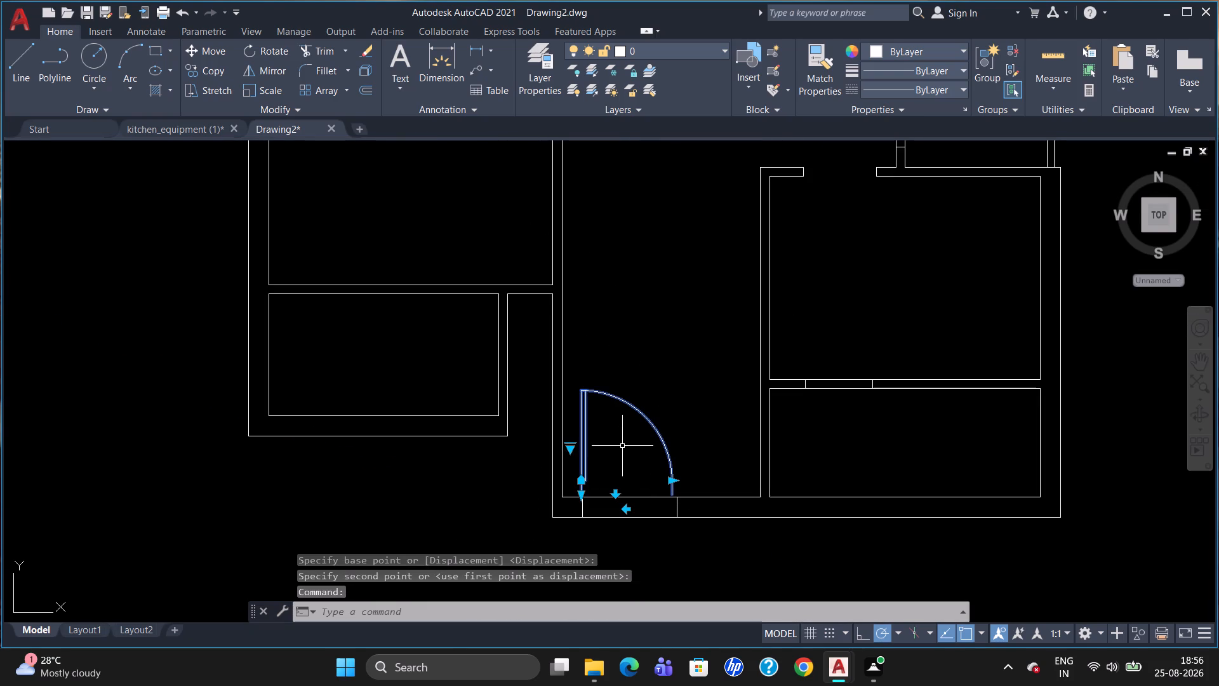
key(m)
key(Return)
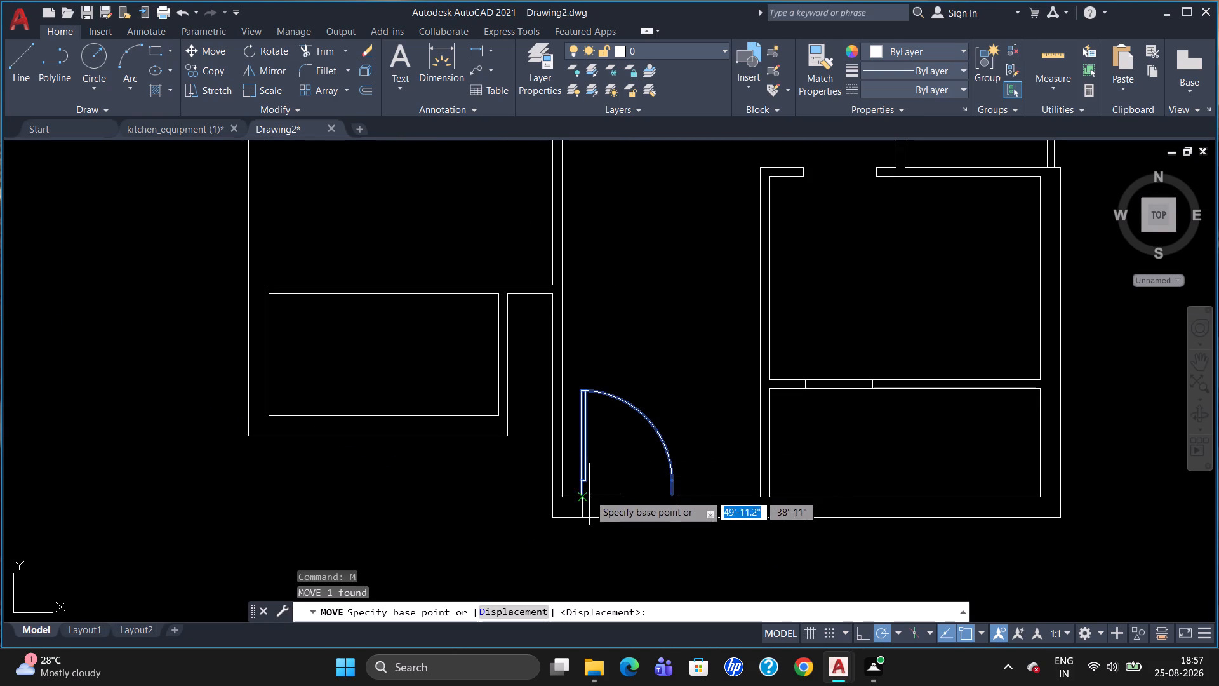
click(582, 495)
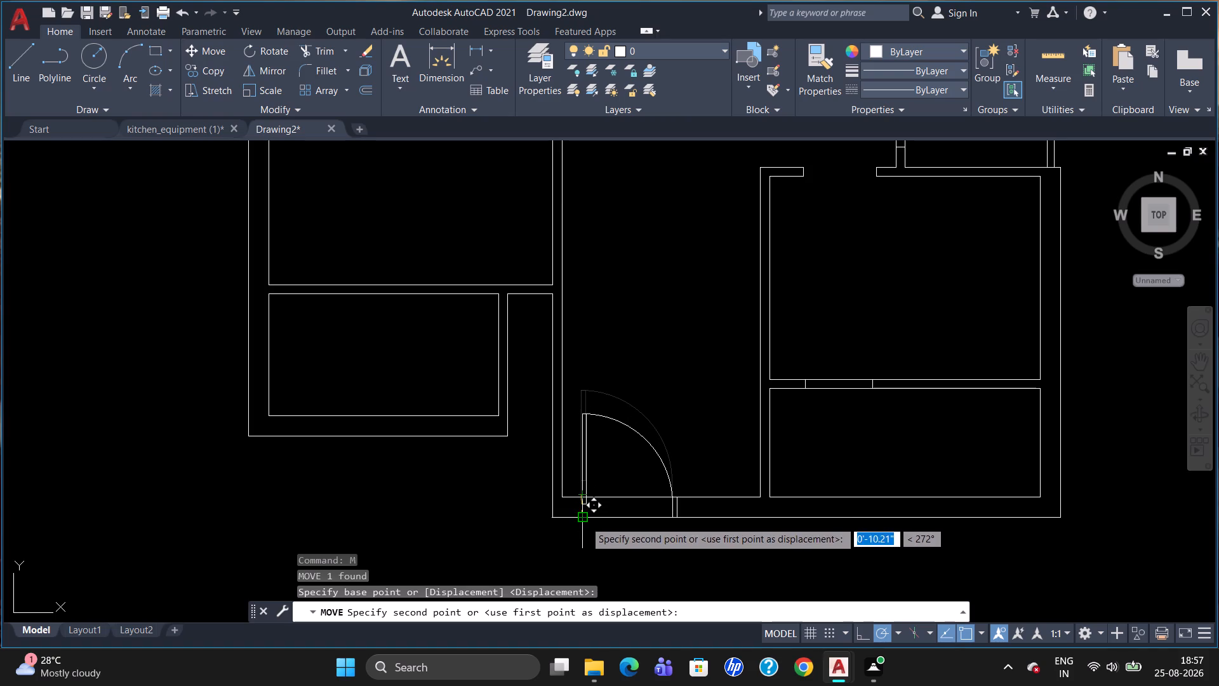
click(585, 520)
Scale the entrance door block by about 1.05 from its lower-left corner to fit the opening's width.
scroll(603, 522, up, 2)
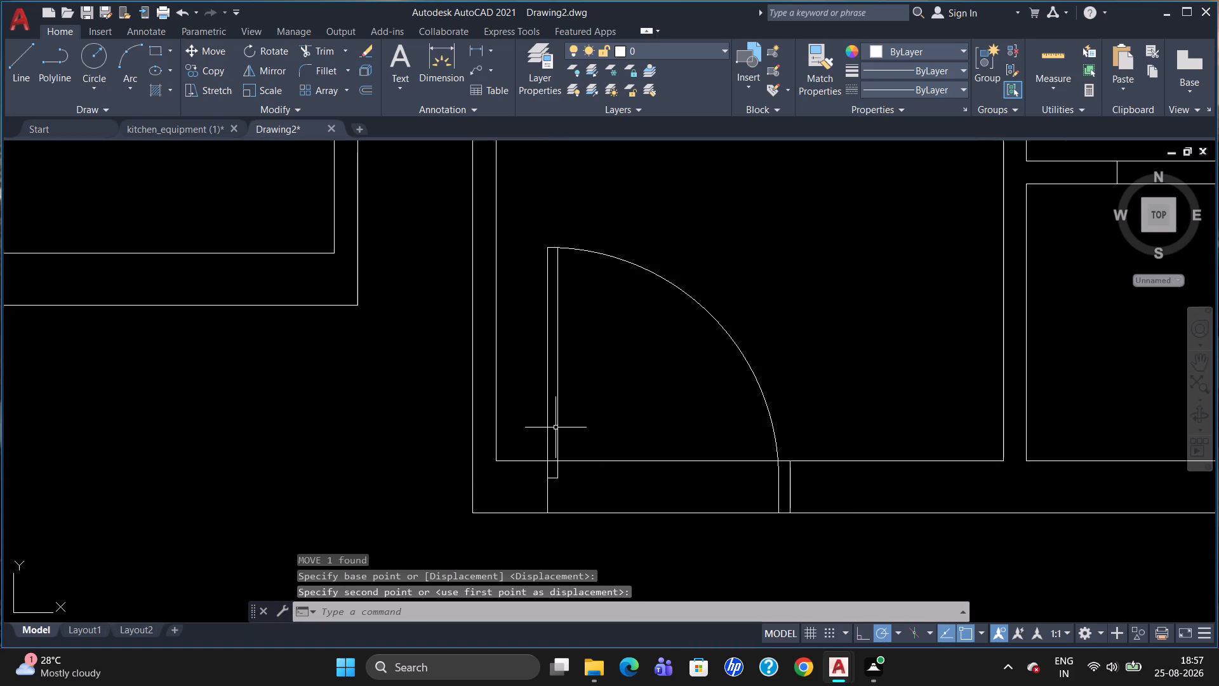
click(550, 423)
click(549, 423)
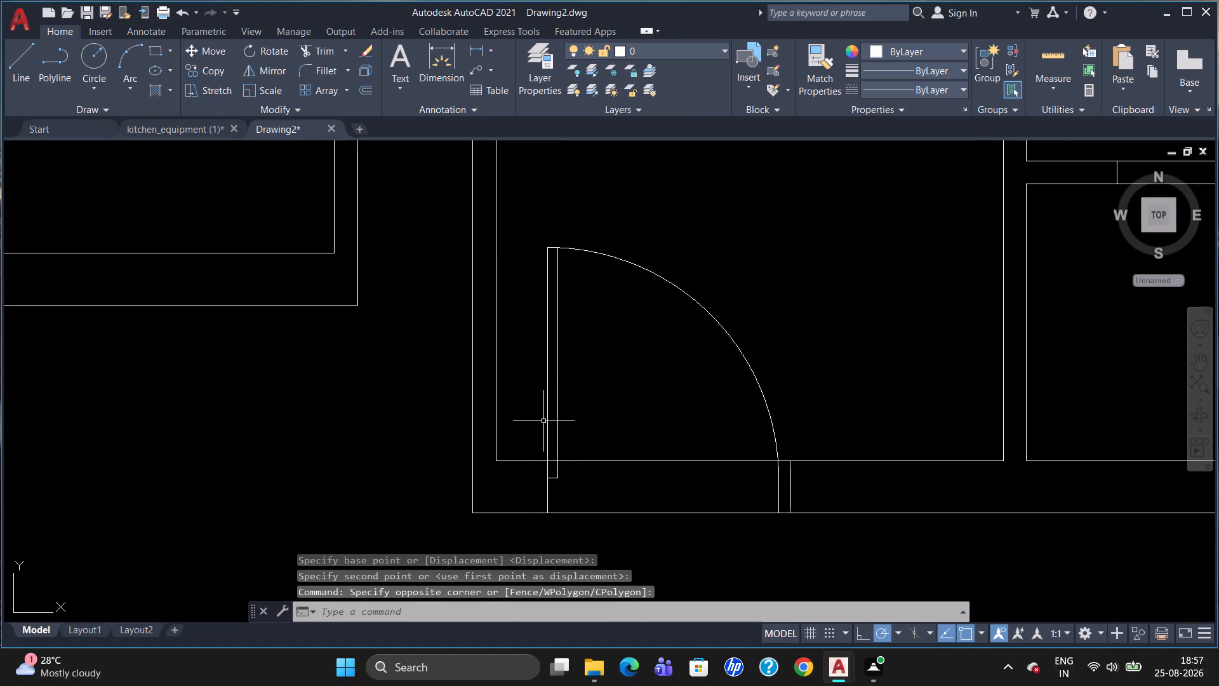
click(548, 421)
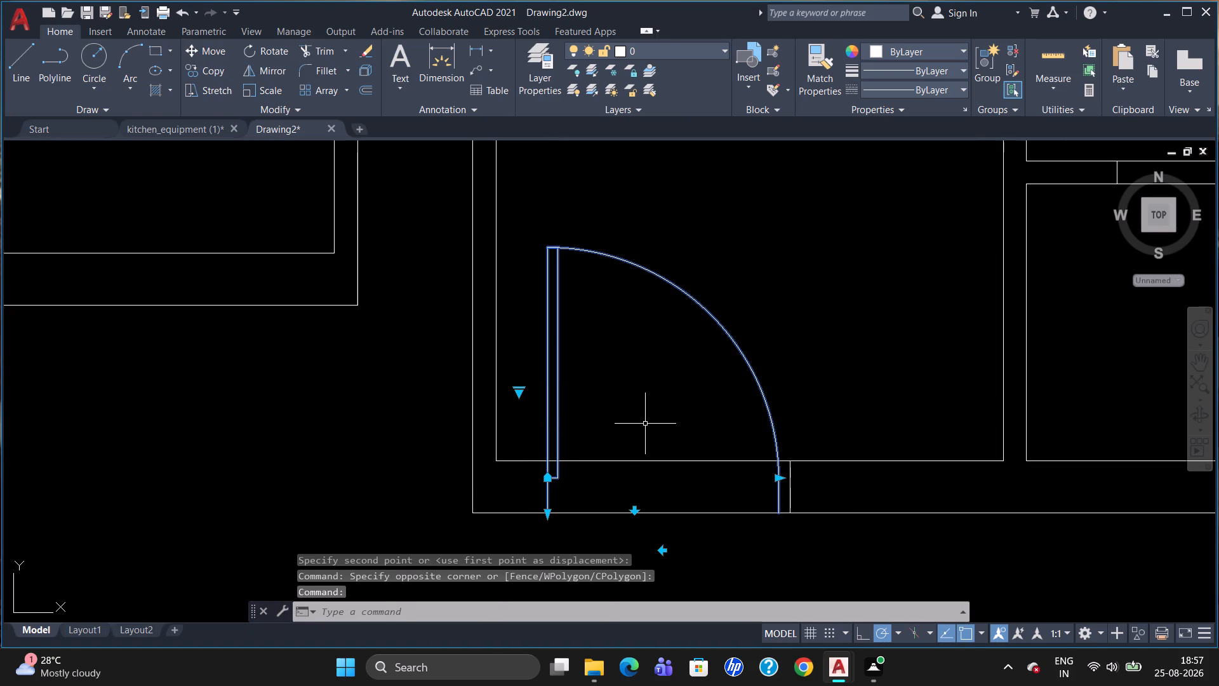
text(SC)
key(Return)
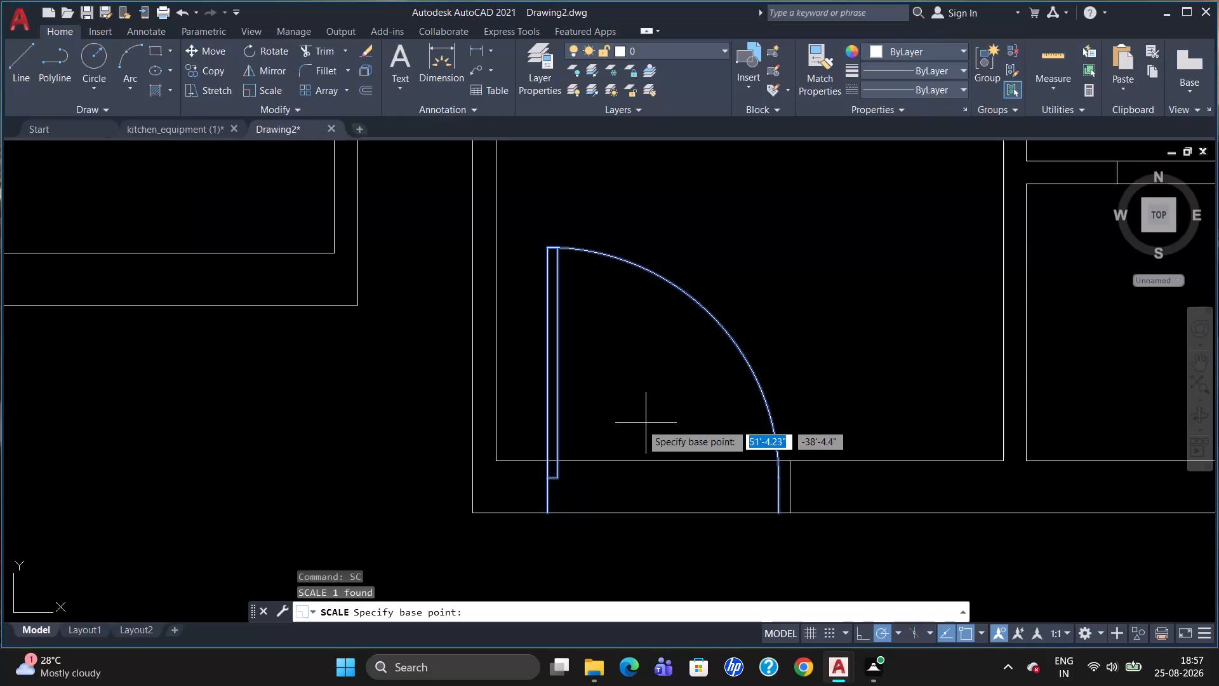
click(547, 511)
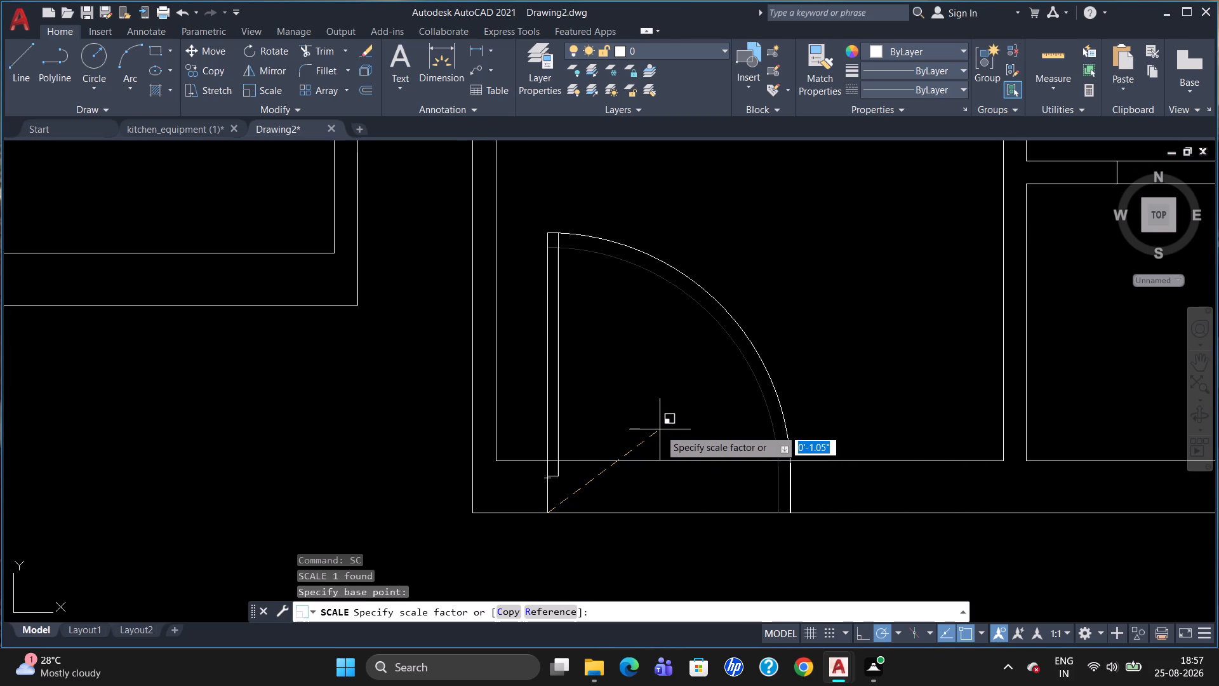
click(658, 430)
Scale the entrance door block again from its lower-left corner by a factor of about 1.00 to meet the right jamb.
scroll(754, 426, up, 1)
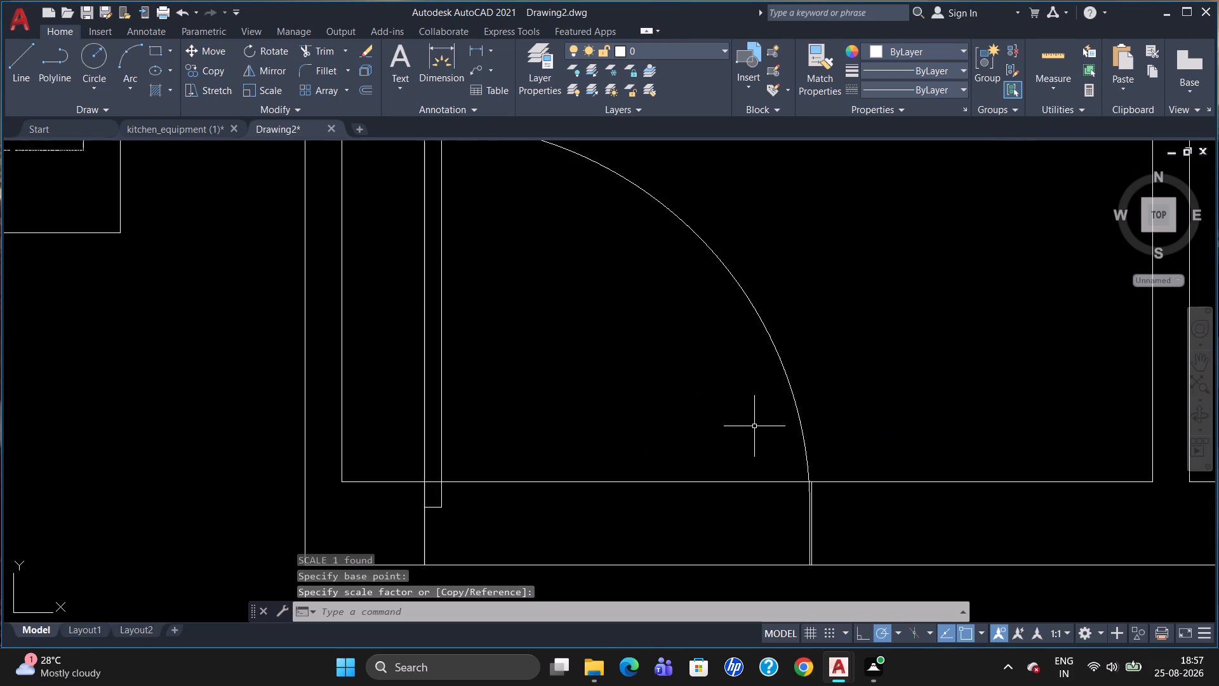
click(425, 480)
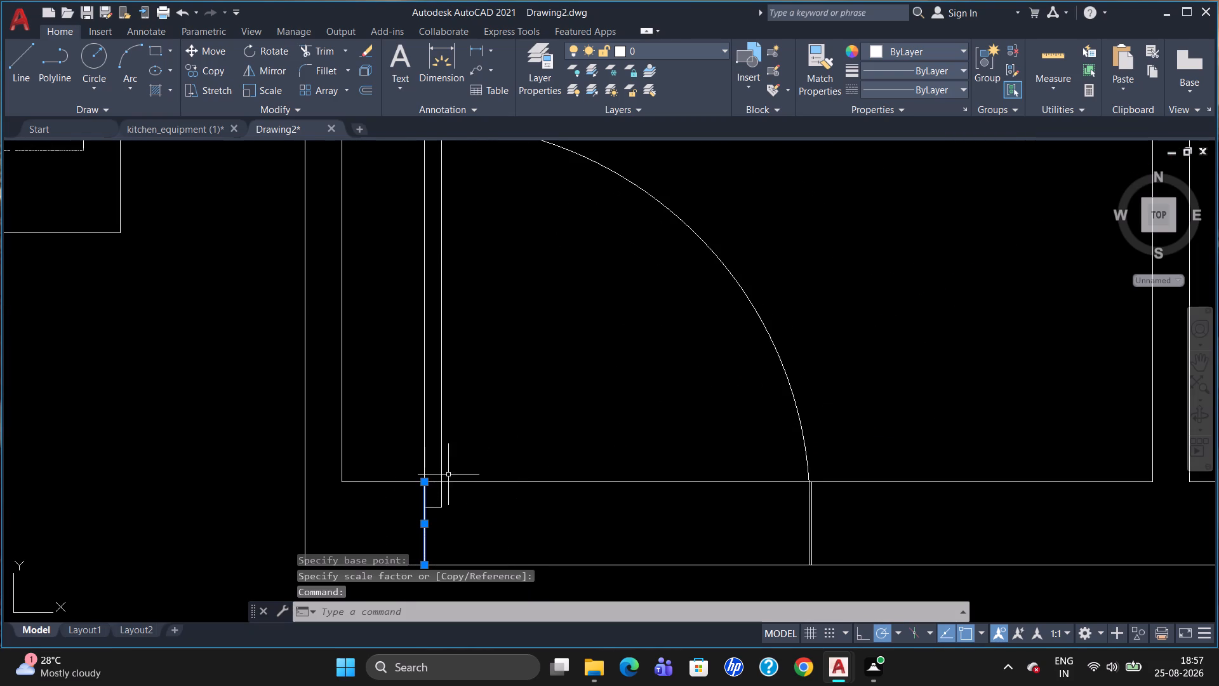
scroll(573, 348, down, 1)
key(Escape)
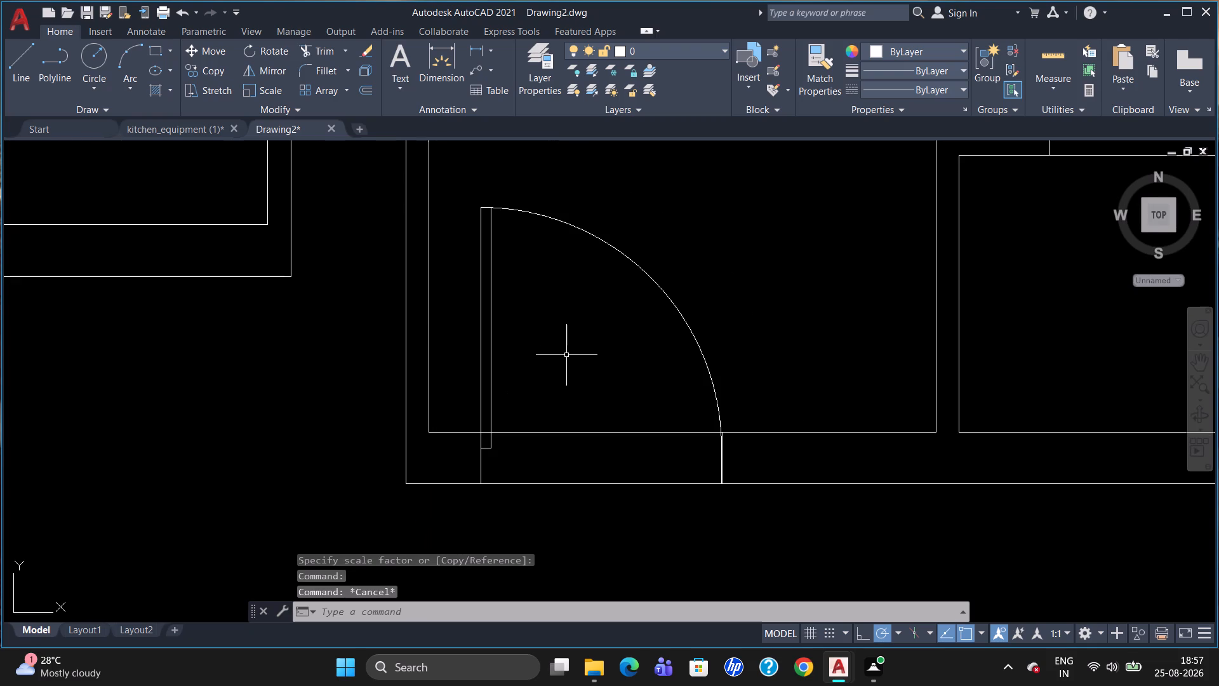
text(SC)
key(Return)
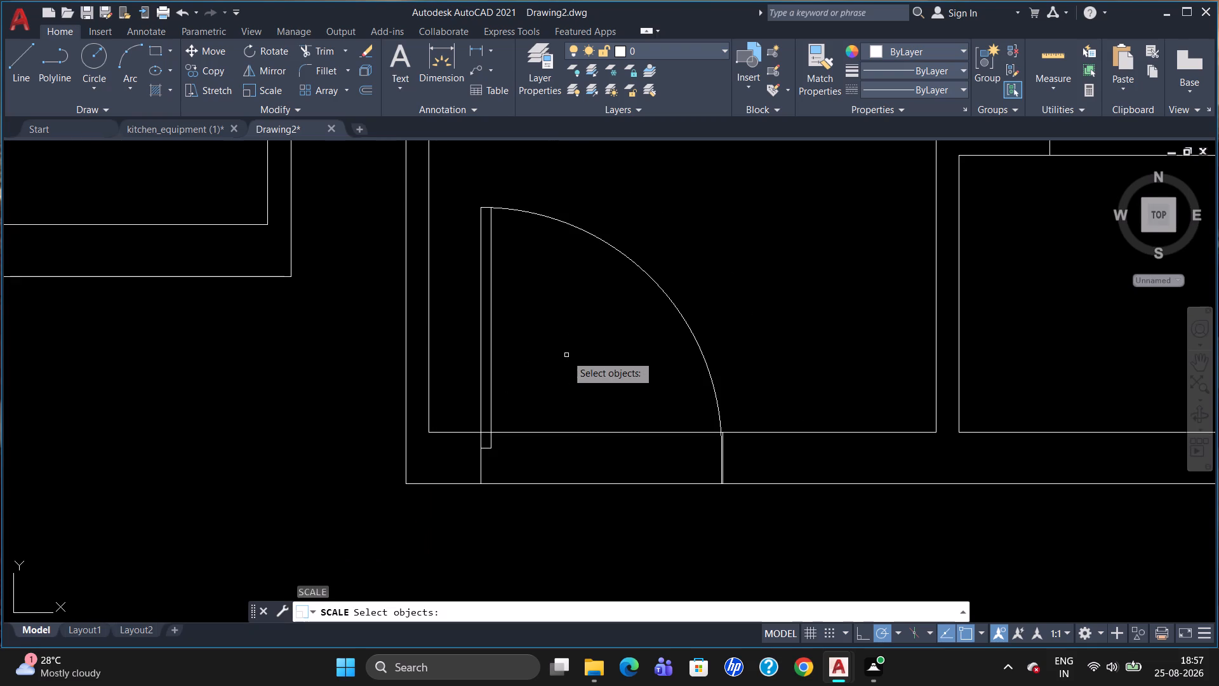
click(482, 360)
key(Return)
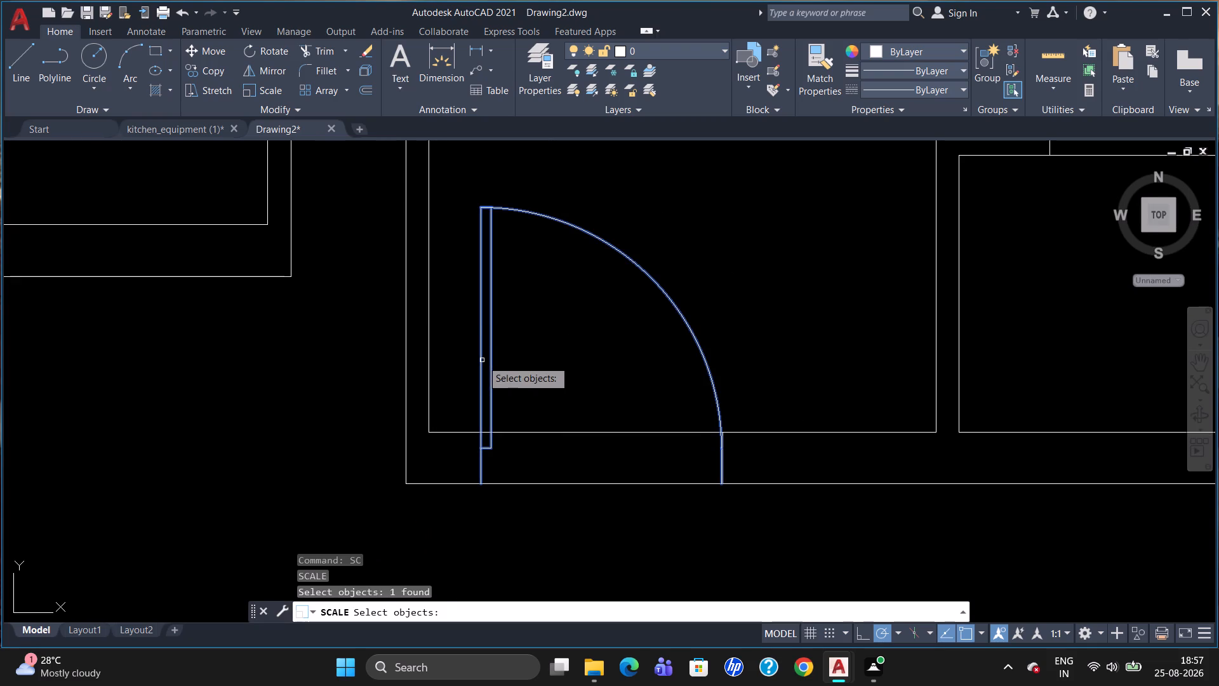
click(479, 480)
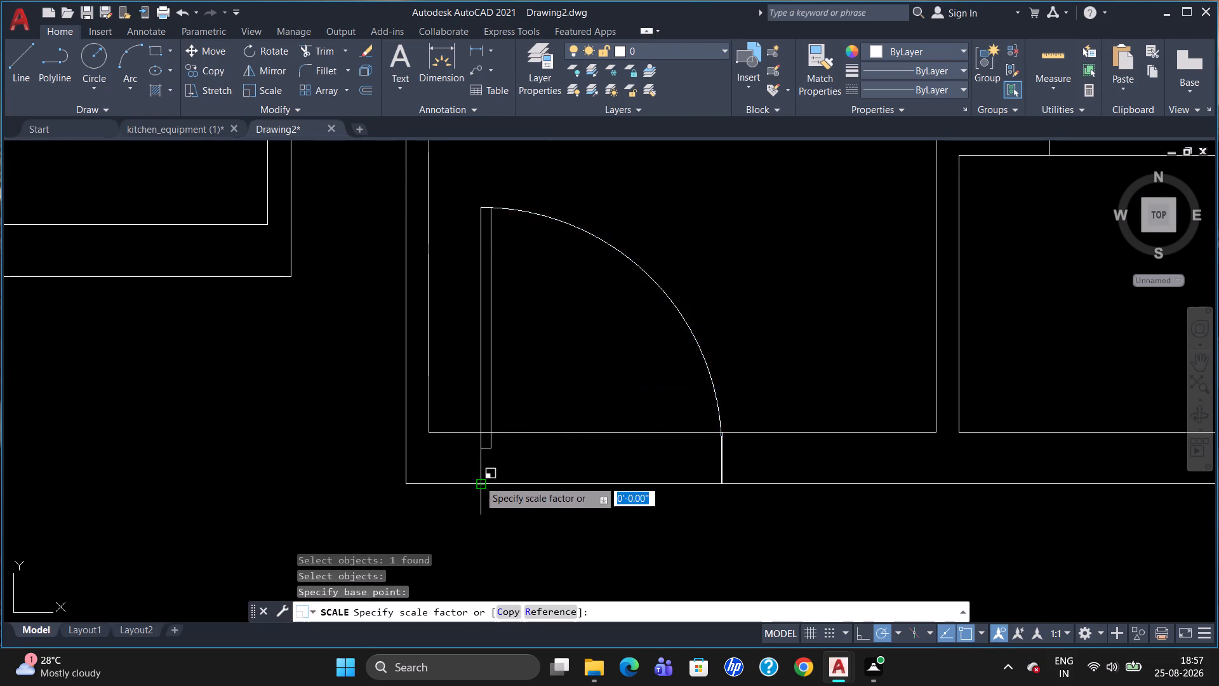
click(590, 399)
Trim the inner and outer bottom-wall lines between the jambs of the entrance door opening.
scroll(583, 398, down, 2)
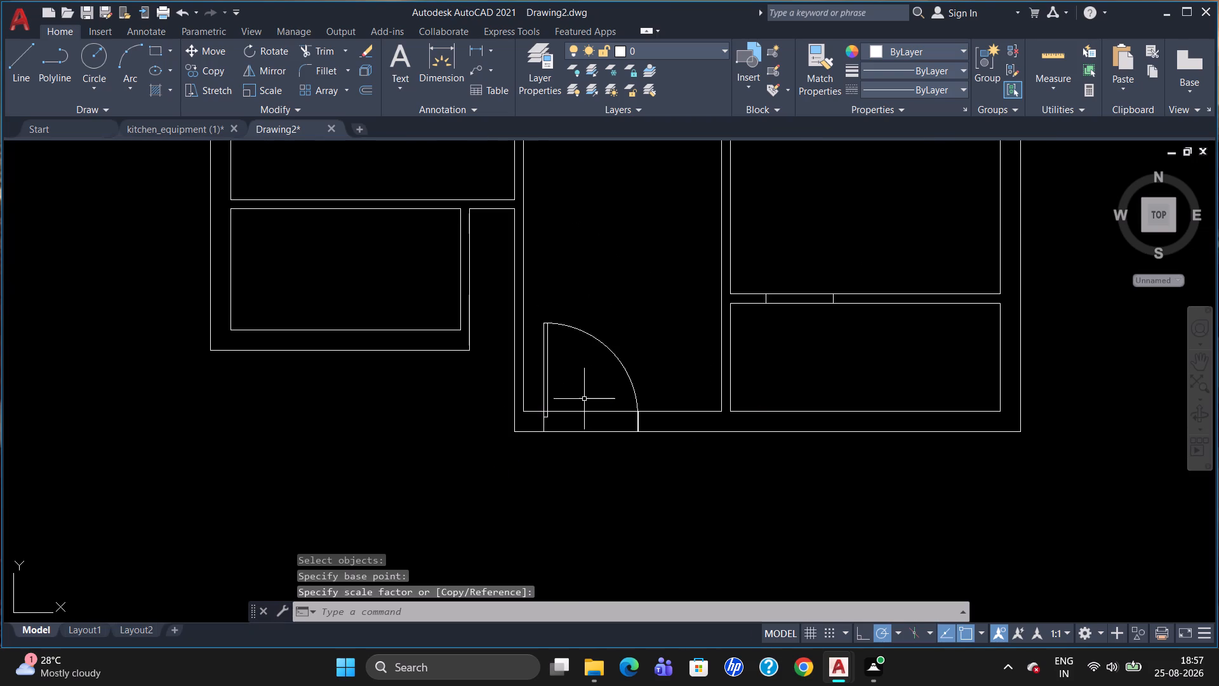
text(TR)
key(Return)
key(Return)
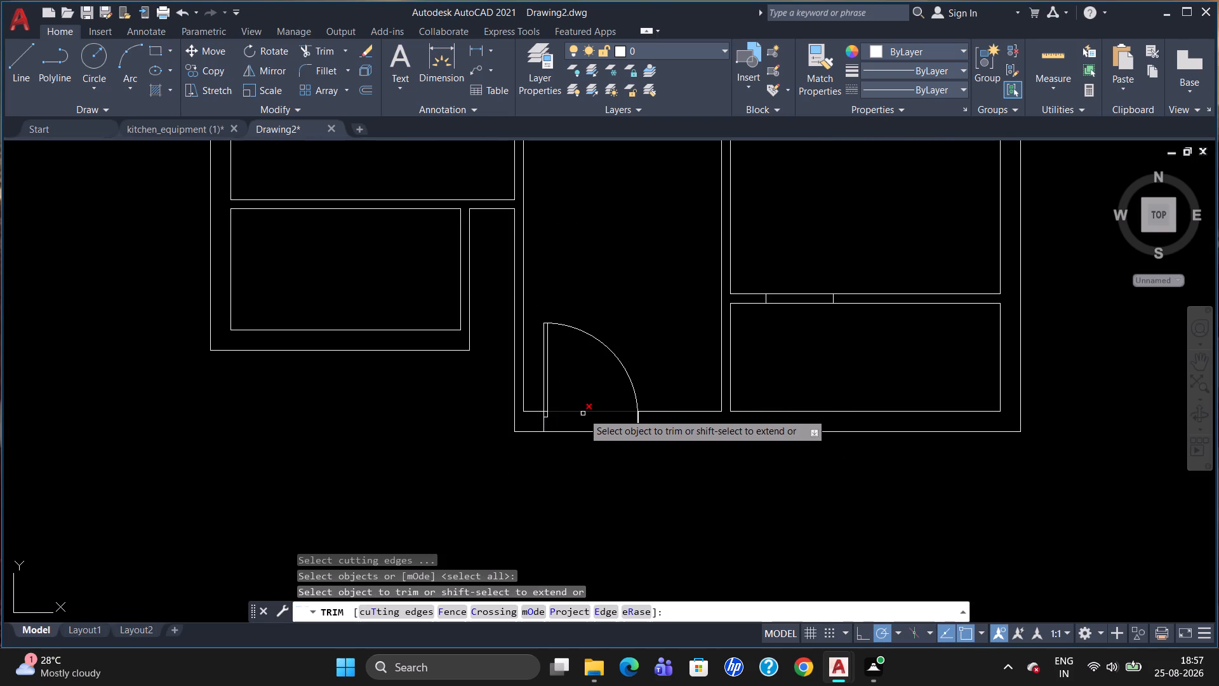
click(583, 414)
click(587, 429)
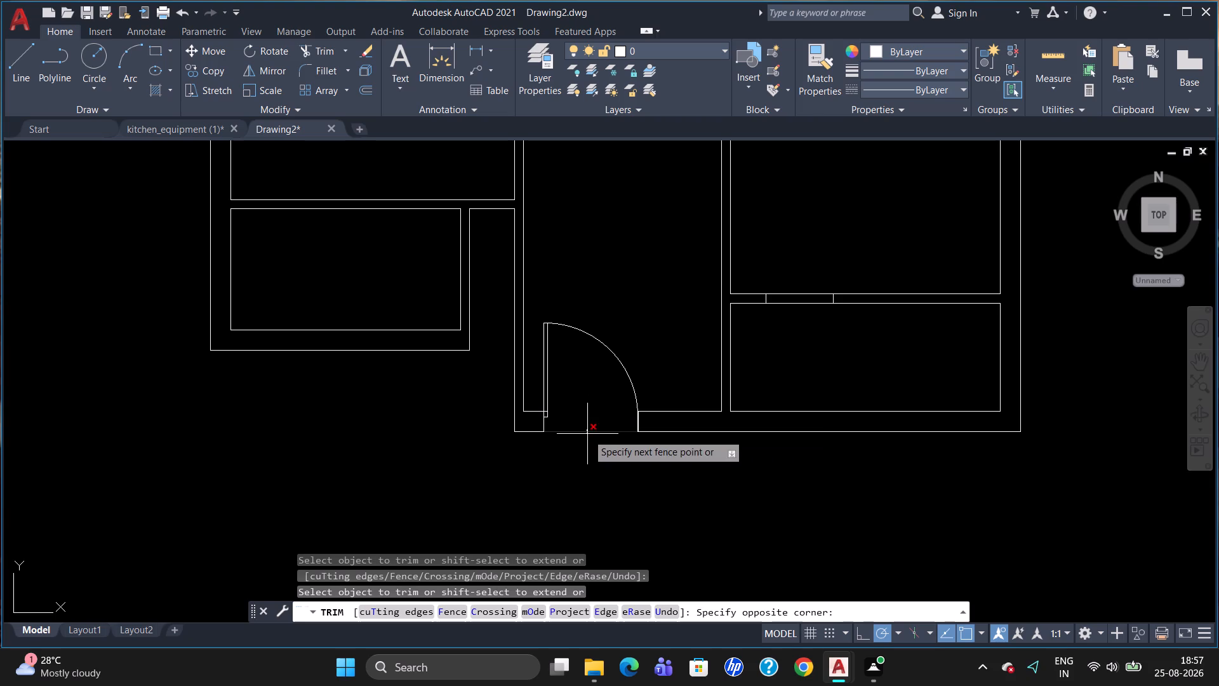
click(587, 434)
scroll(586, 440, down, 2)
key(Escape)
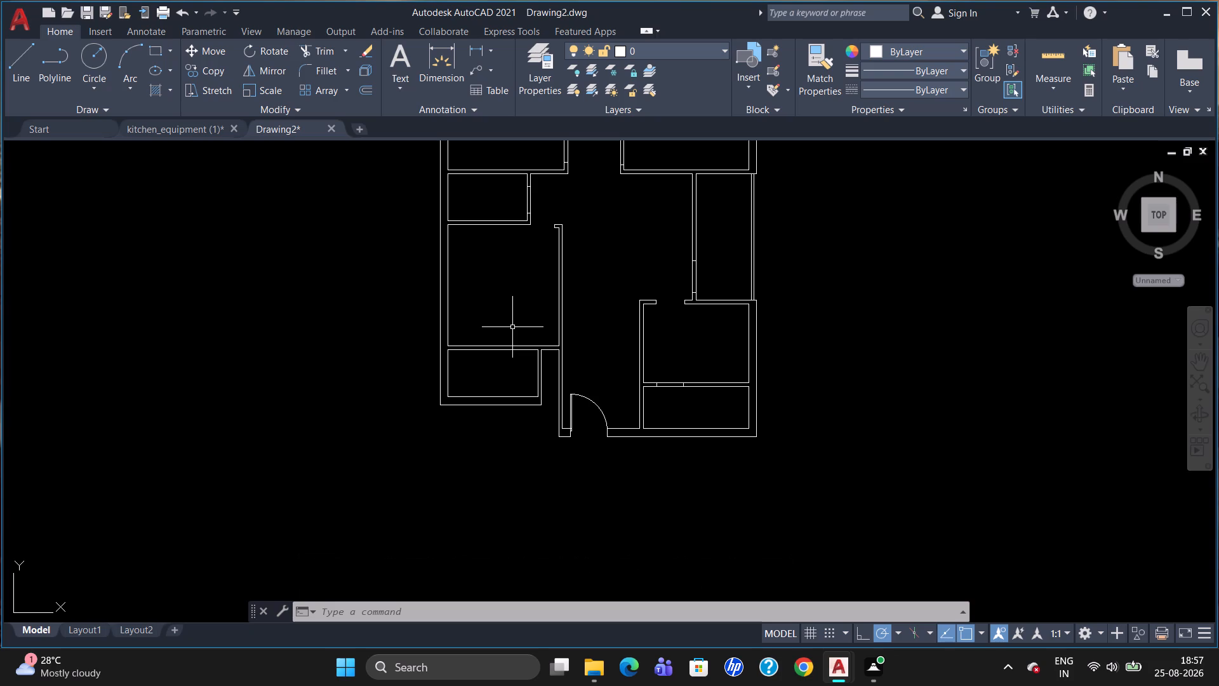
Delete the lower line of the partition between the large left room and the small room below it.
scroll(514, 327, up, 1)
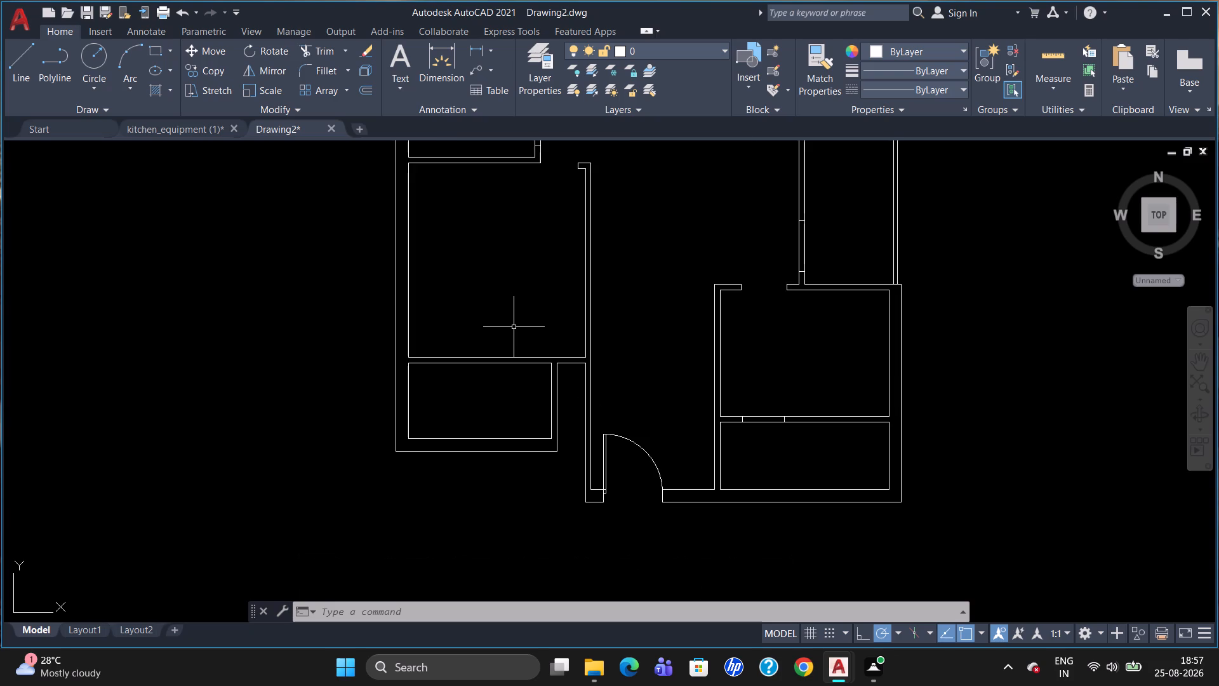
click(505, 365)
key(Delete)
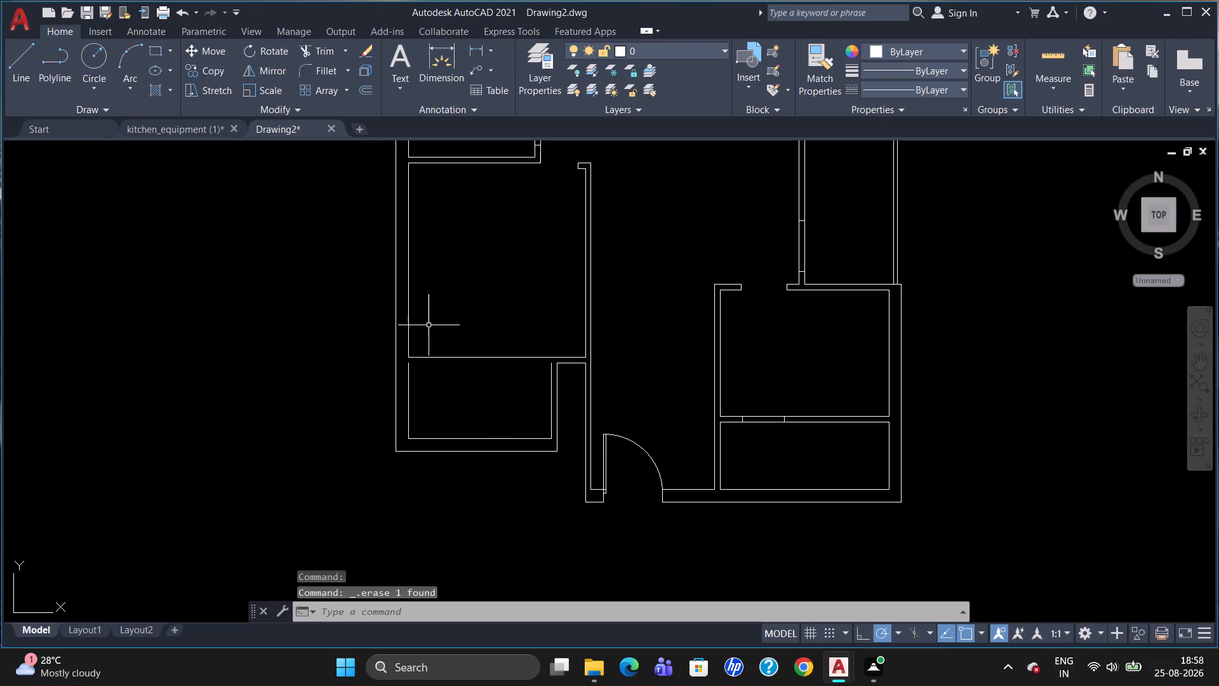
Join the left wall's two inner-face segments beside the large left room and the small room below it.
click(410, 320)
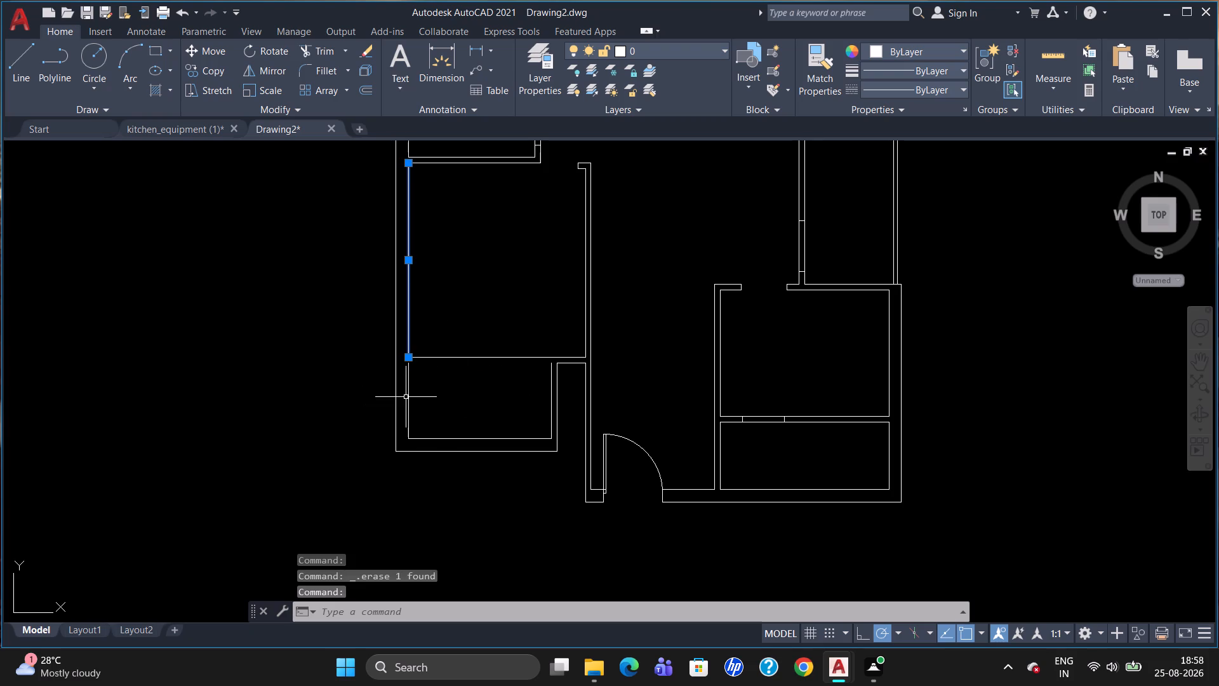
click(407, 396)
key(j)
key(Return)
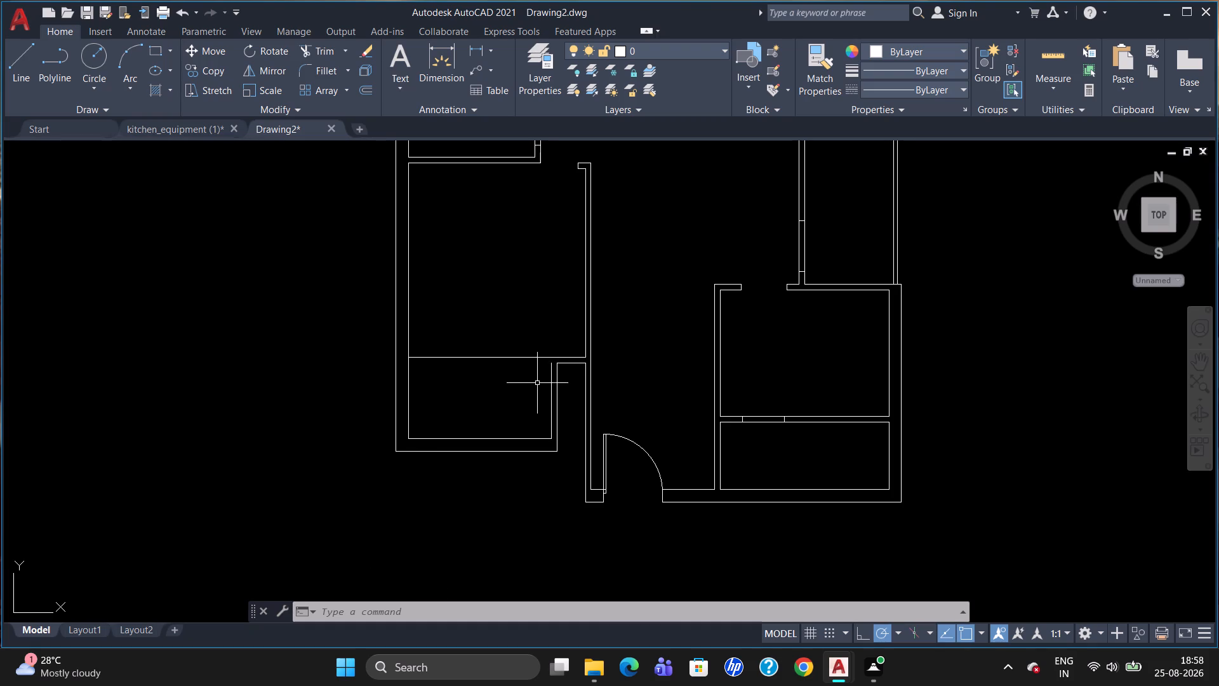
Extend the small lower-left room's right inner wall line up to the remaining horizontal partition line.
text(EX)
key(Return)
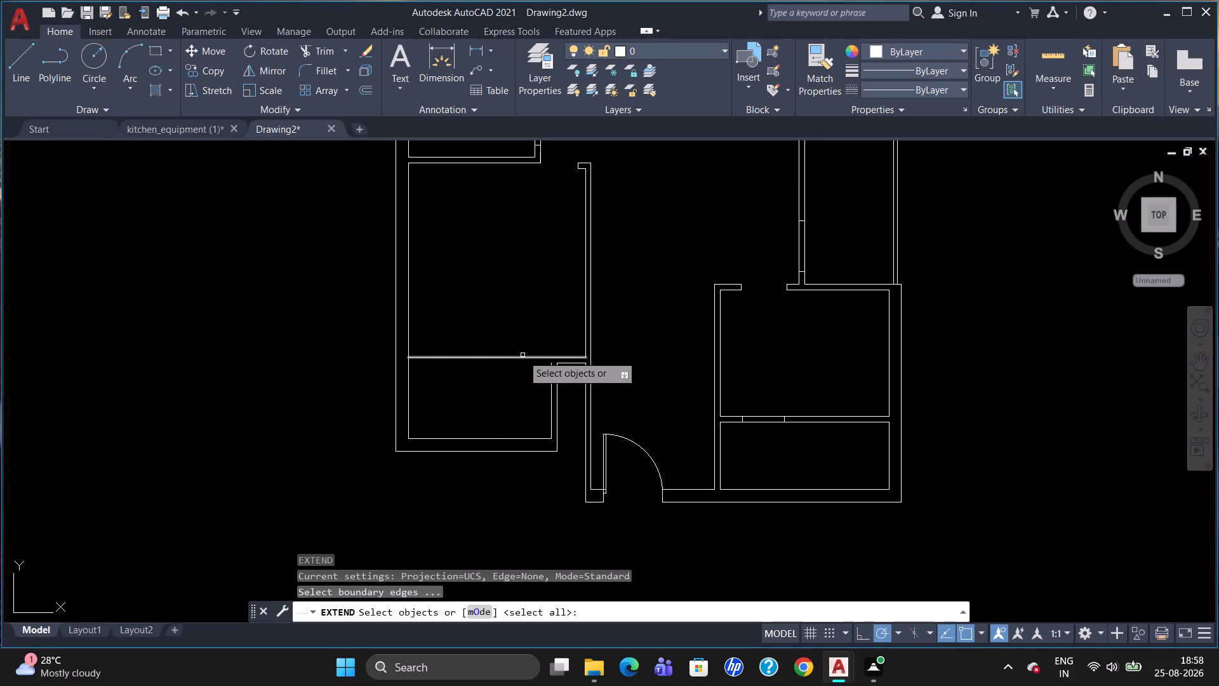
click(523, 355)
key(Return)
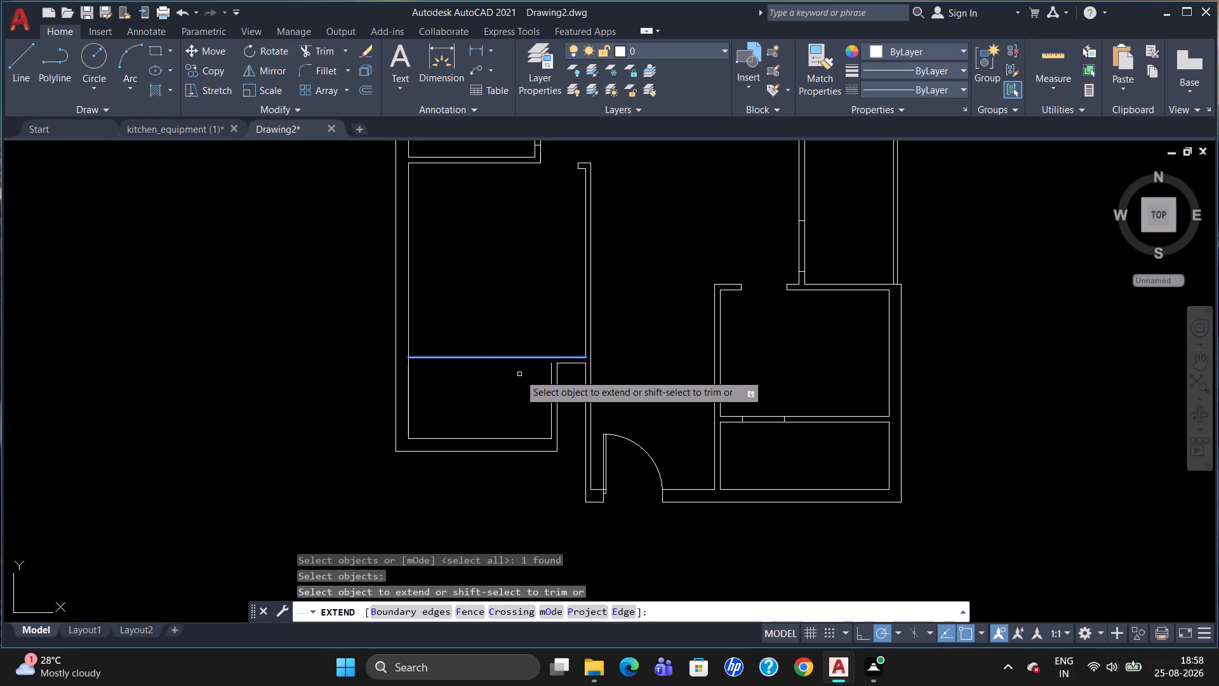
click(550, 396)
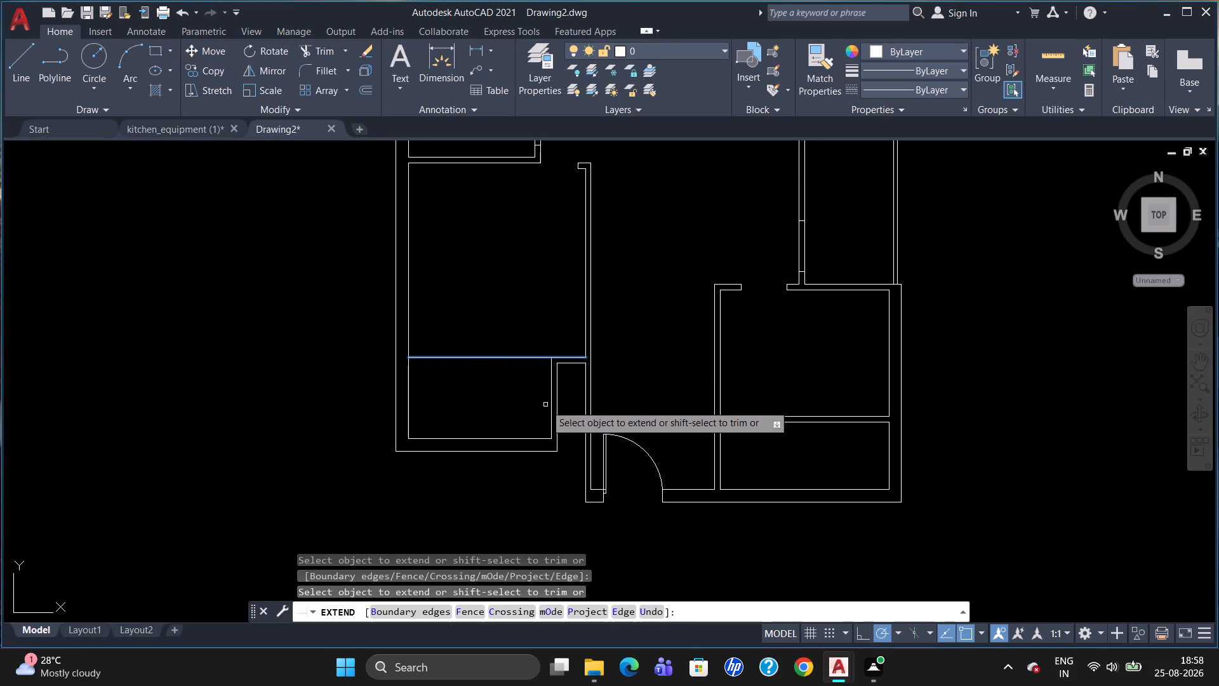
key(Escape)
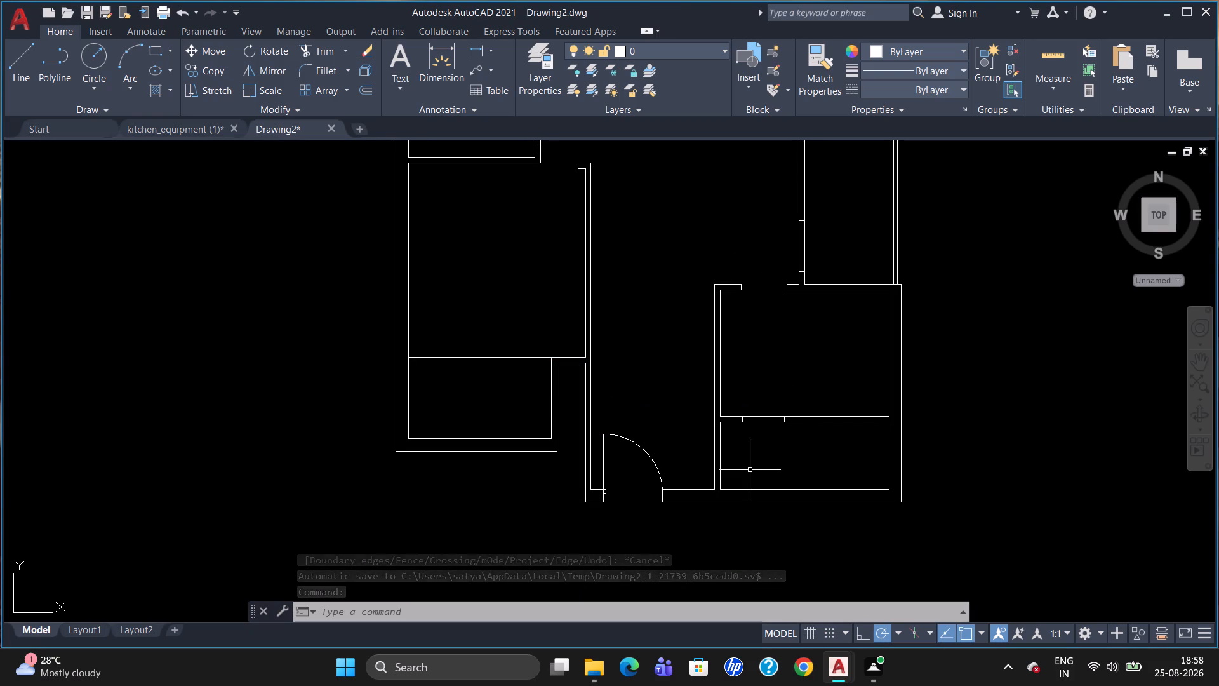
Copy the entrance door block from its lower-left end to the empty space about 24'-6" right of the entrance.
click(603, 456)
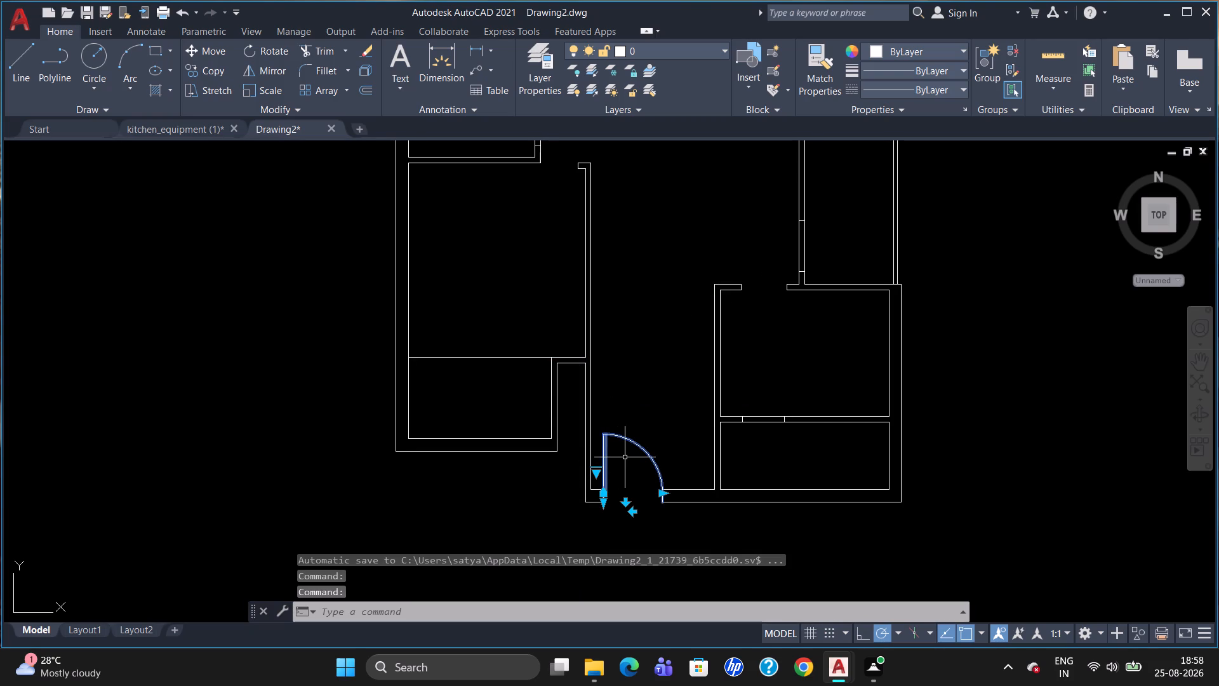
text(CO)
key(Return)
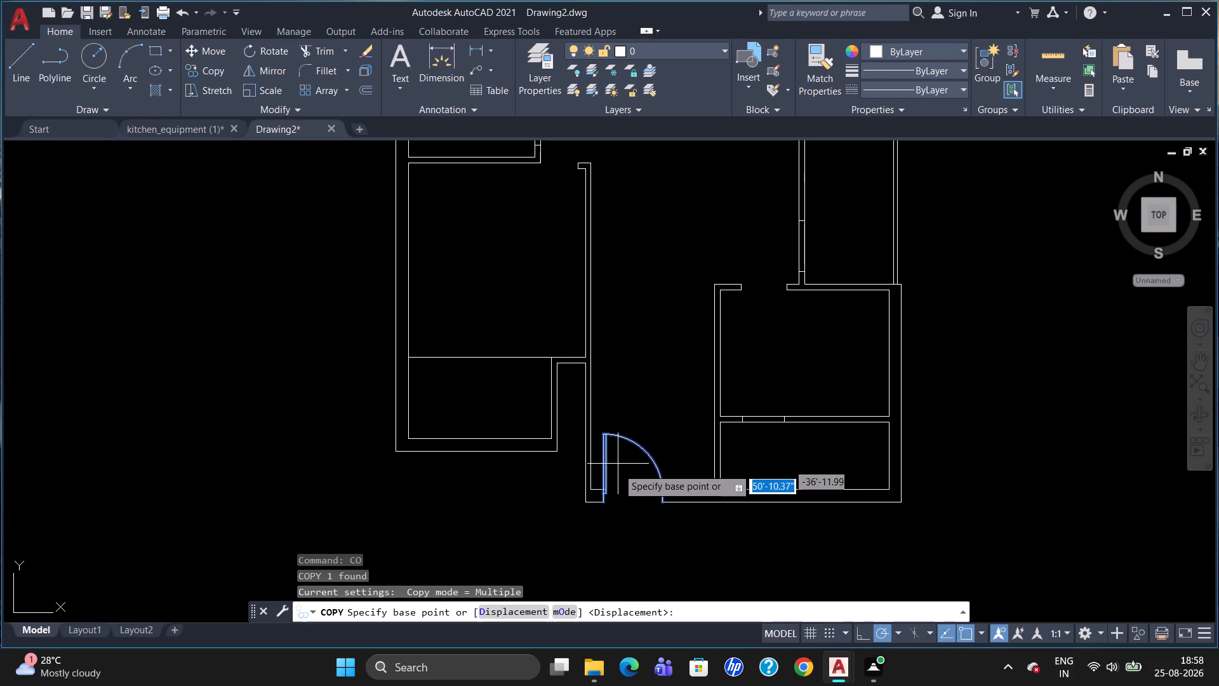
click(605, 499)
click(1017, 487)
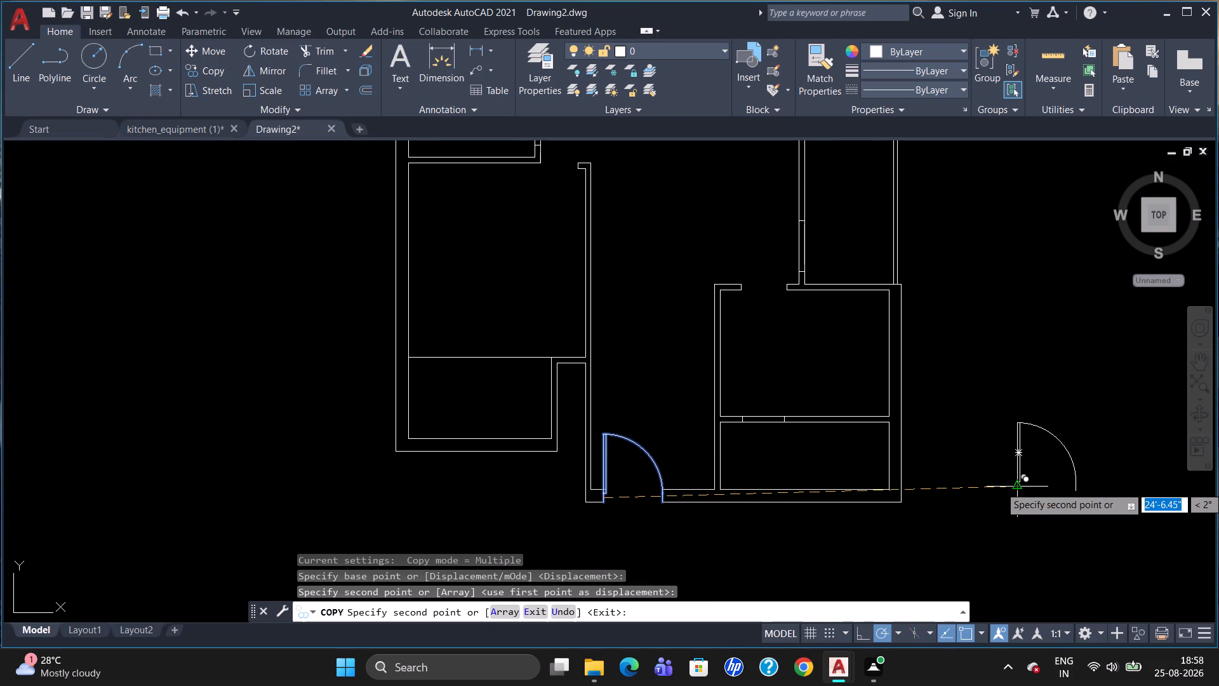
key(Escape)
Rotate the copied door block 180 degrees about its lower-left end.
text(RO)
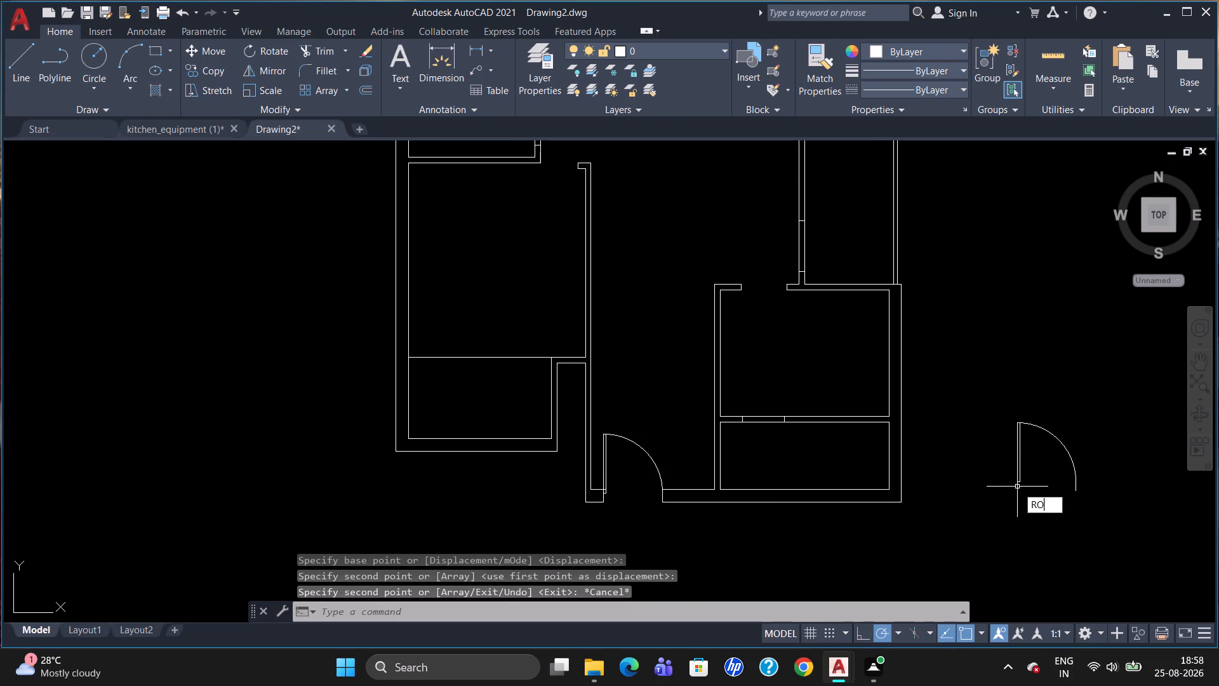
key(Return)
click(1020, 479)
key(Return)
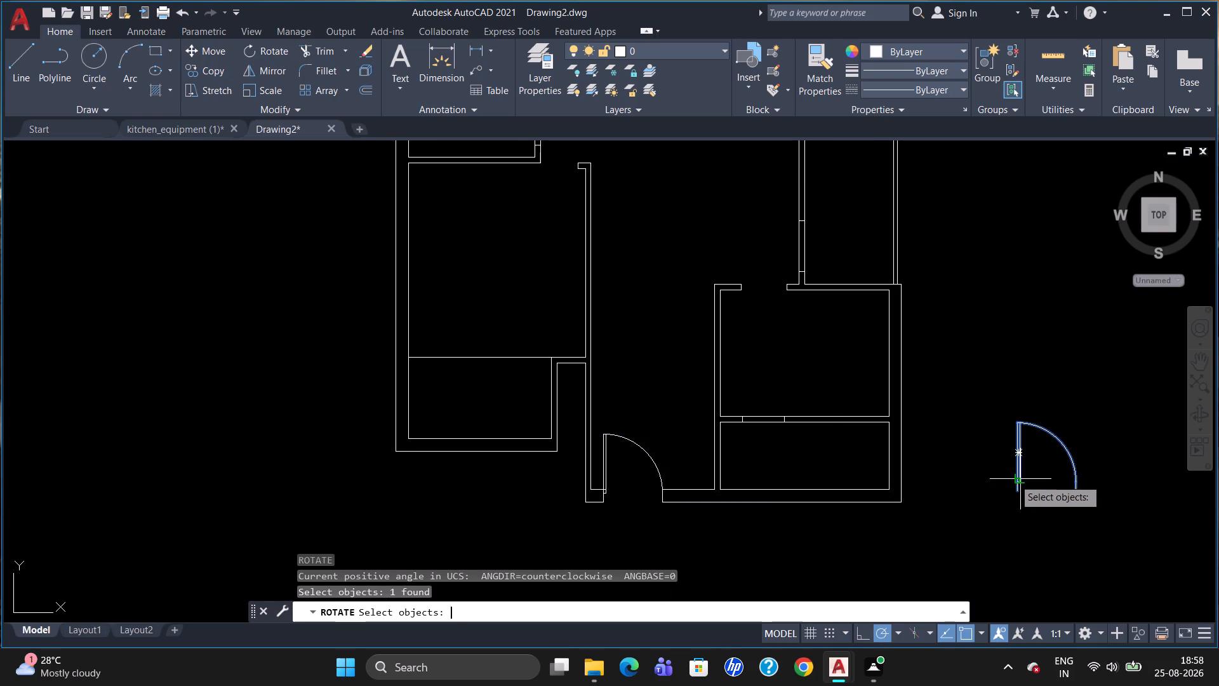
click(1023, 496)
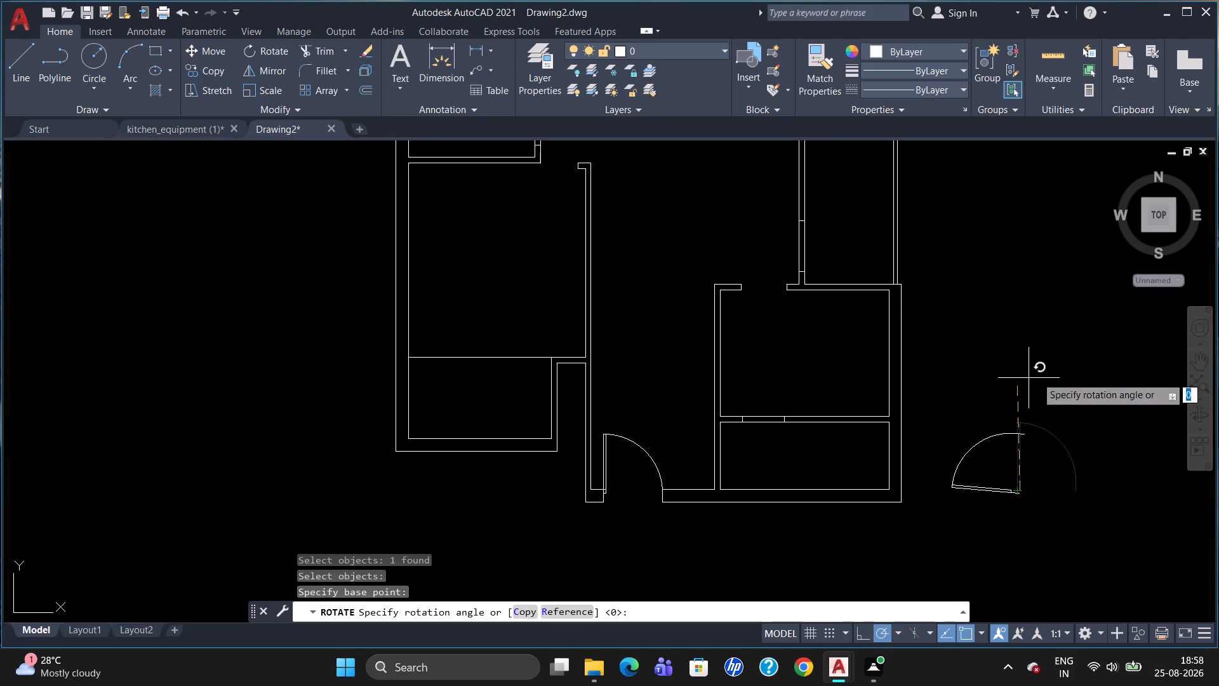
click(914, 496)
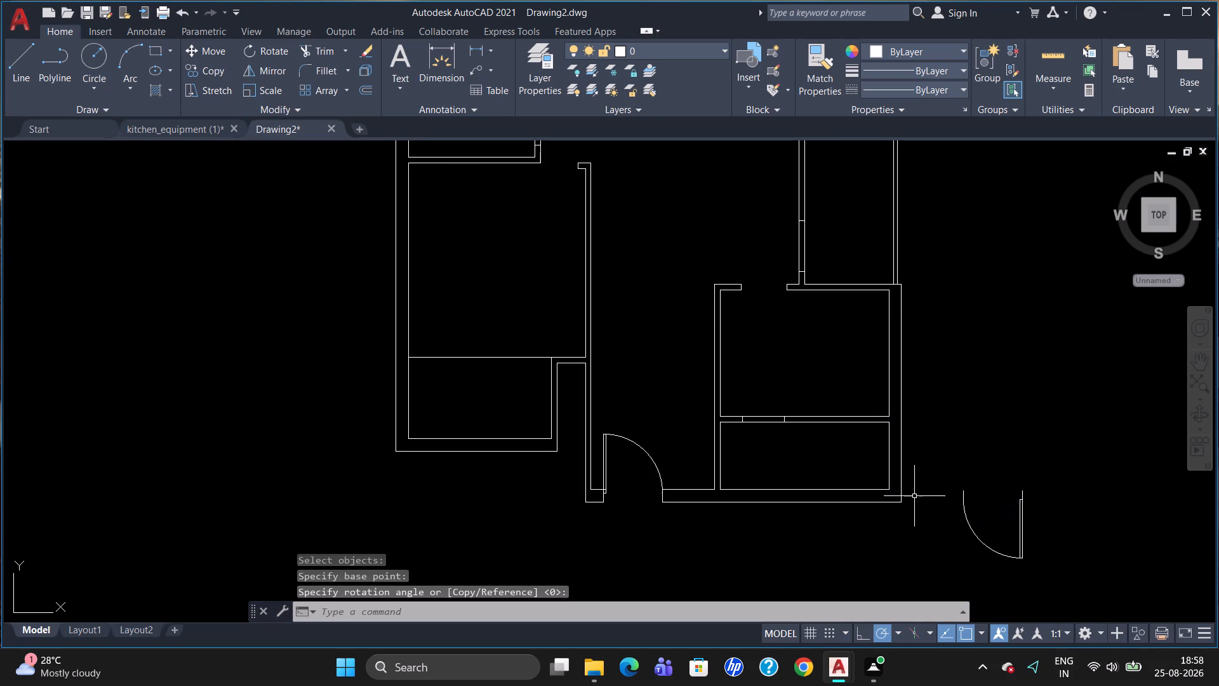
Mirror the rotated door copy across a vertical line to its right, erasing the source block.
click(1022, 500)
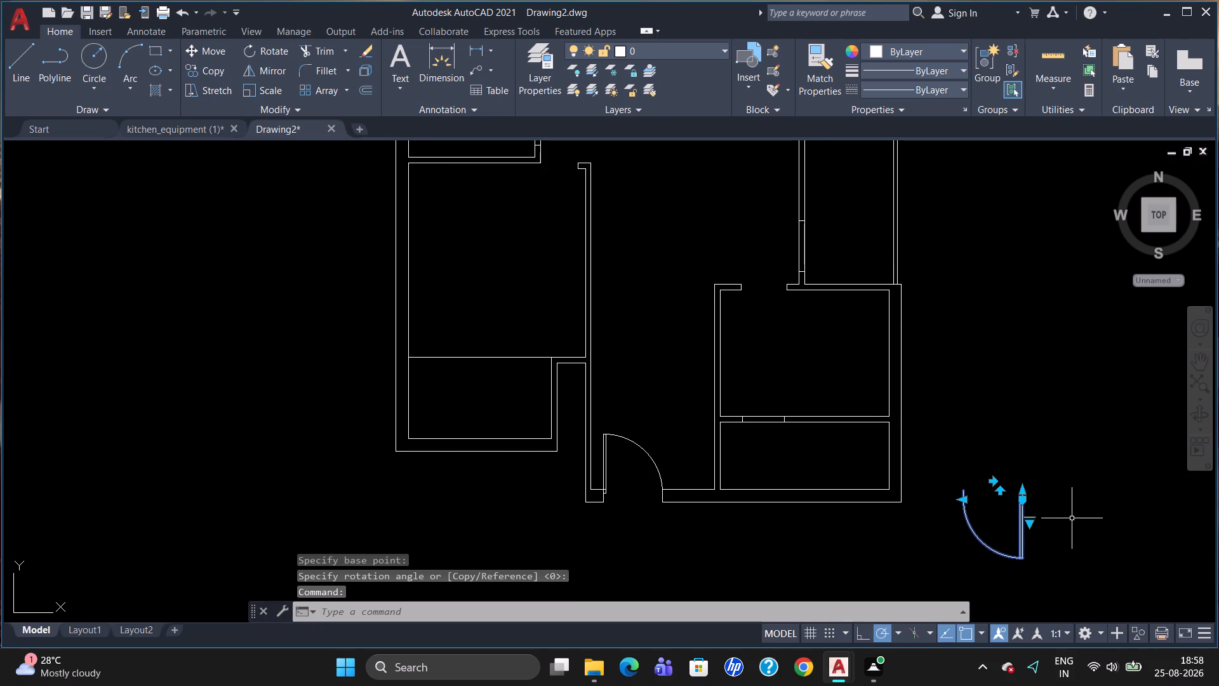
key(Escape)
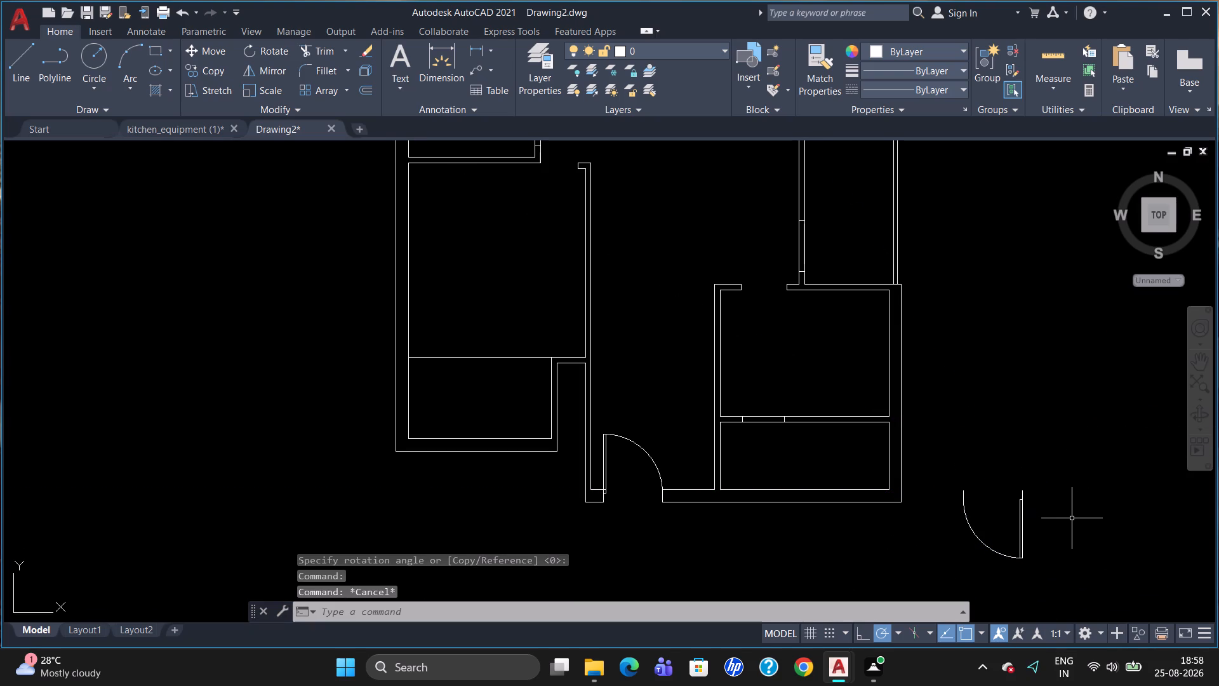
text(MI)
key(Return)
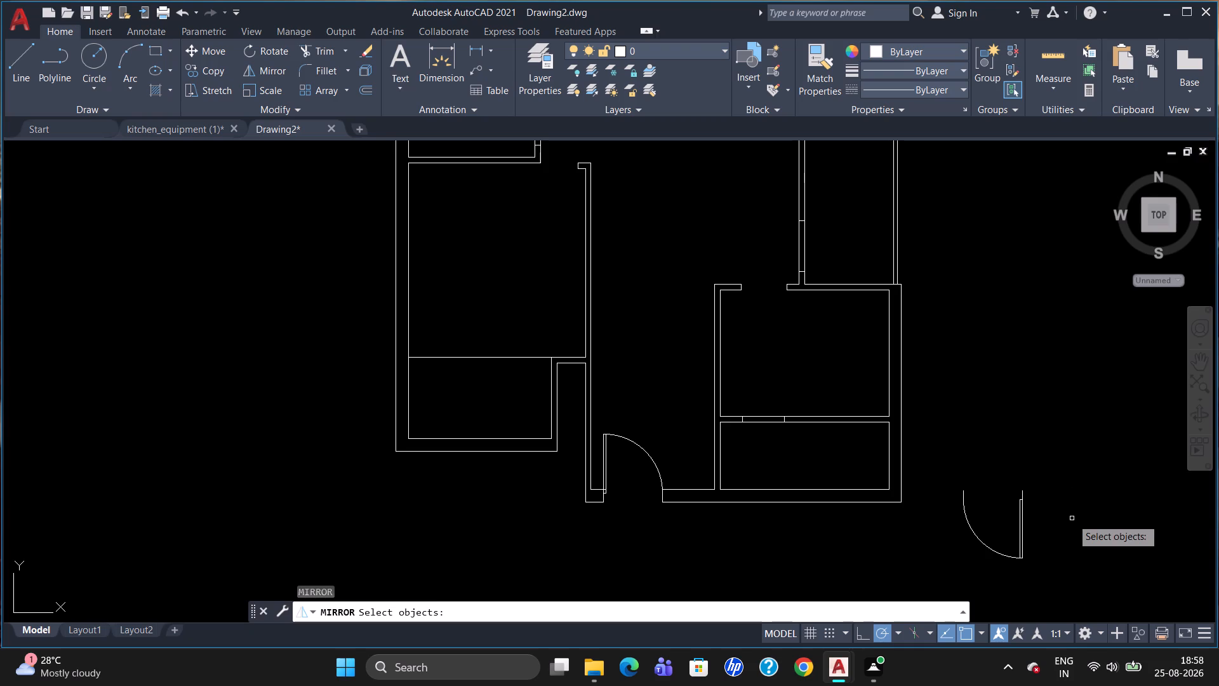
click(1020, 530)
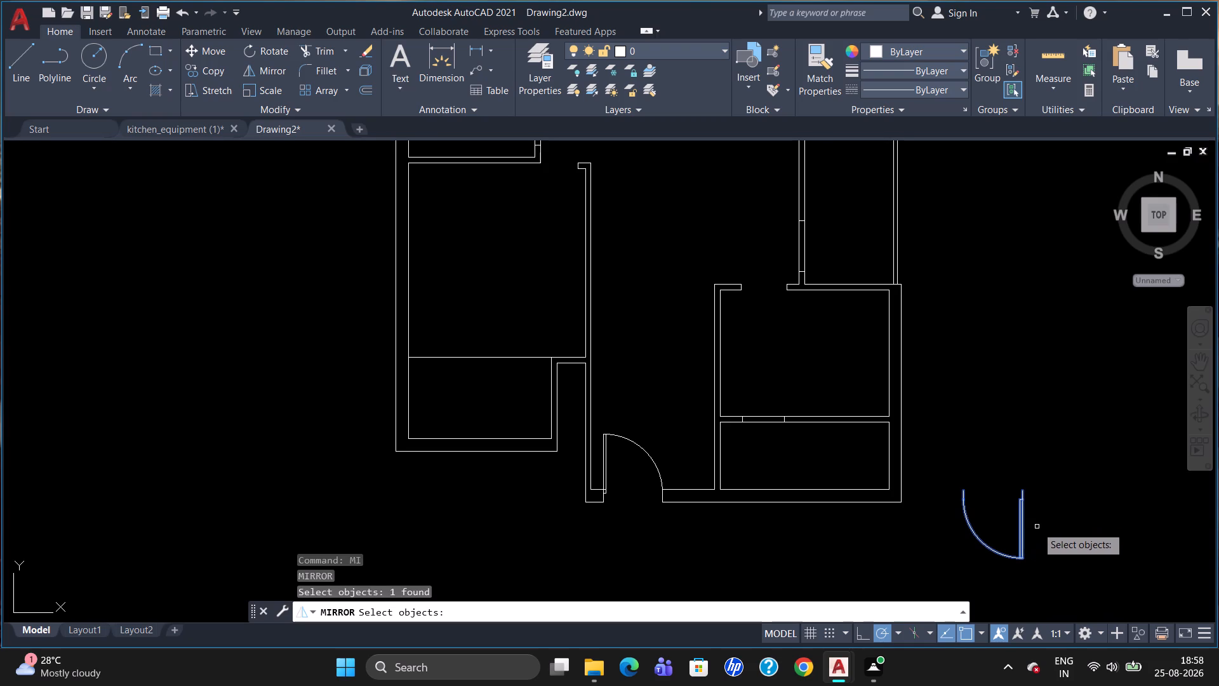
key(Return)
drag(1051, 460, 1059, 499)
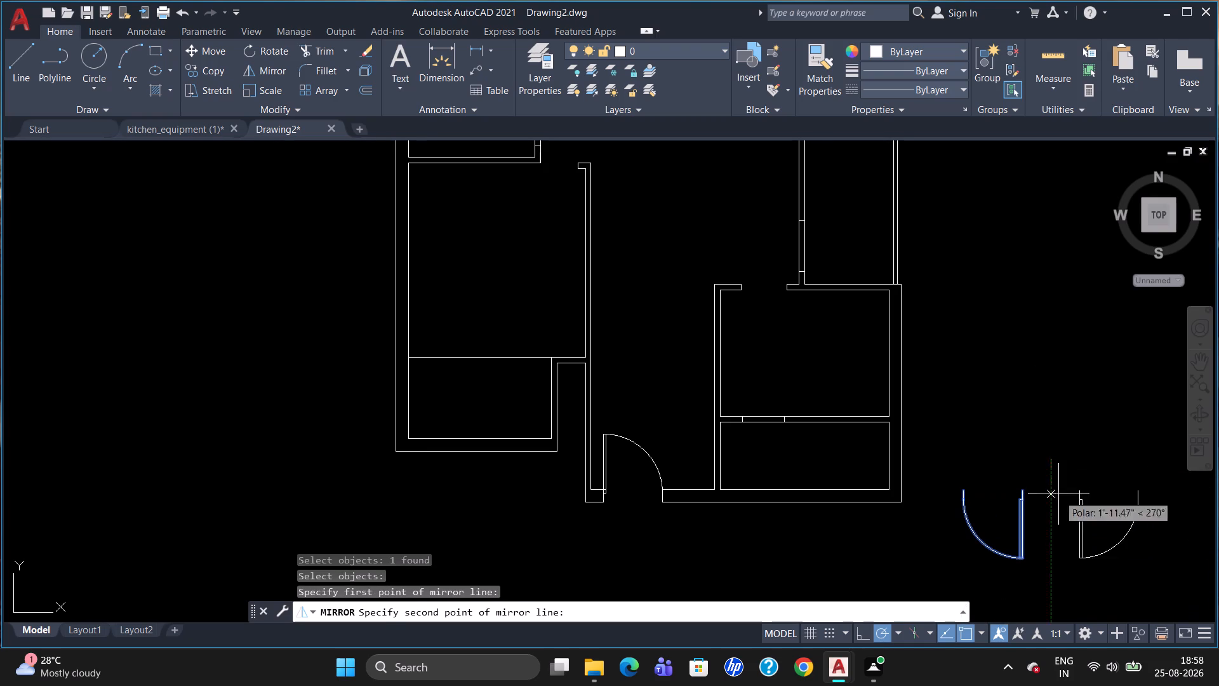
drag(1059, 499, 1064, 595)
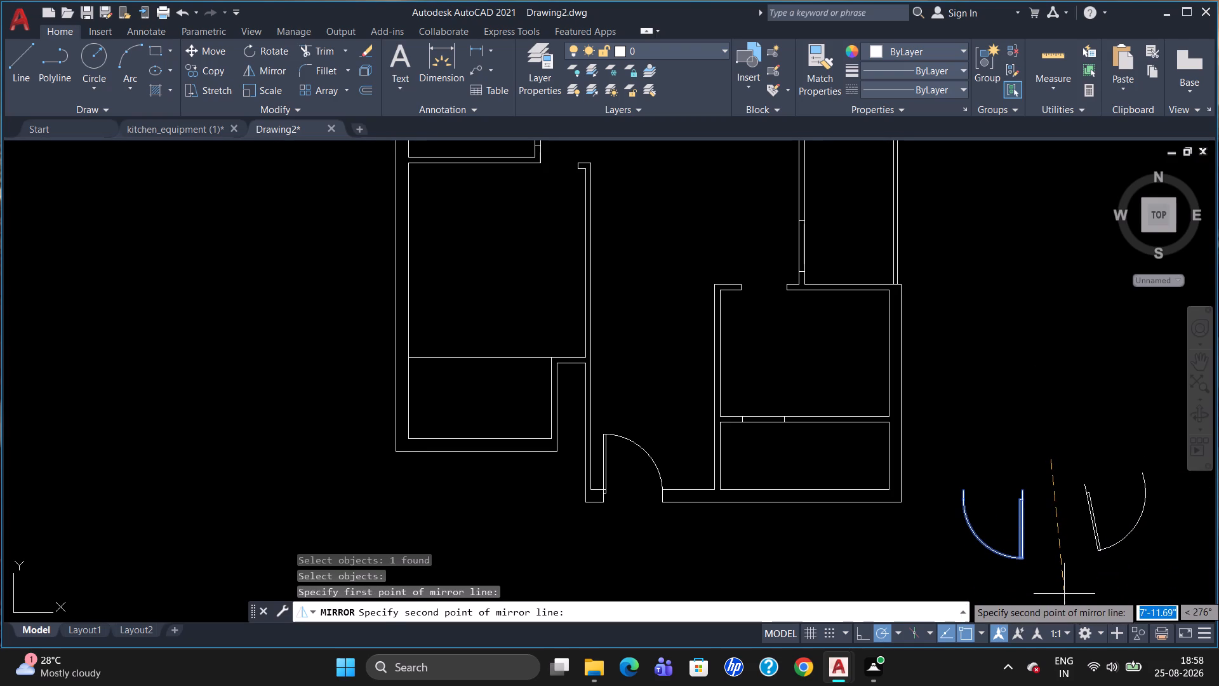
drag(1064, 595, 1062, 602)
click(1058, 607)
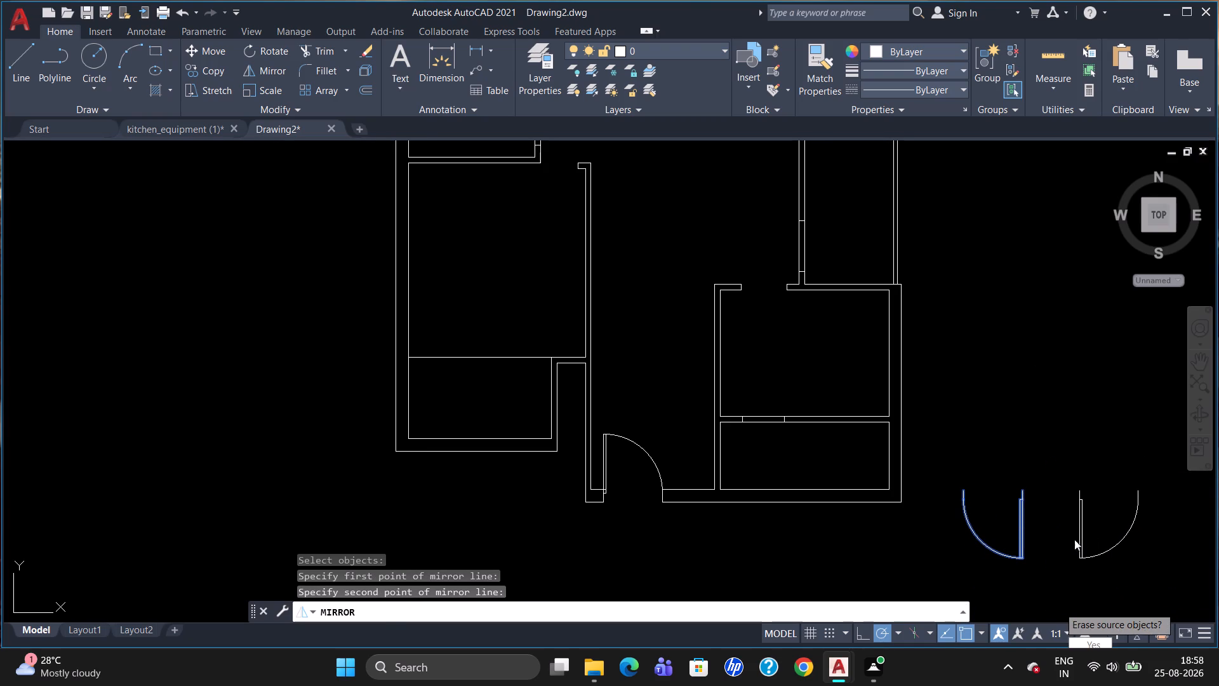
scroll(1096, 556, down, 1)
drag(1121, 600, 1058, 607)
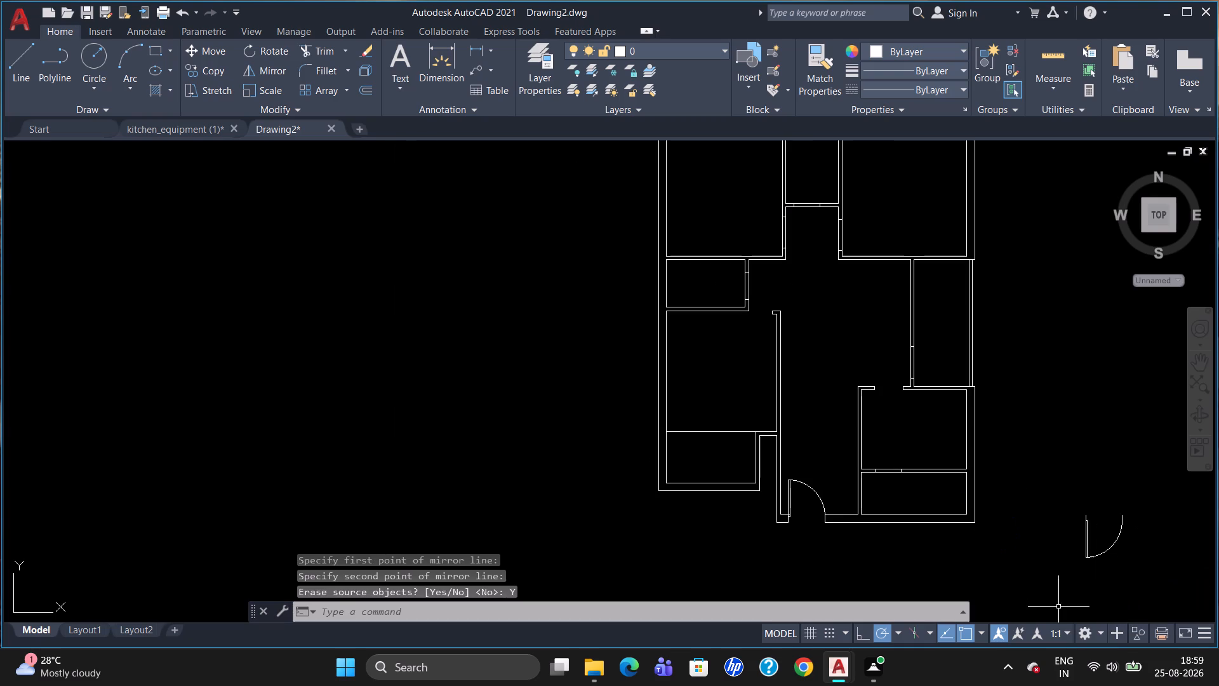
Move the mirrored door block to the left jamb mark of the opening in the partition between the two lower-right rooms.
click(1088, 540)
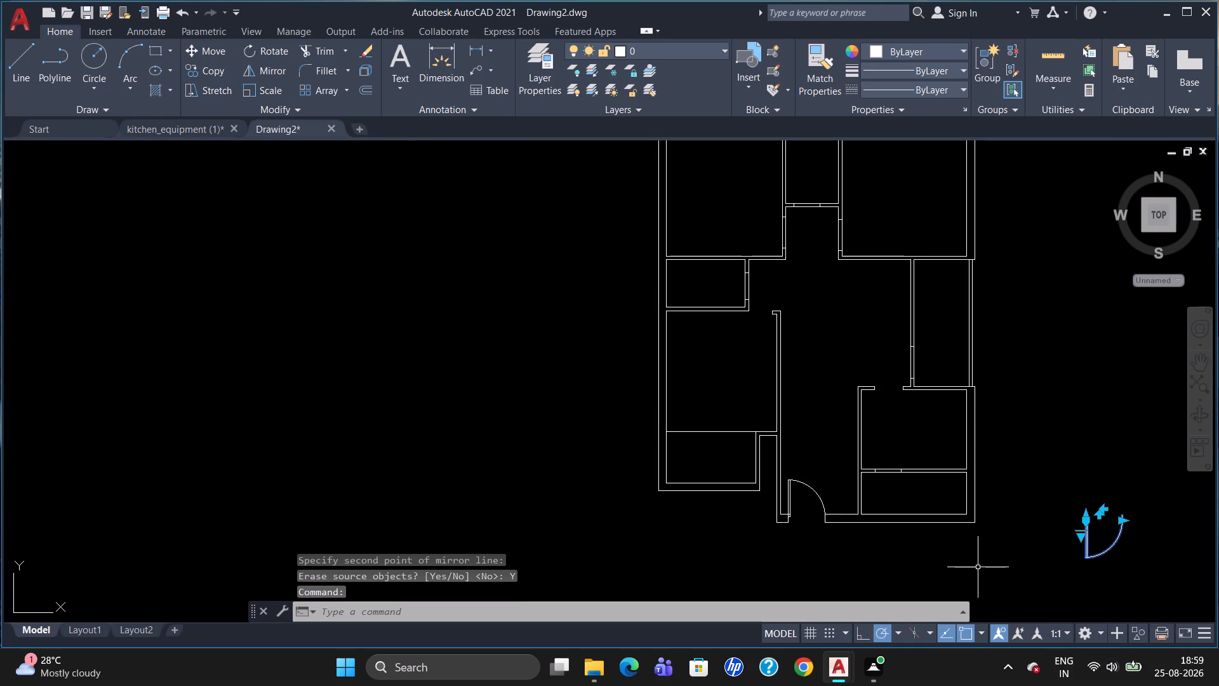
key(m)
key(Return)
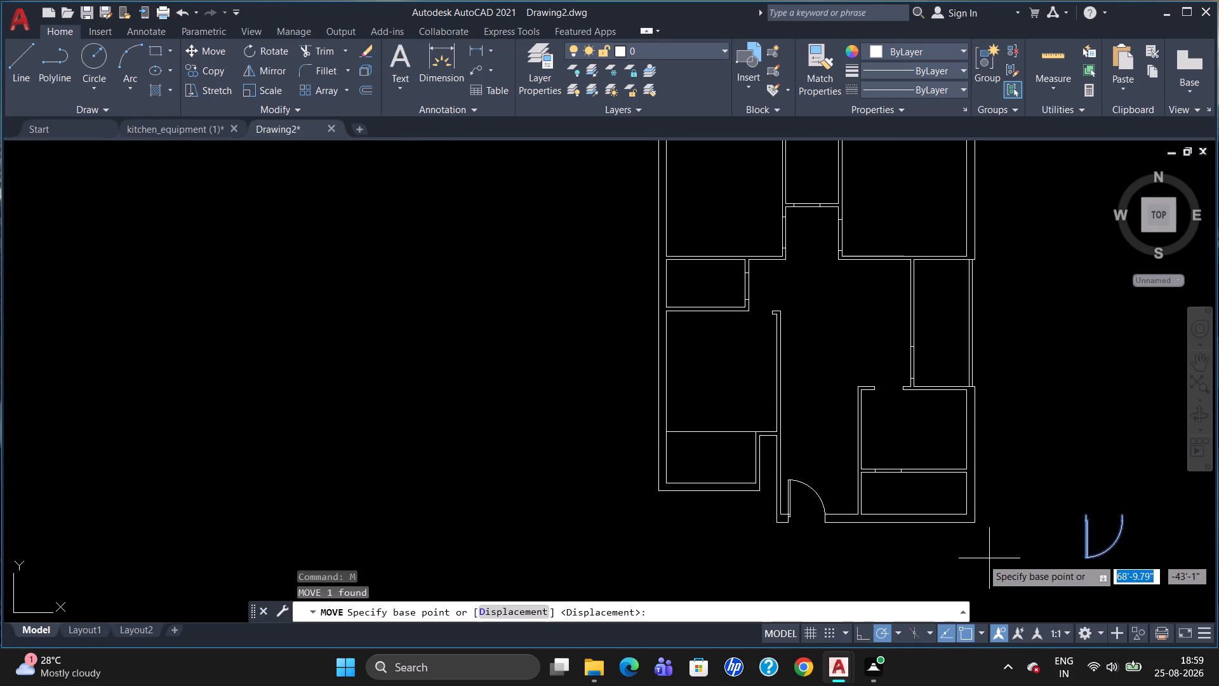
scroll(990, 557, up, 2)
scroll(1061, 542, down, 1)
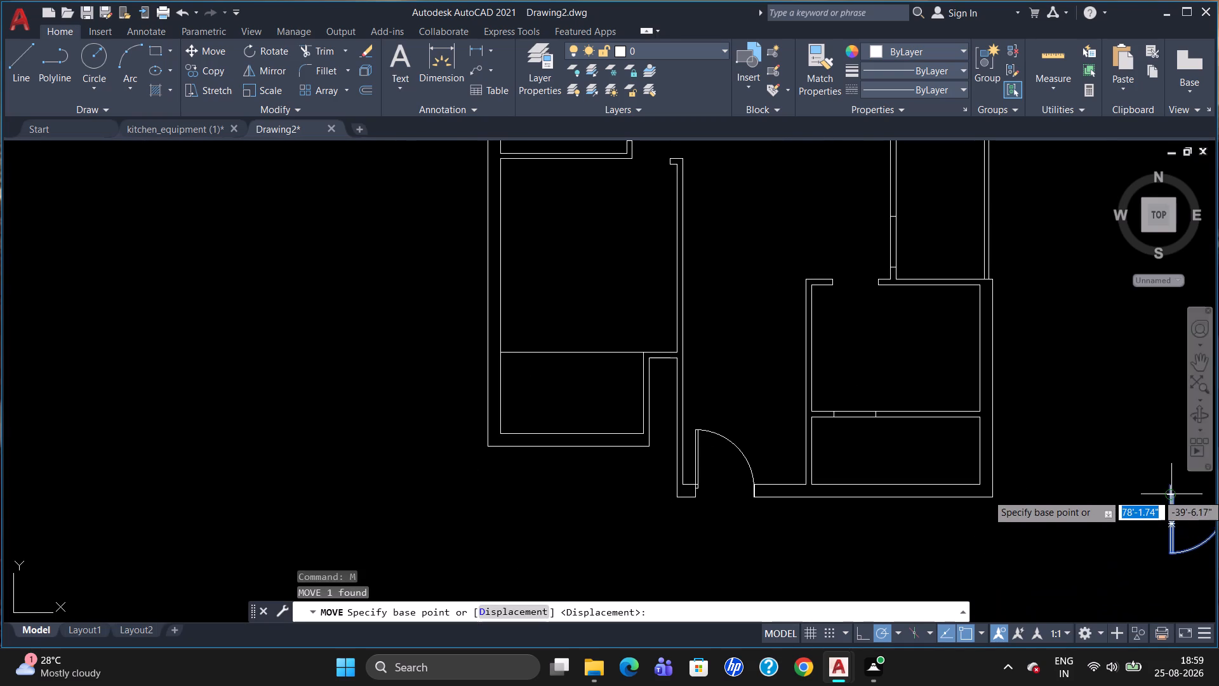
click(1171, 486)
scroll(875, 445, up, 3)
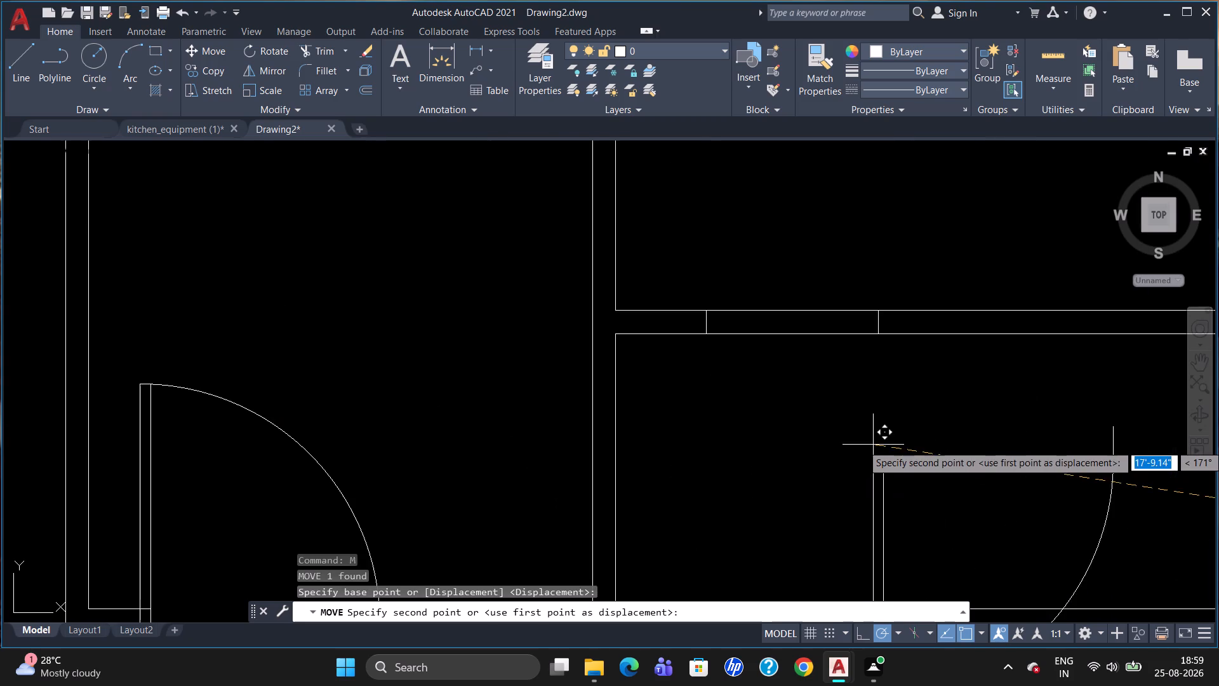
click(707, 308)
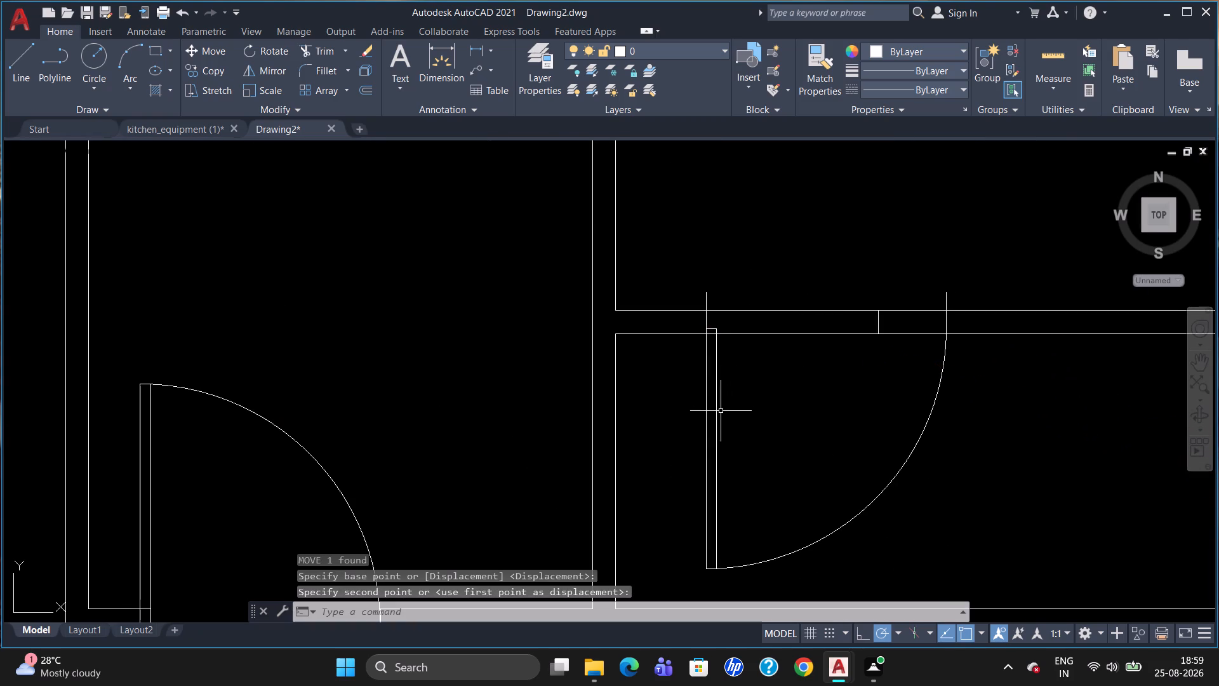
Move the door block straight down about 3" so its upper-left jamb end sits on the partition's upper line.
click(708, 418)
key(m)
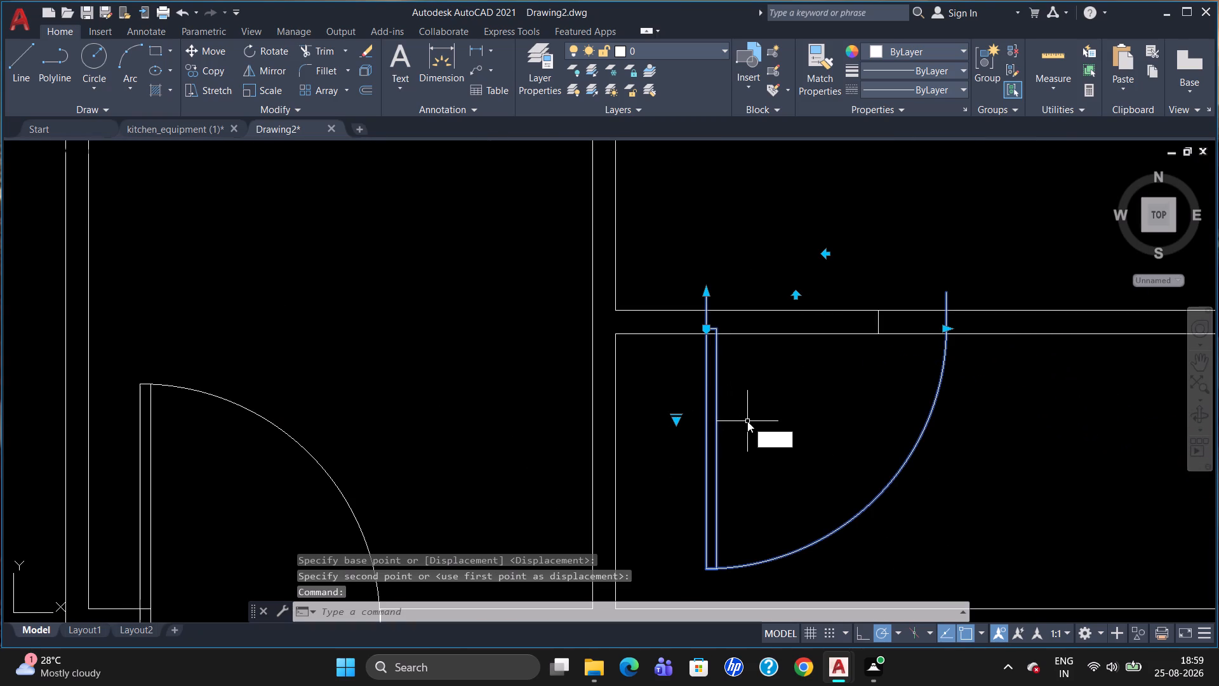
key(Return)
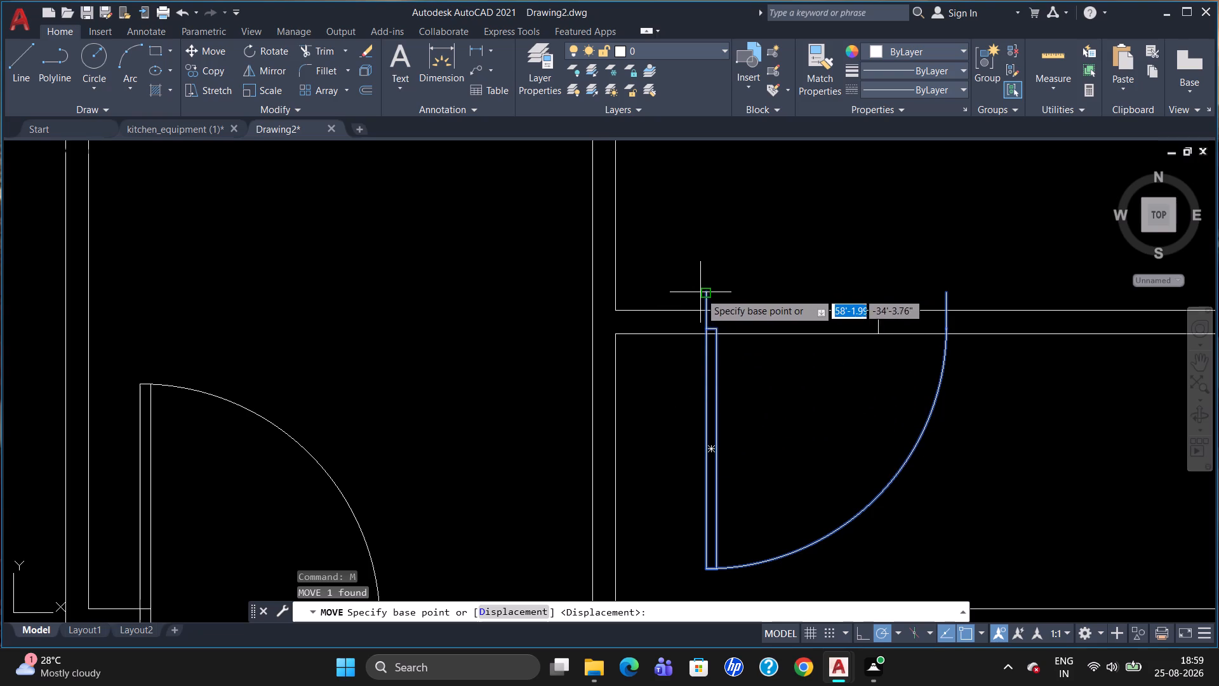
click(706, 293)
scroll(712, 326, up, 2)
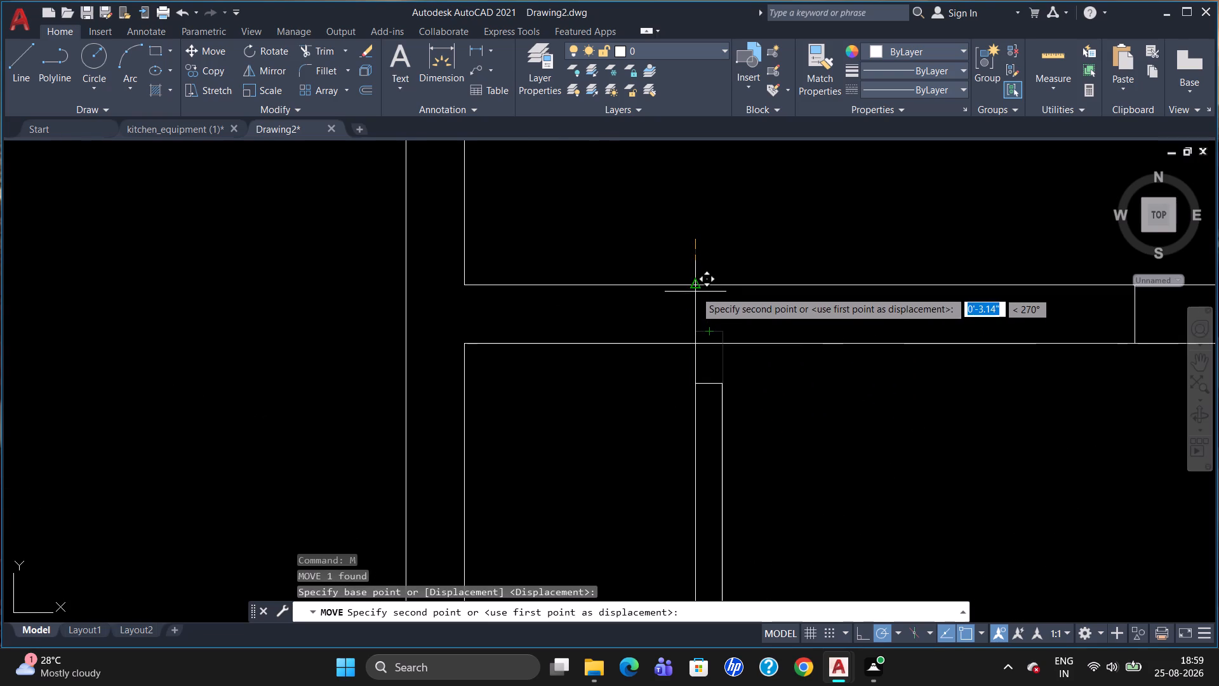
click(695, 290)
scroll(728, 380, down, 2)
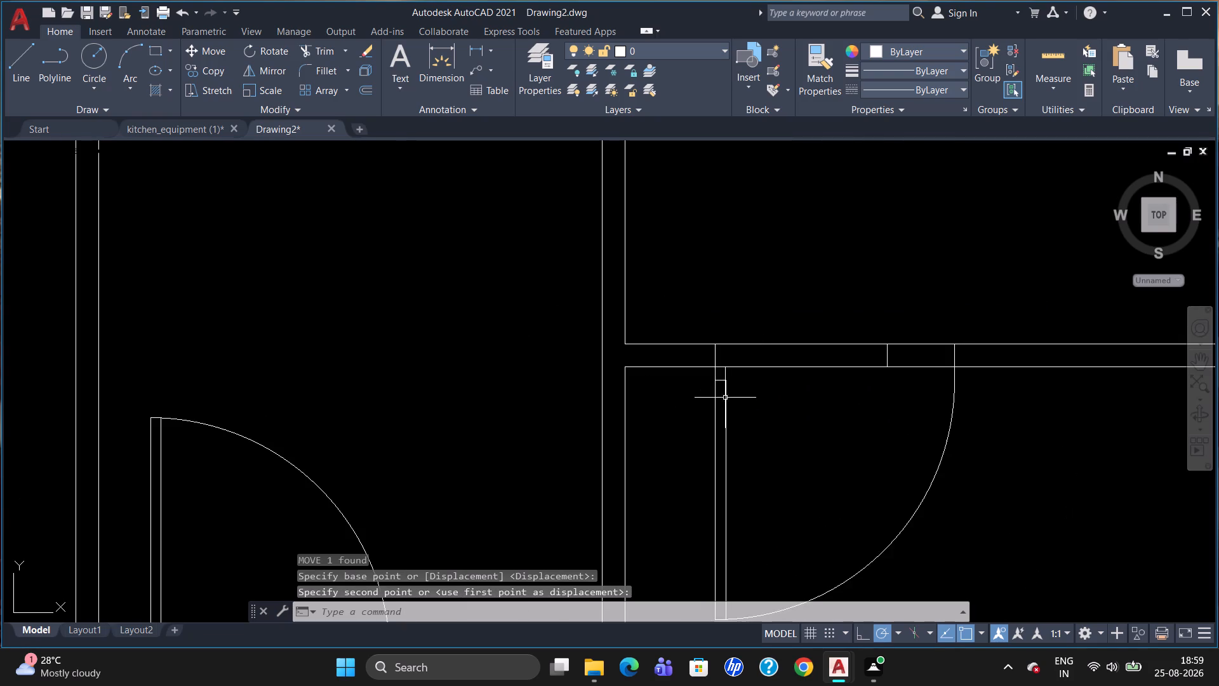
Scale the door block down from its upper-left jamb end until its width fits the marked partition opening.
scroll(724, 431, down, 3)
scroll(736, 487, up, 1)
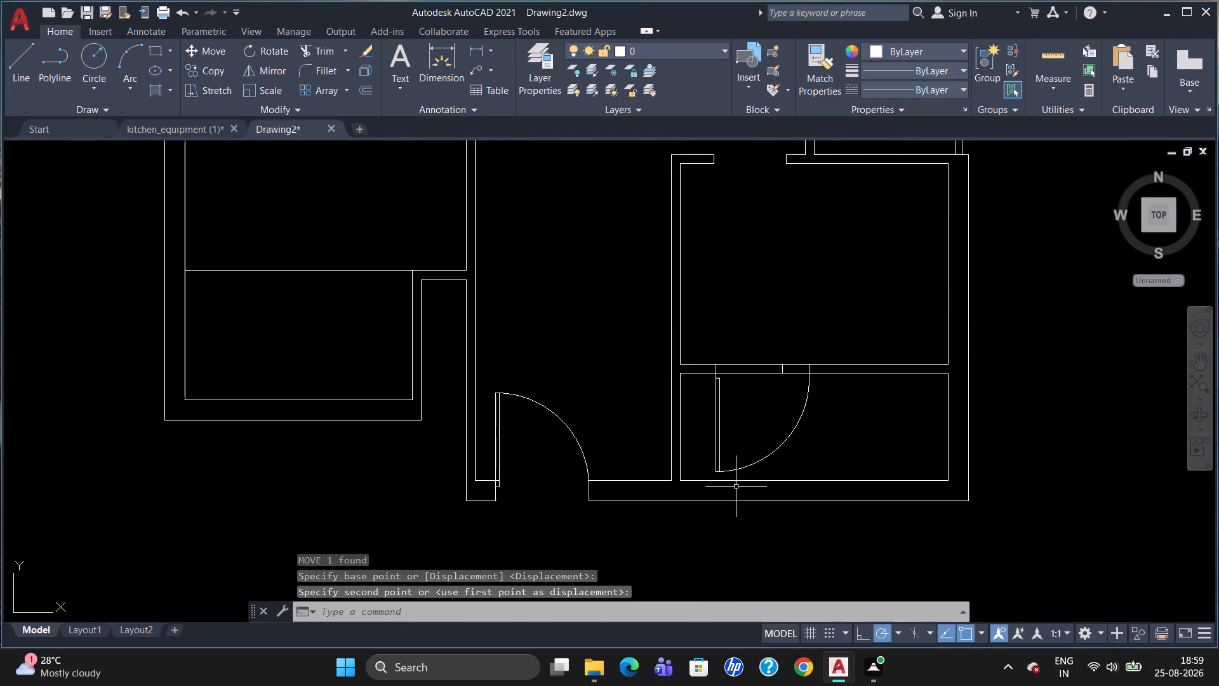
click(716, 425)
key(Escape)
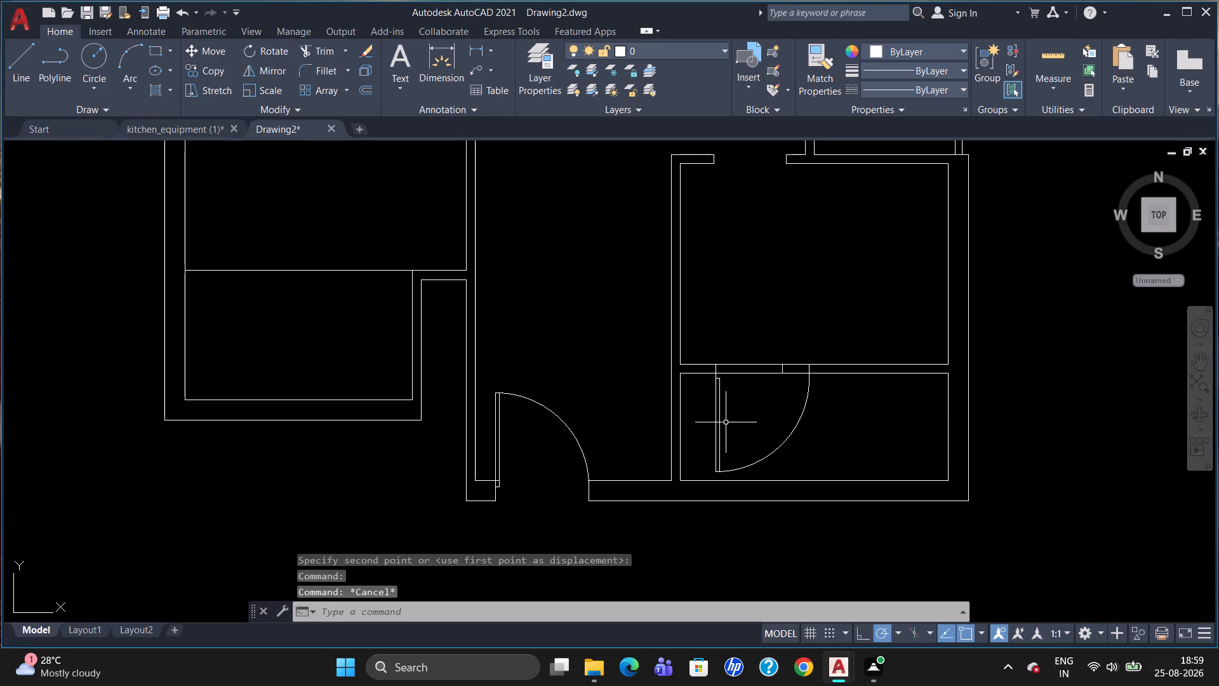
text(SC)
key(Return)
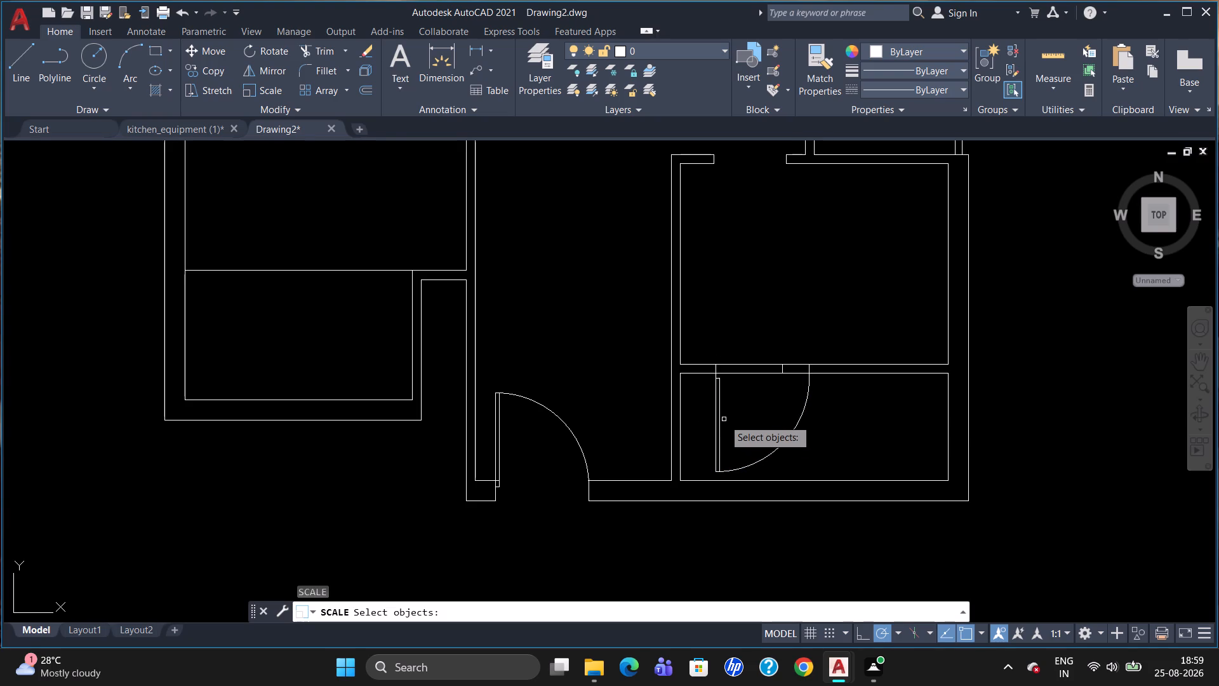
click(720, 412)
key(Return)
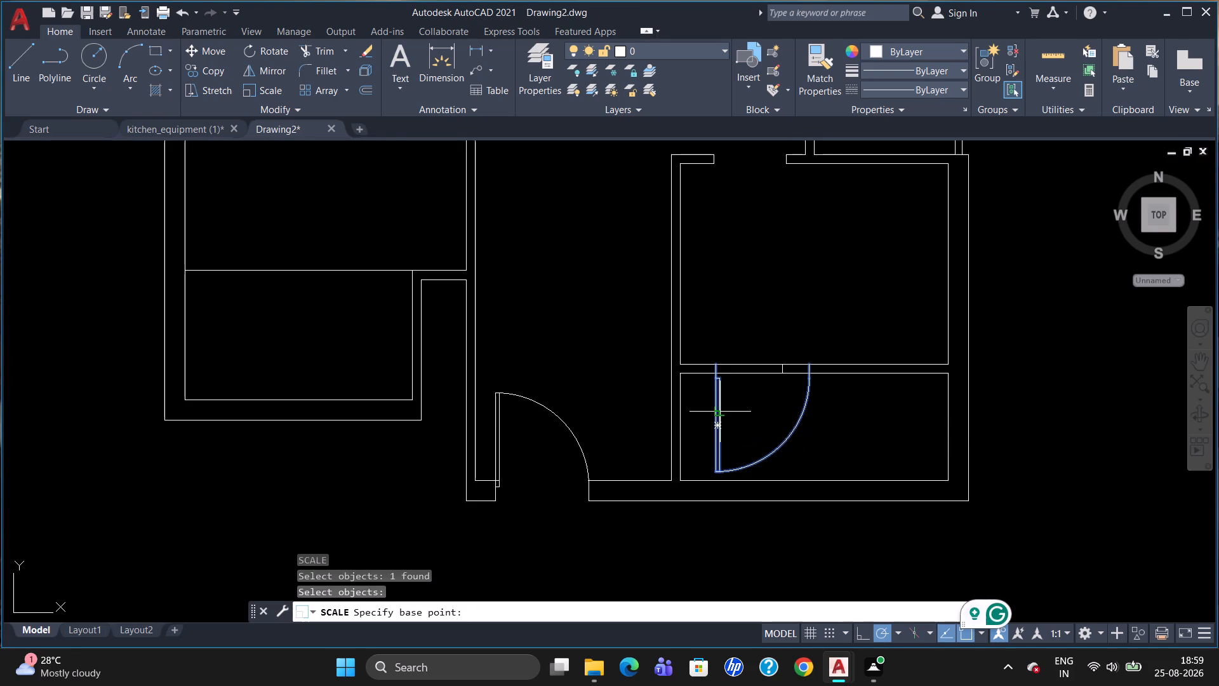
click(717, 361)
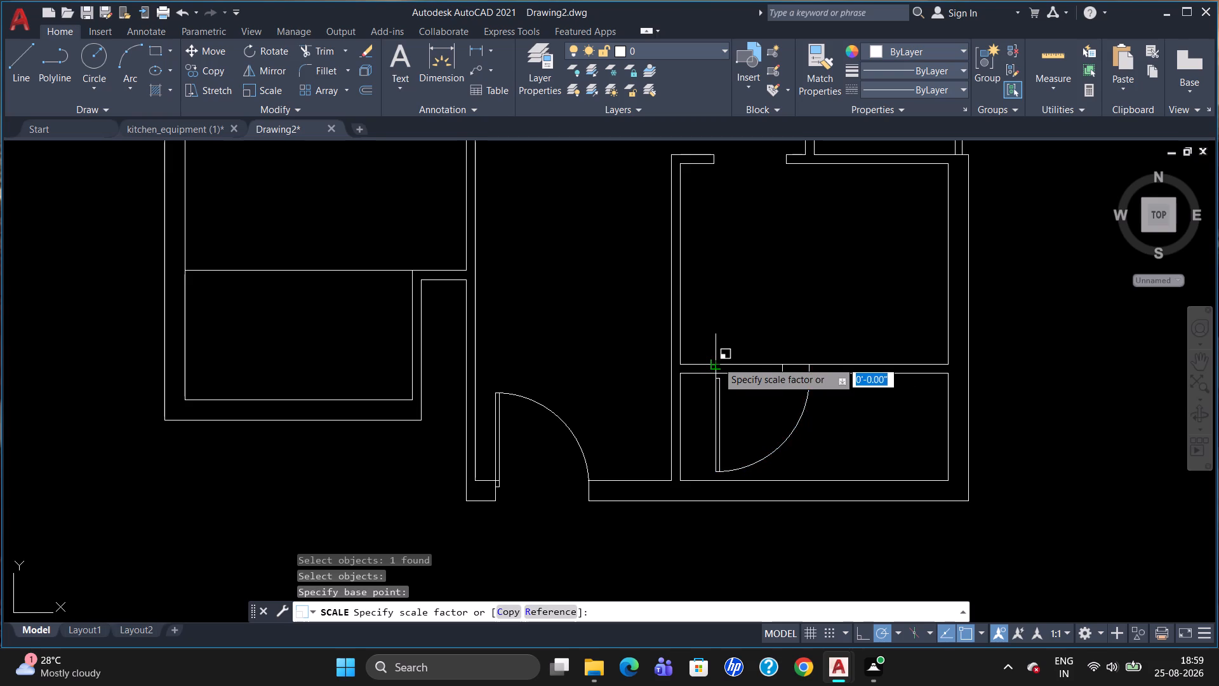
scroll(728, 344, up, 2)
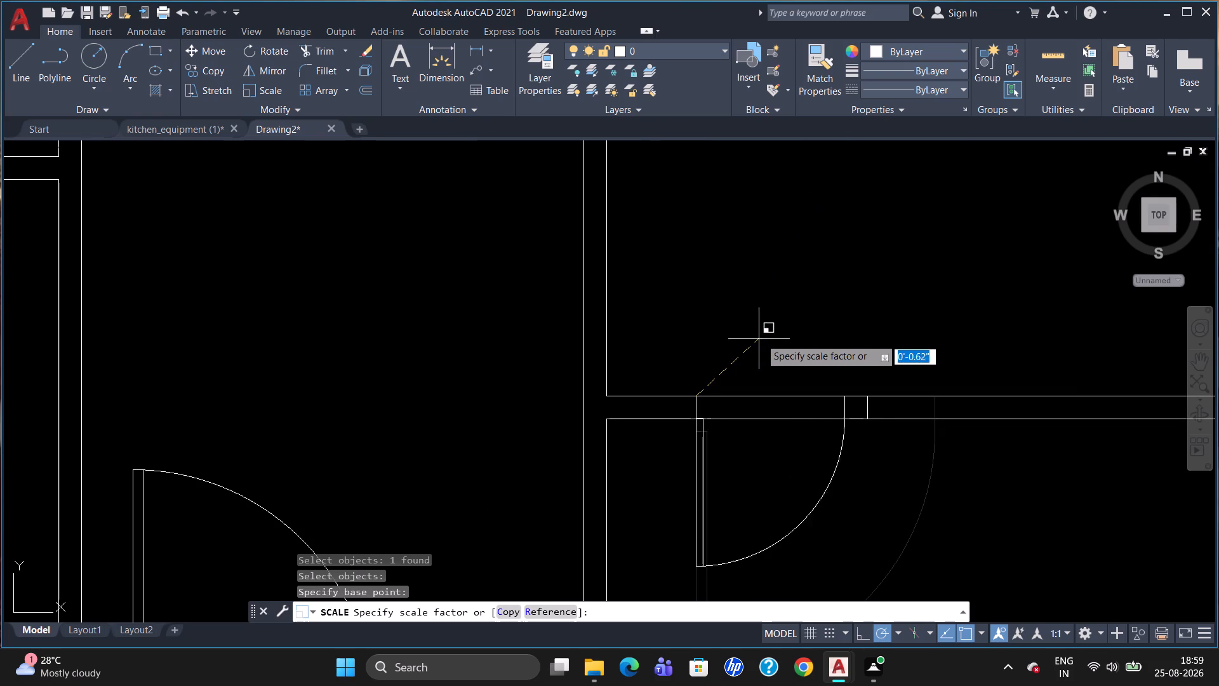
click(766, 328)
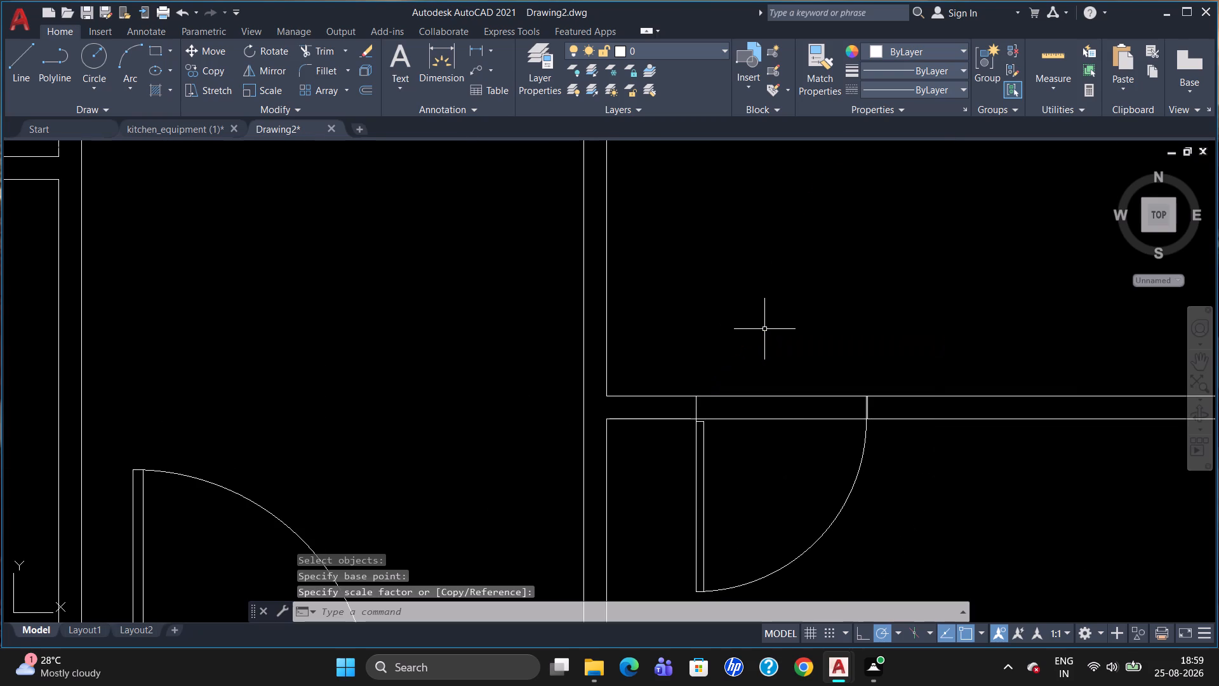
Scale the same door block by a factor of about 1.01 from its upper-left jamb end to match the opening's right mark.
click(702, 472)
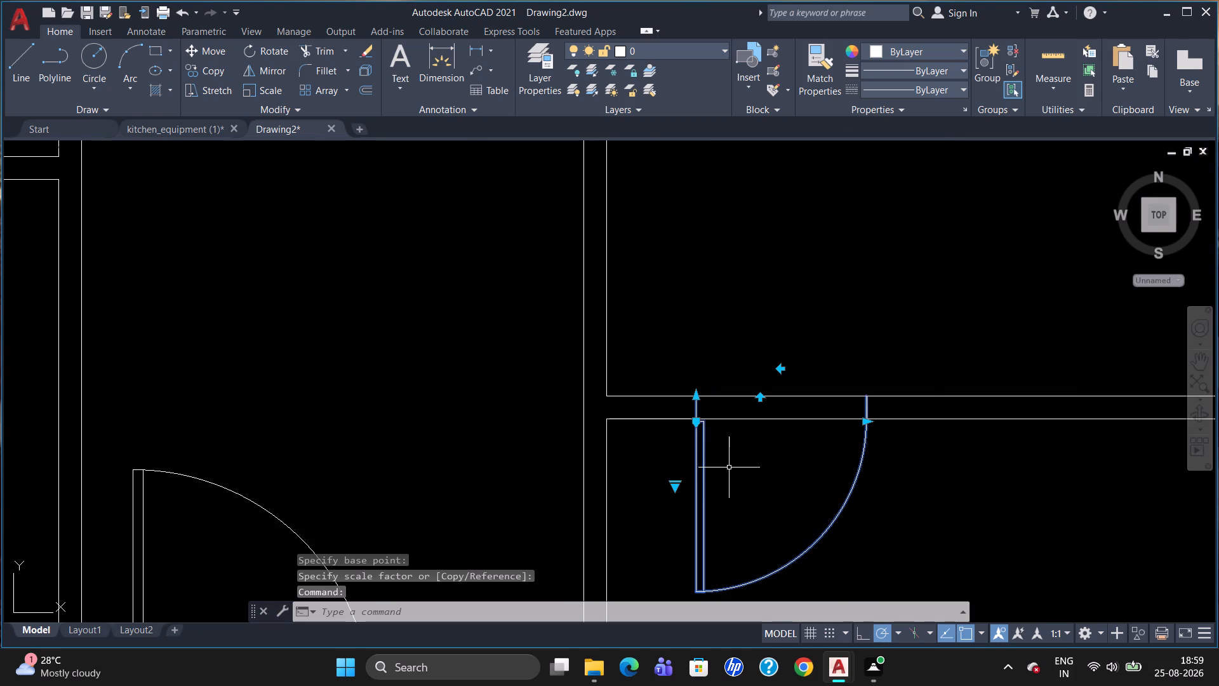
text(SC)
key(Return)
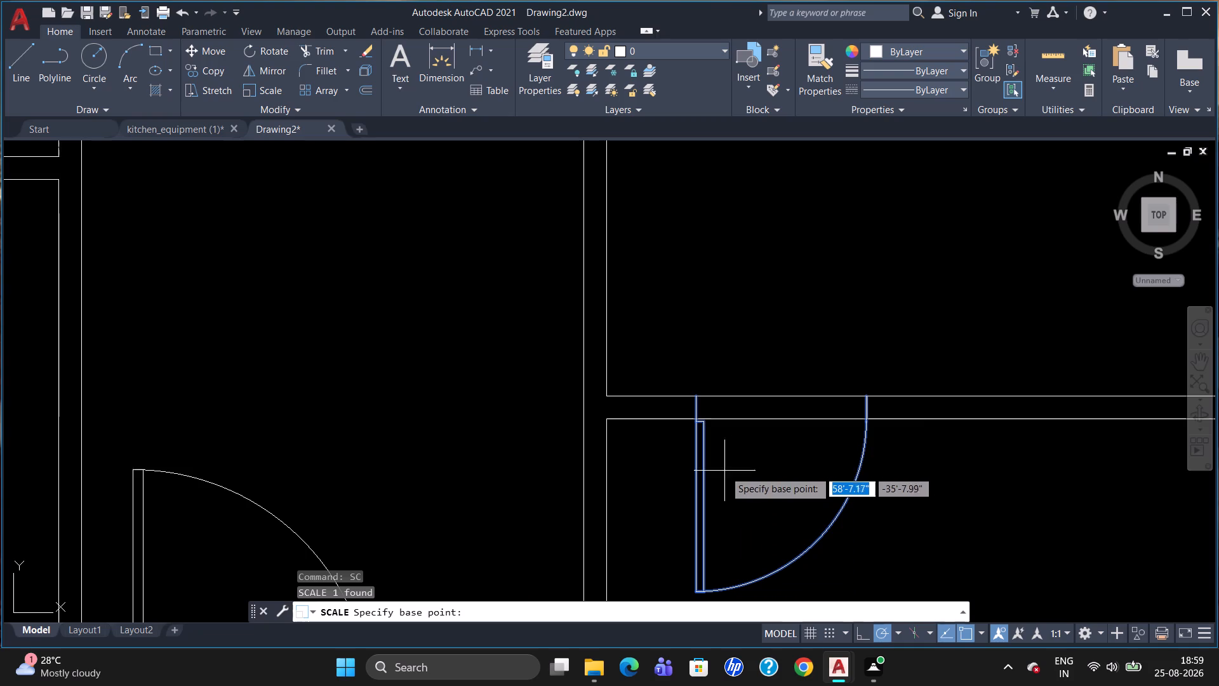
click(698, 394)
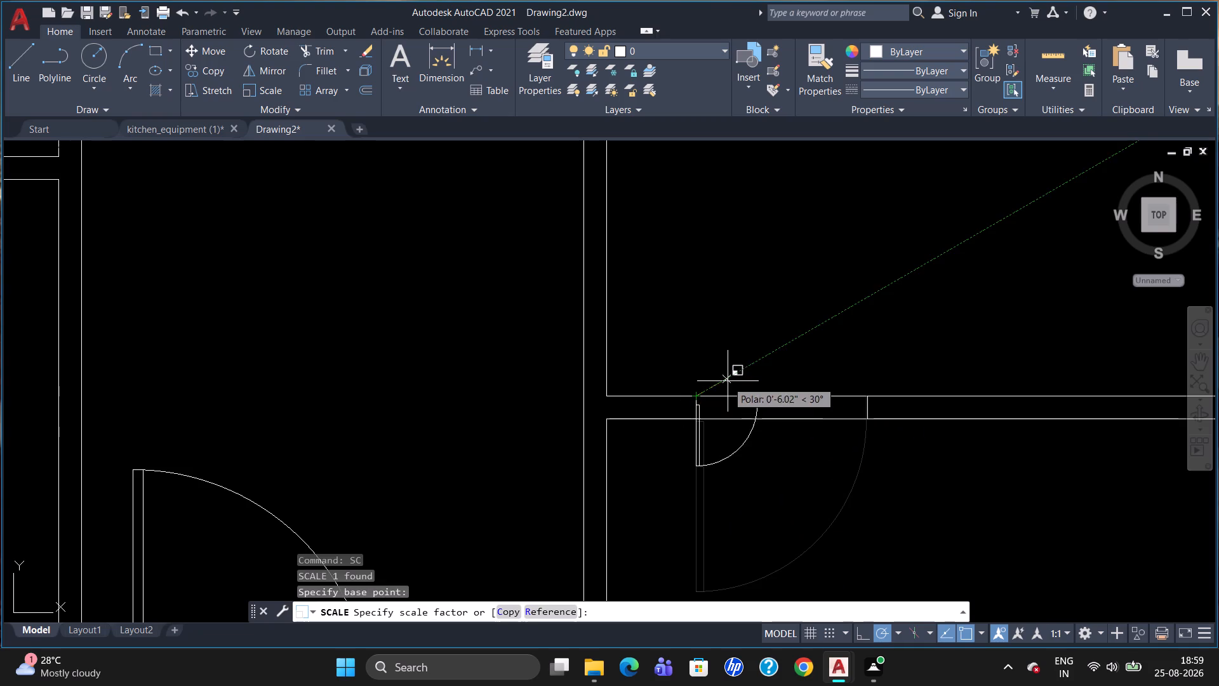
click(777, 340)
scroll(809, 426, down, 1)
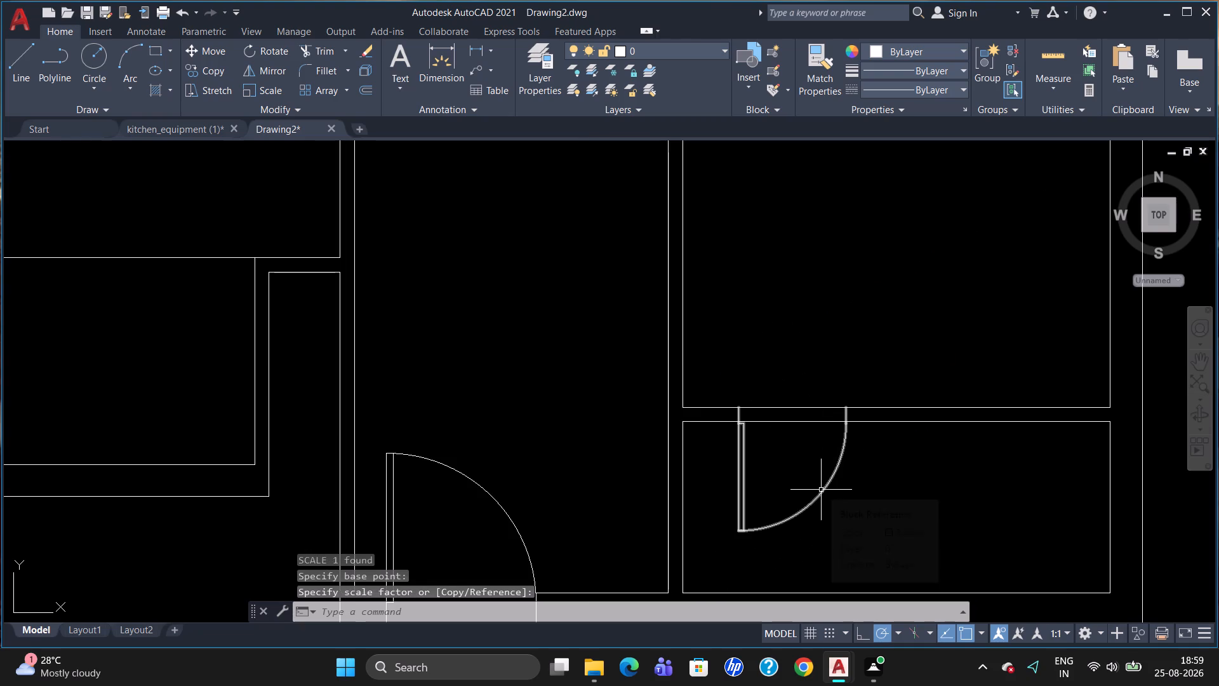
Trim both partition lines between the jambs of the lower-right room's door.
key(Escape)
text(TR)
key(Return)
key(Return)
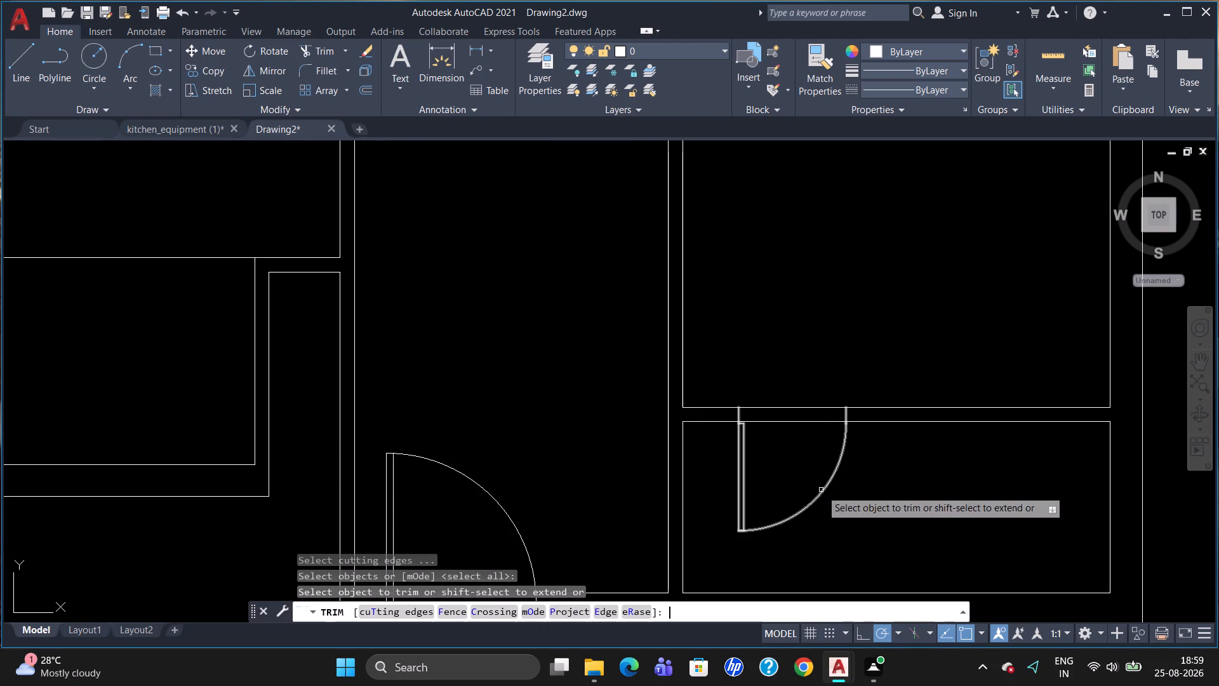
click(794, 420)
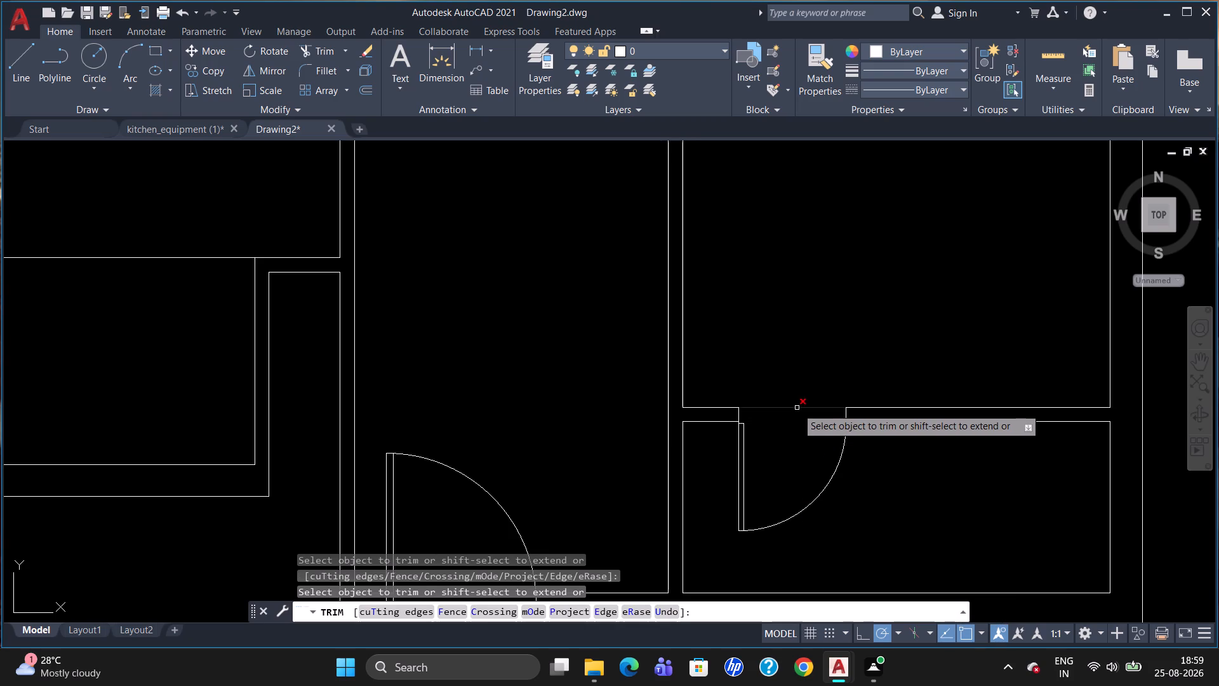
click(797, 408)
key(Escape)
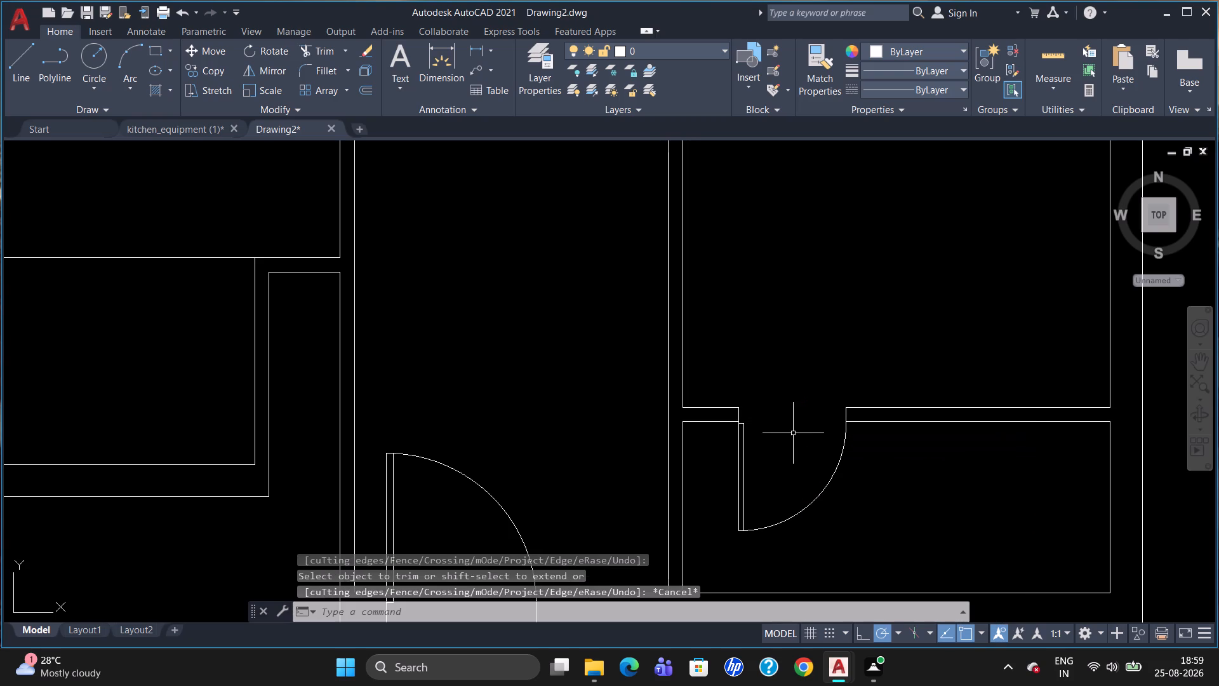
Copy the fitted lower-right room door from its upper-left jamb end to the empty space right of the plan.
scroll(843, 309, down, 2)
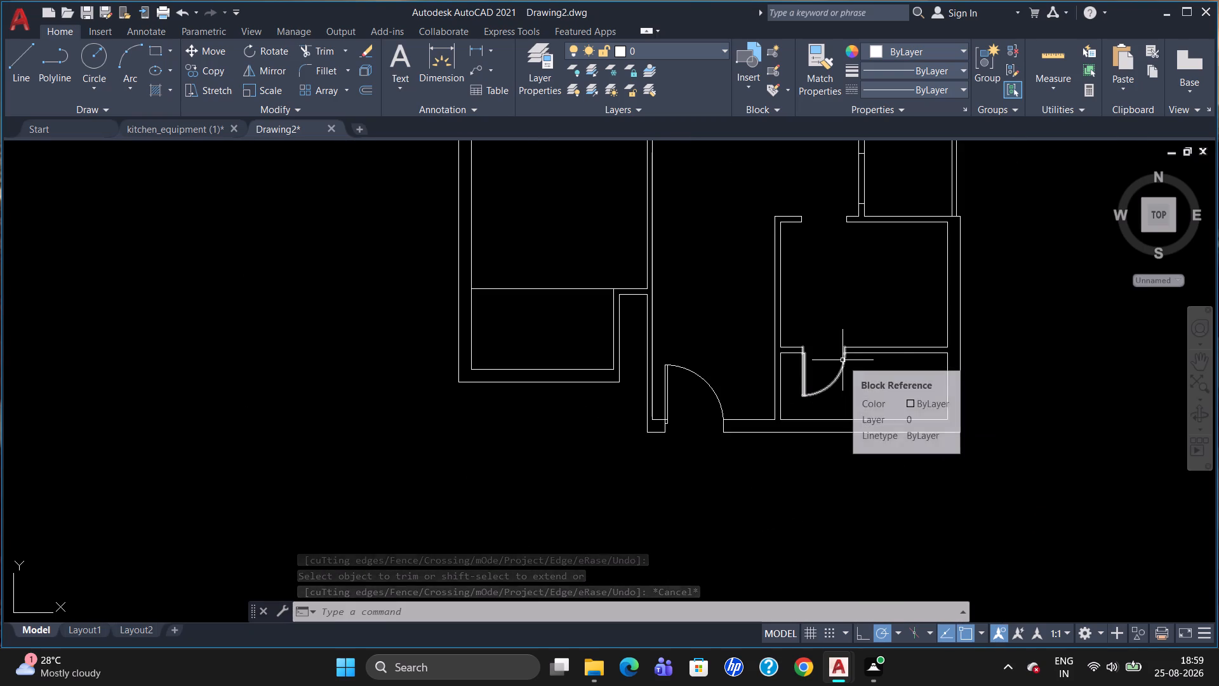
scroll(843, 360, down, 1)
scroll(883, 181, up, 1)
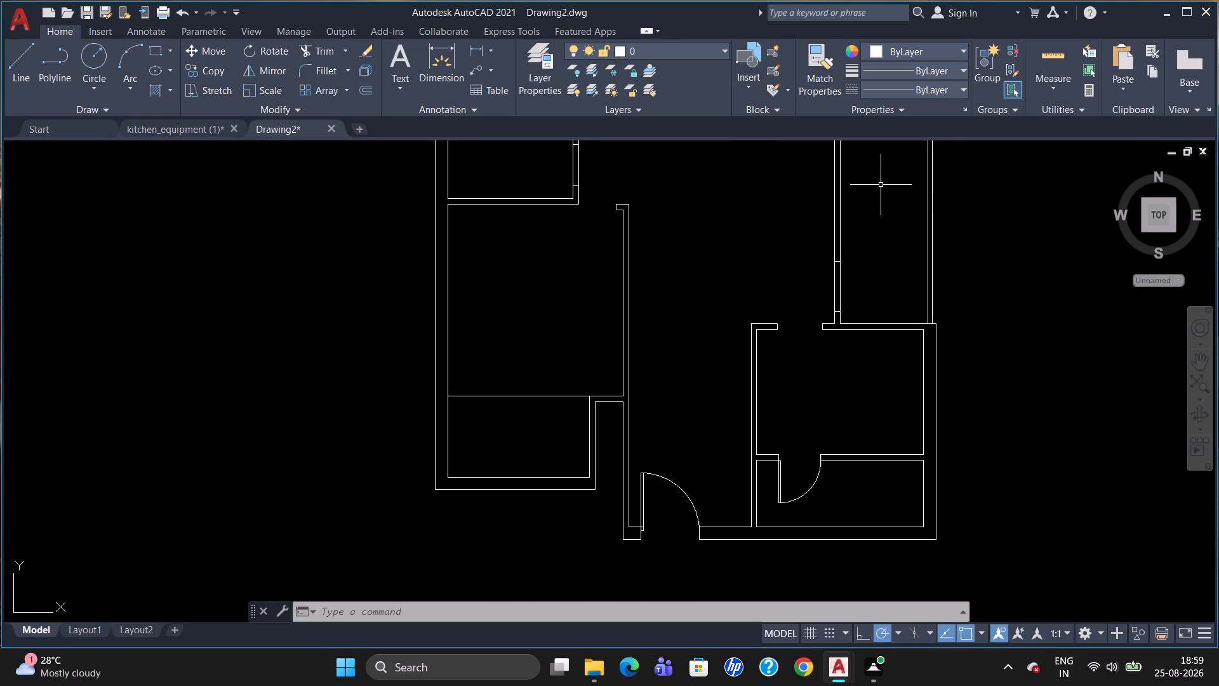
scroll(893, 286, down, 1)
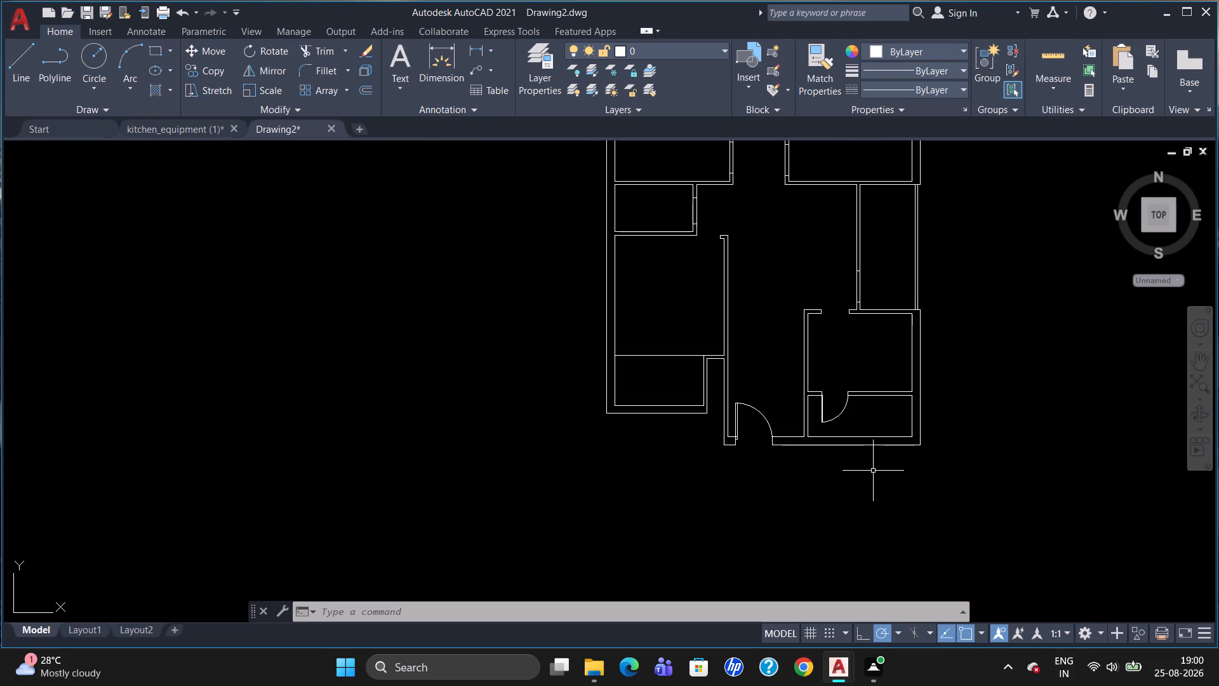
click(824, 411)
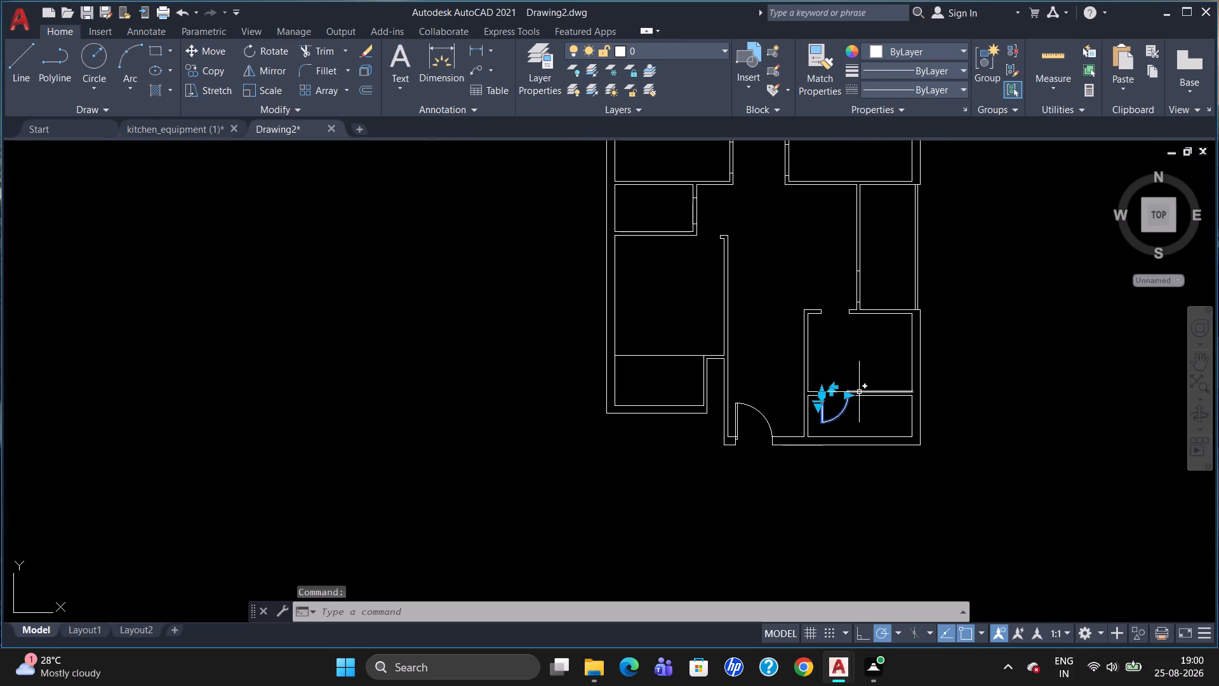
text(CO)
key(Return)
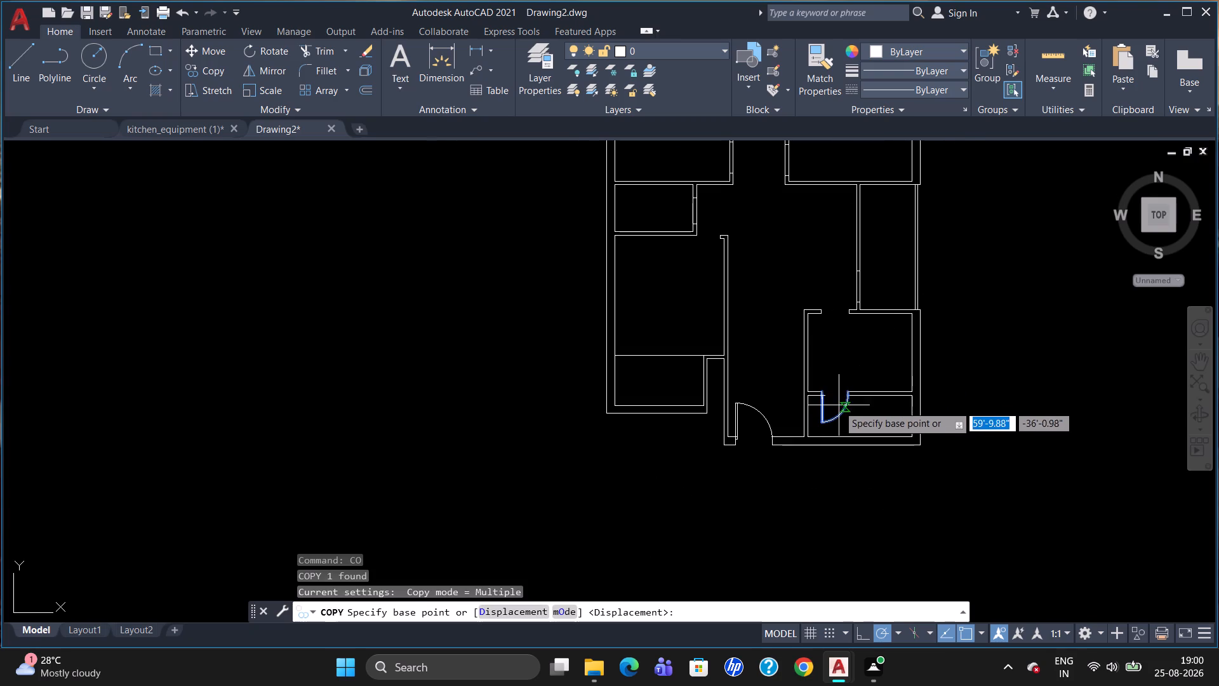
click(818, 391)
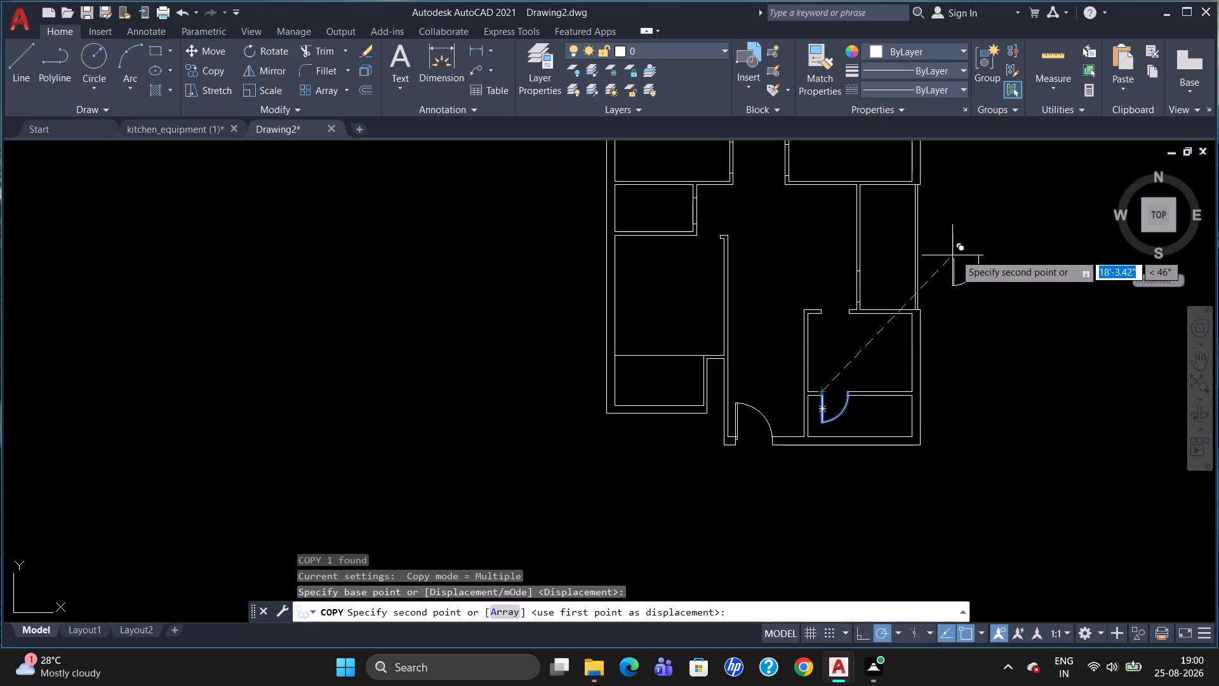
click(969, 243)
key(Escape)
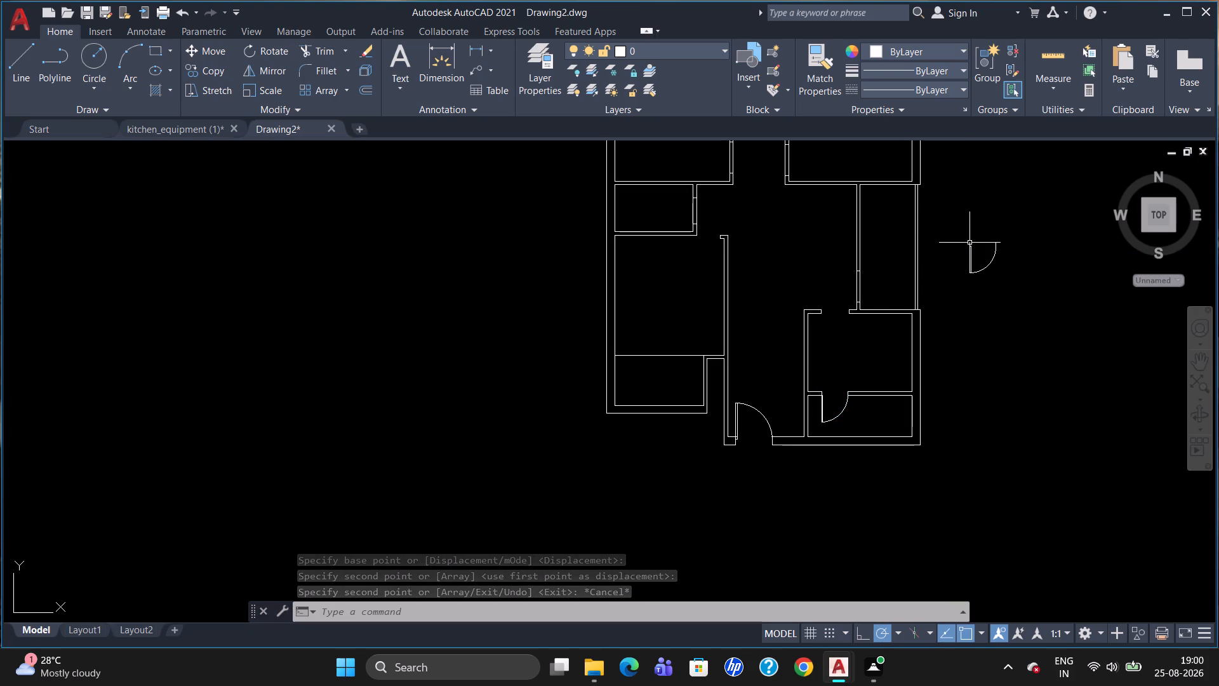
Rotate the new door copy 90 degrees about its upper-left jamb end.
text(RO)
key(Return)
click(969, 246)
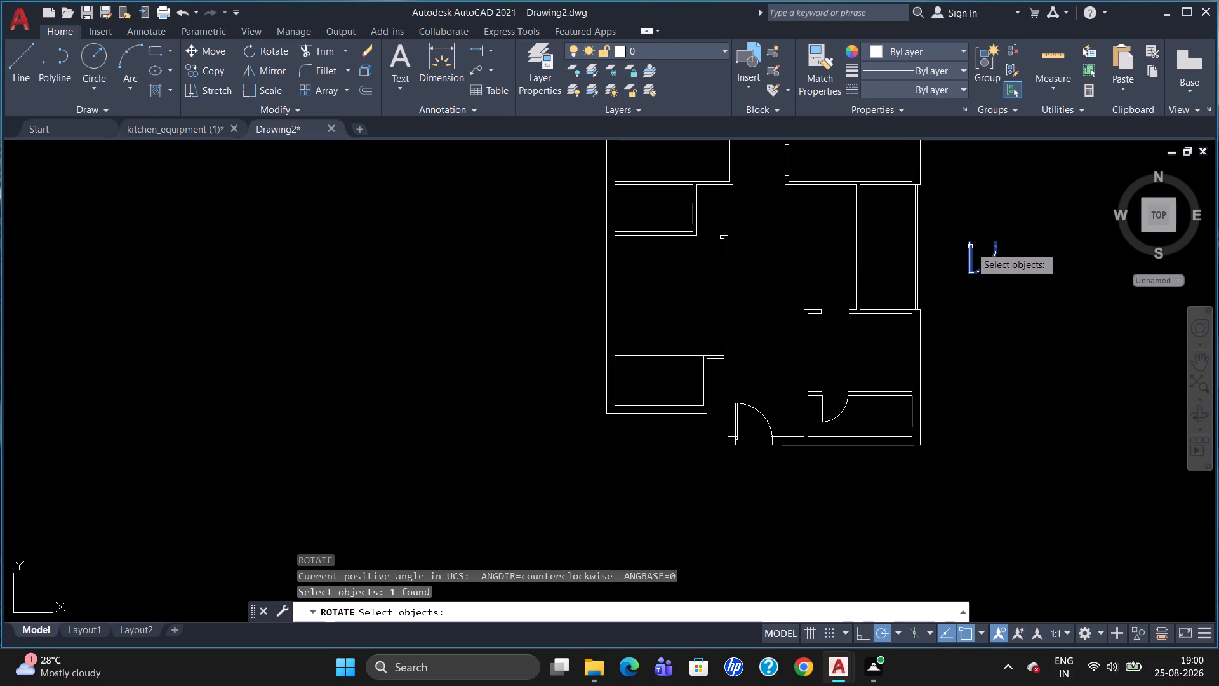
key(Return)
click(970, 246)
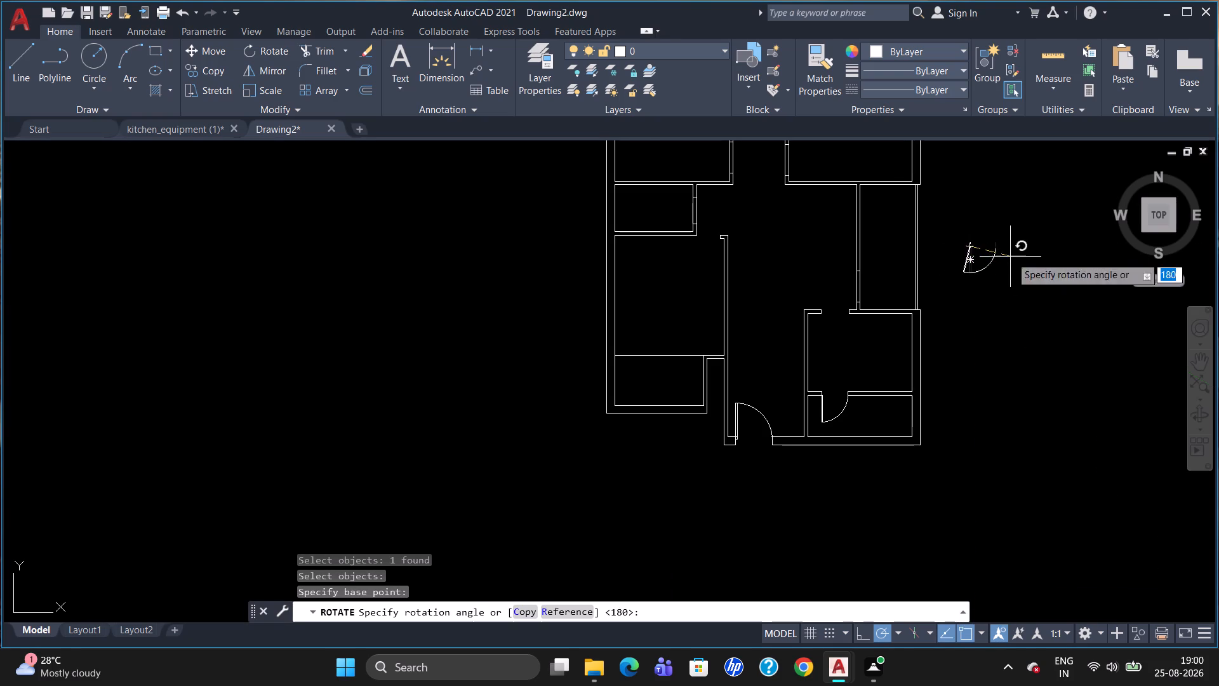
click(968, 205)
Move the rotated door copy by its lower-left jamb end onto the narrow right-side room's left partition, just above the opening's lower mark.
click(976, 248)
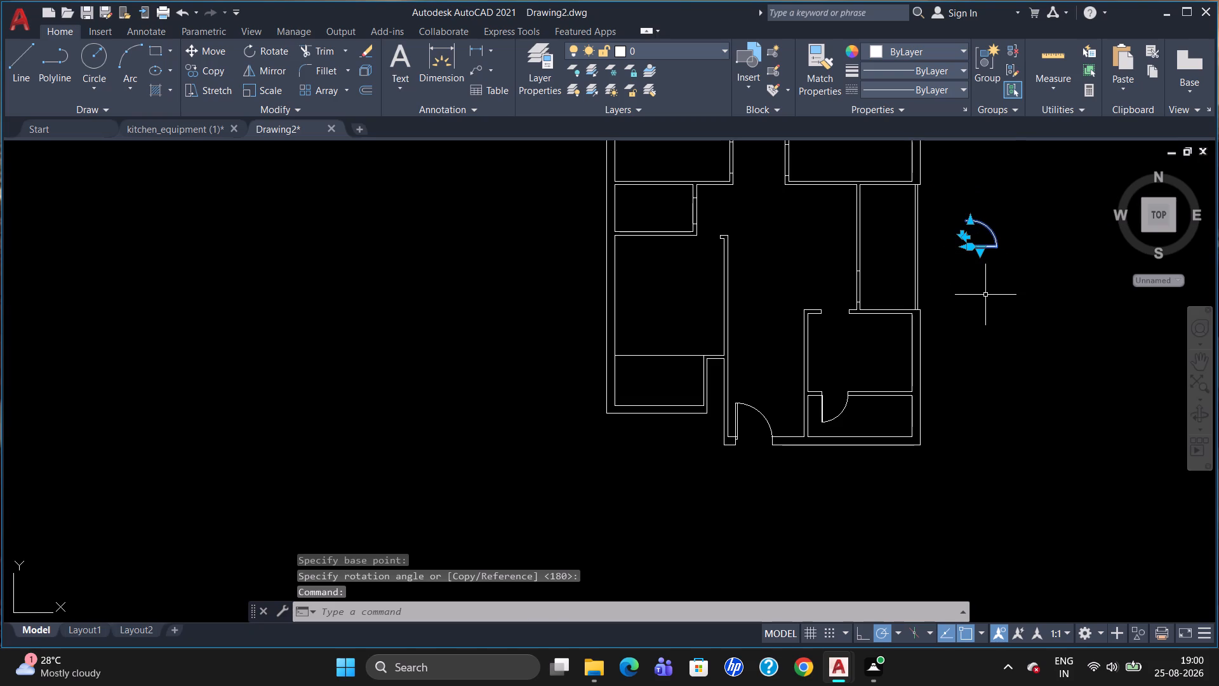
key(m)
key(Return)
scroll(971, 285, up, 2)
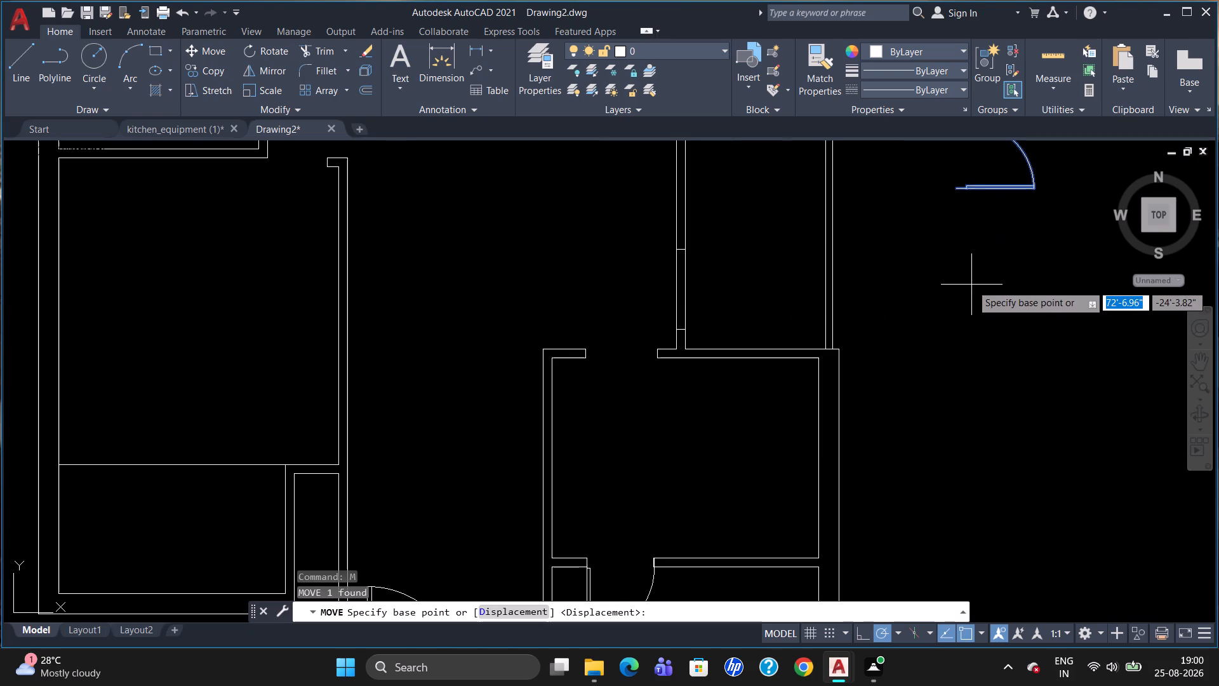
scroll(970, 283, down, 1)
click(961, 225)
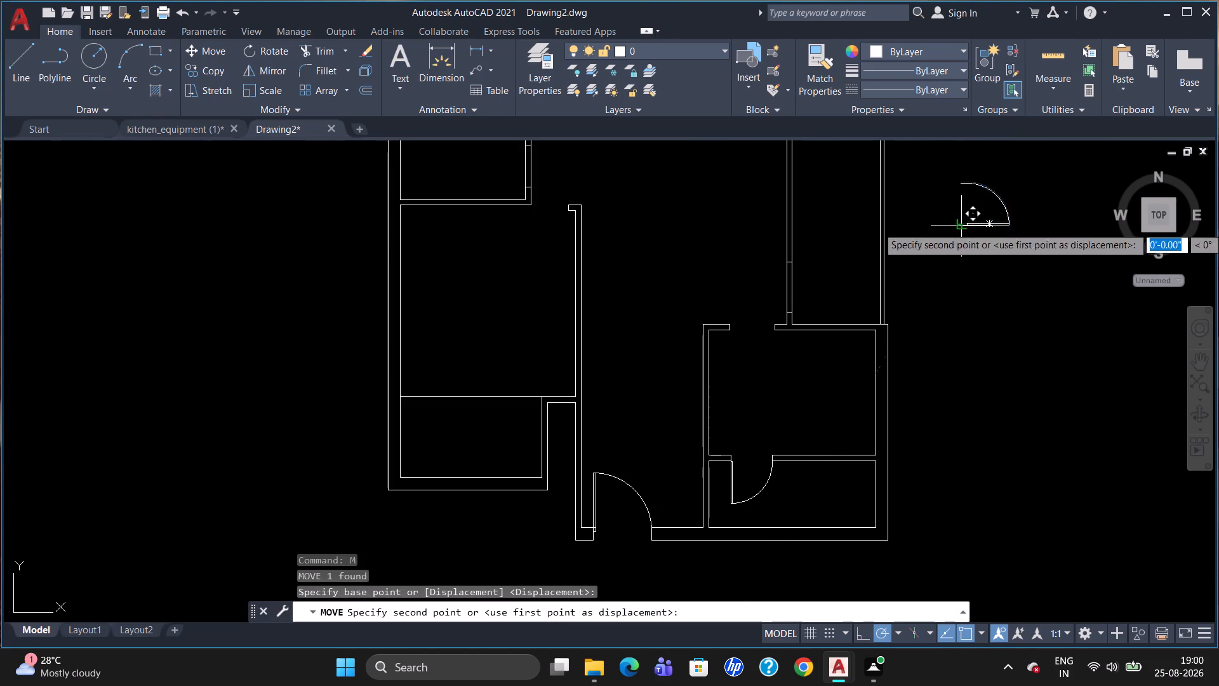
scroll(782, 313, up, 3)
scroll(791, 313, down, 1)
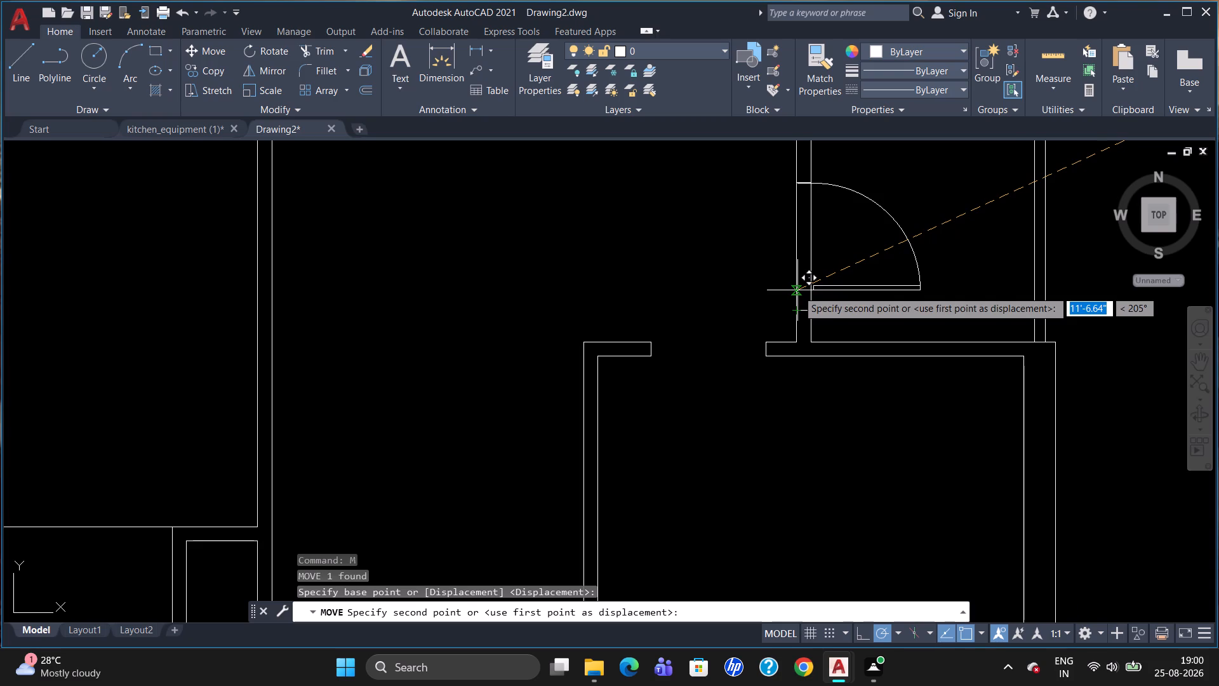
click(798, 290)
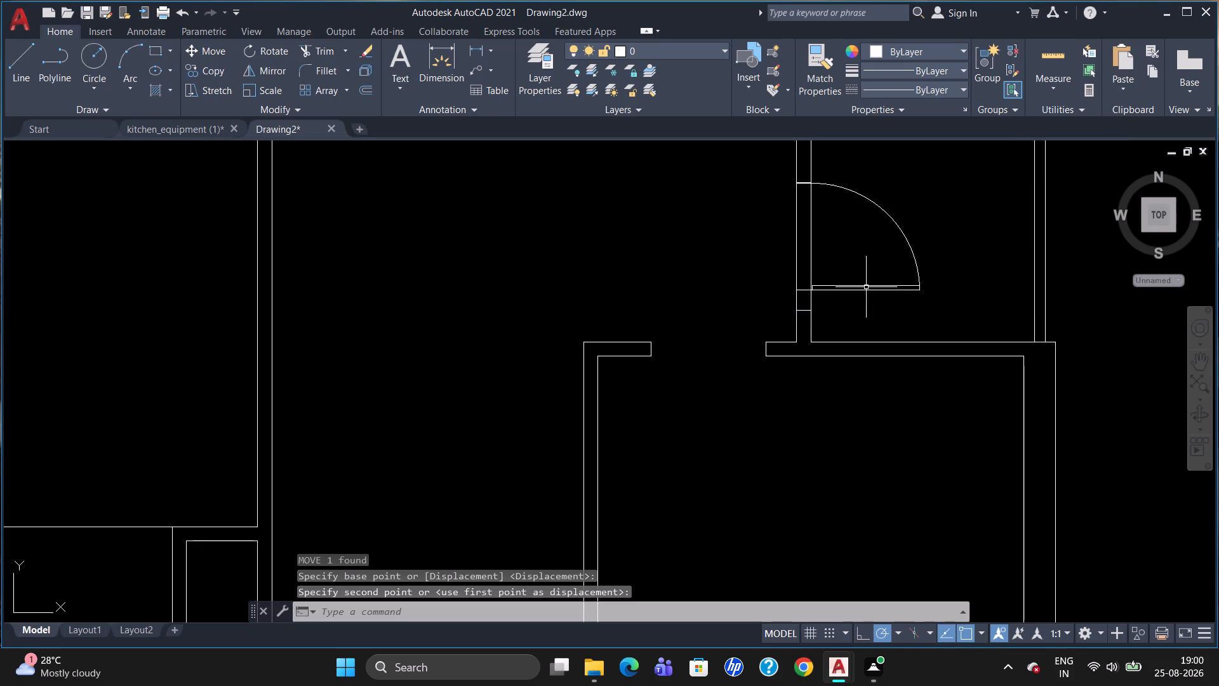
Move the door down about 5.66" along the partition, from its lower-left jamb end to the opening's lower mark.
click(866, 287)
key(m)
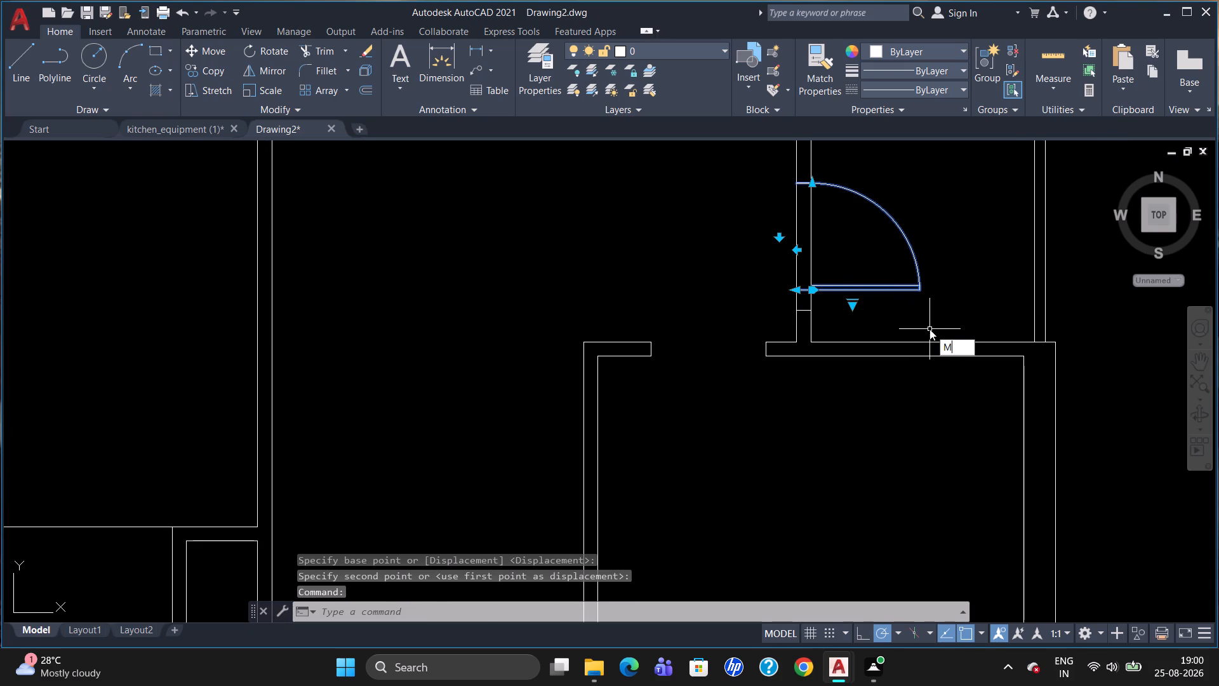
key(Return)
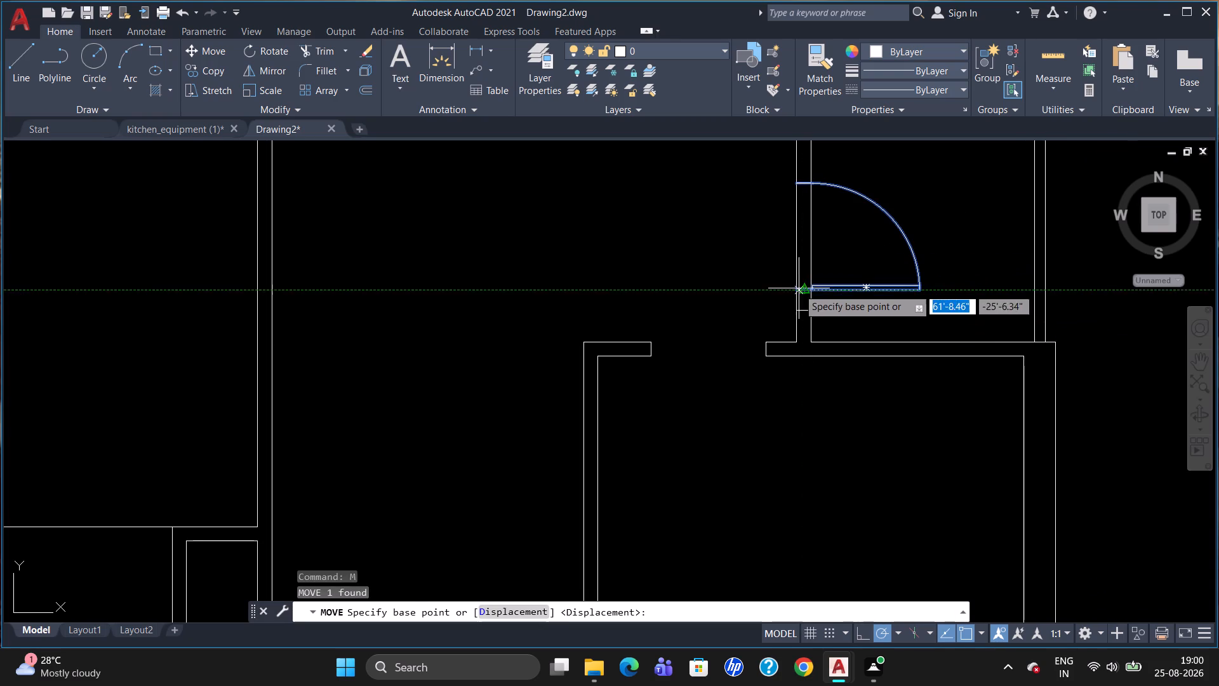
click(795, 291)
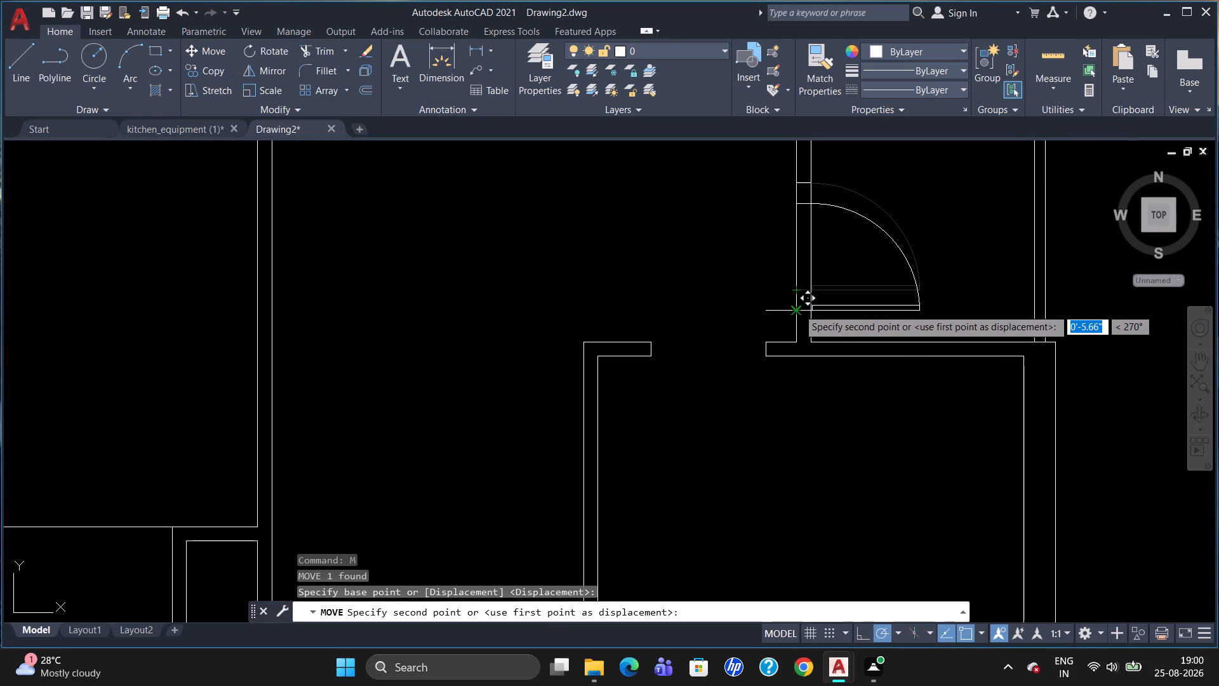
click(798, 309)
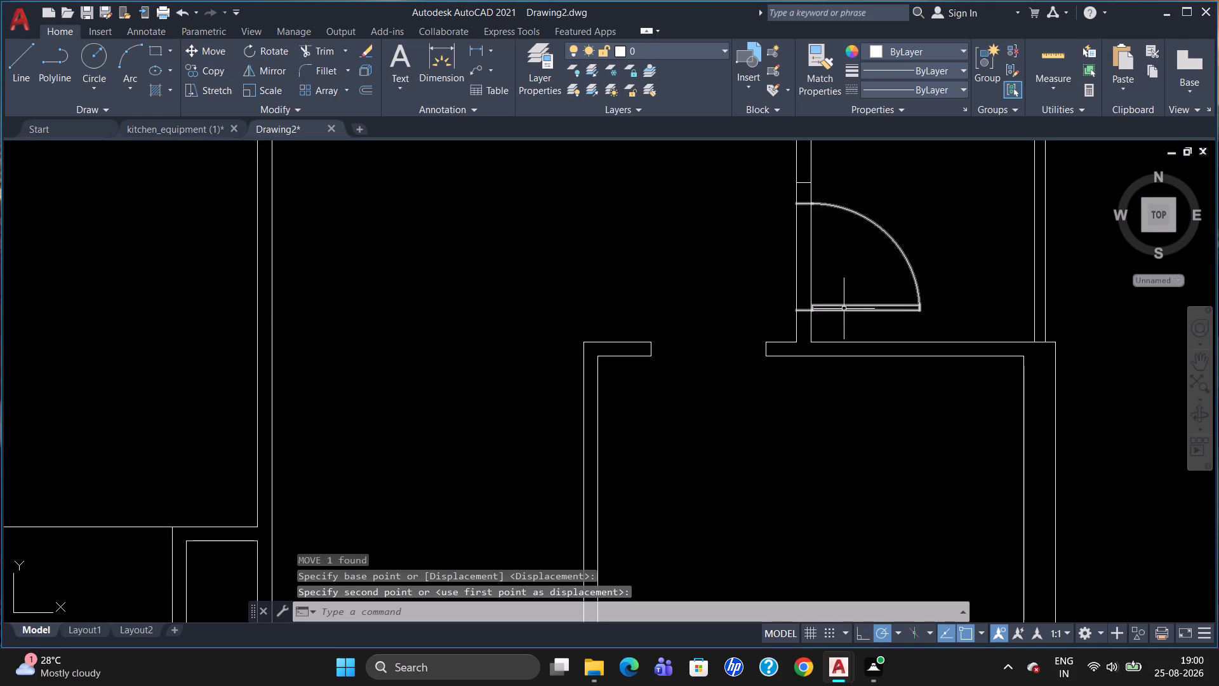
Scale the narrow room's door up from its lower-left jamb end toward the opening's upper mark.
click(844, 308)
text(SC)
key(Return)
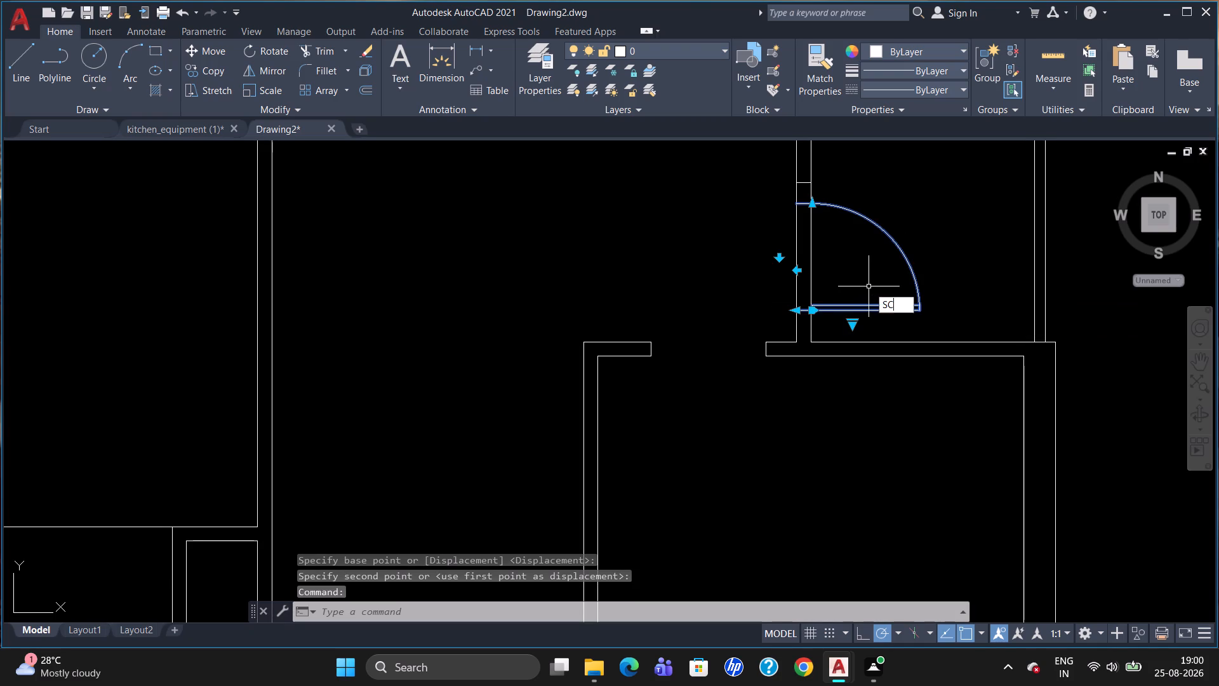
click(796, 311)
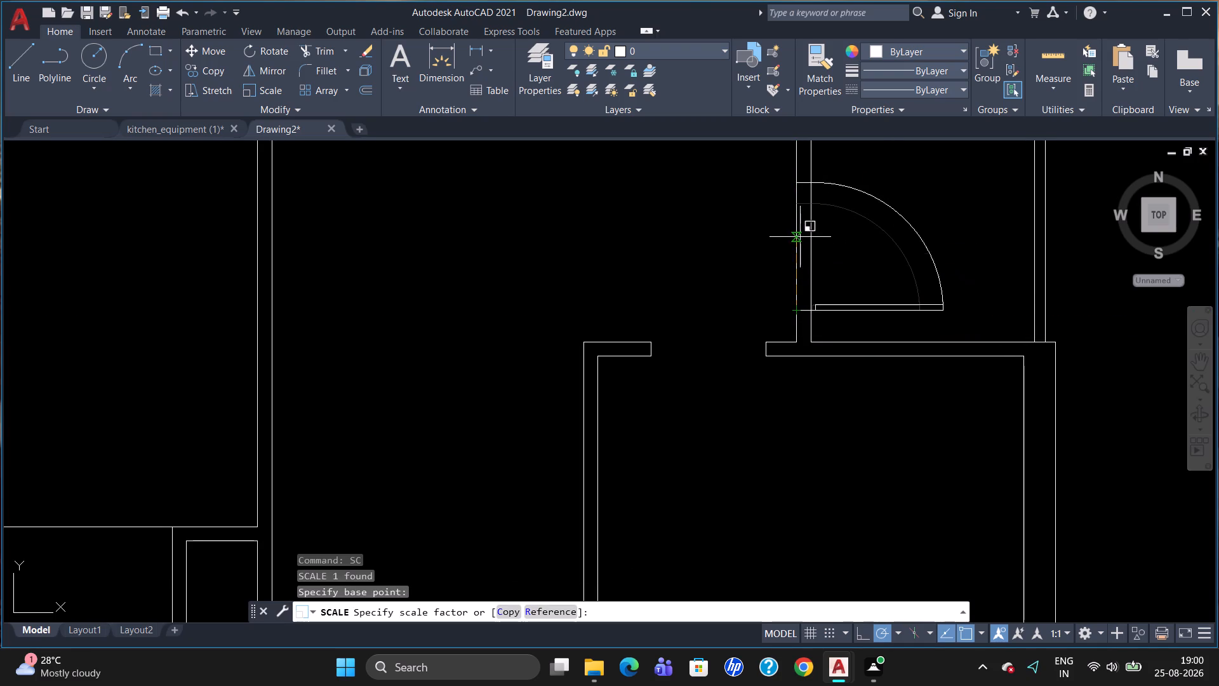
click(801, 239)
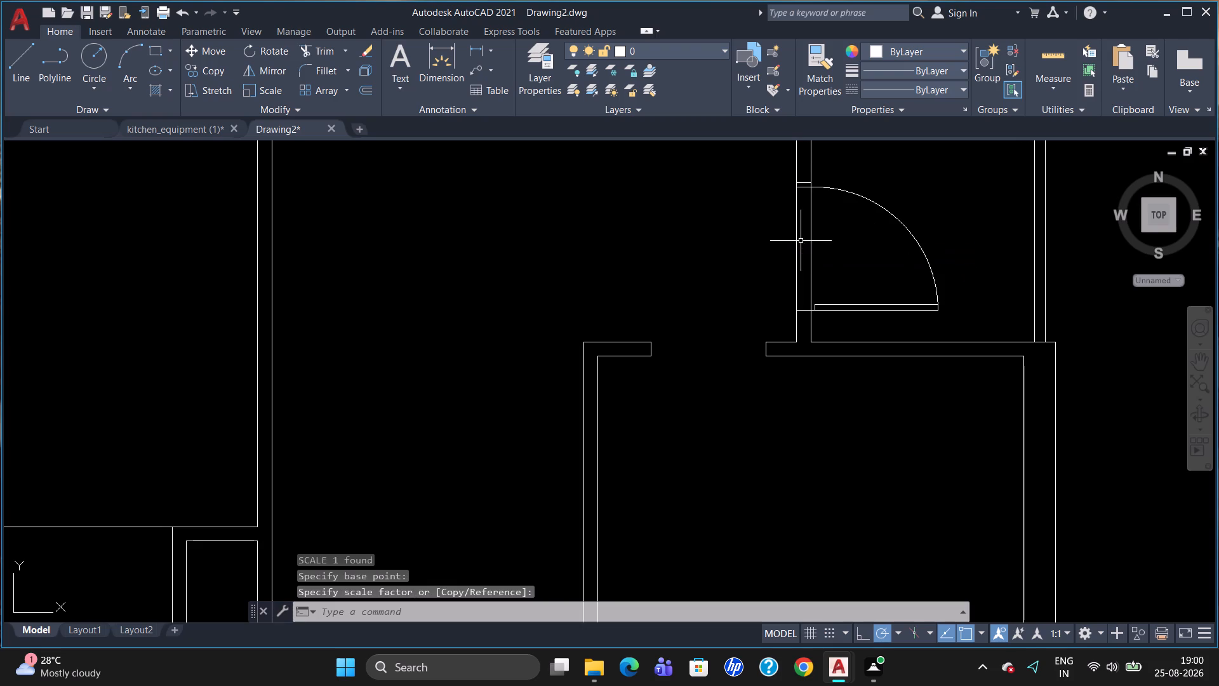
Scale the same door block slightly larger from its lower-left jamb end to match the opening's upper mark.
scroll(842, 239, down, 2)
scroll(862, 184, up, 2)
scroll(862, 184, down, 4)
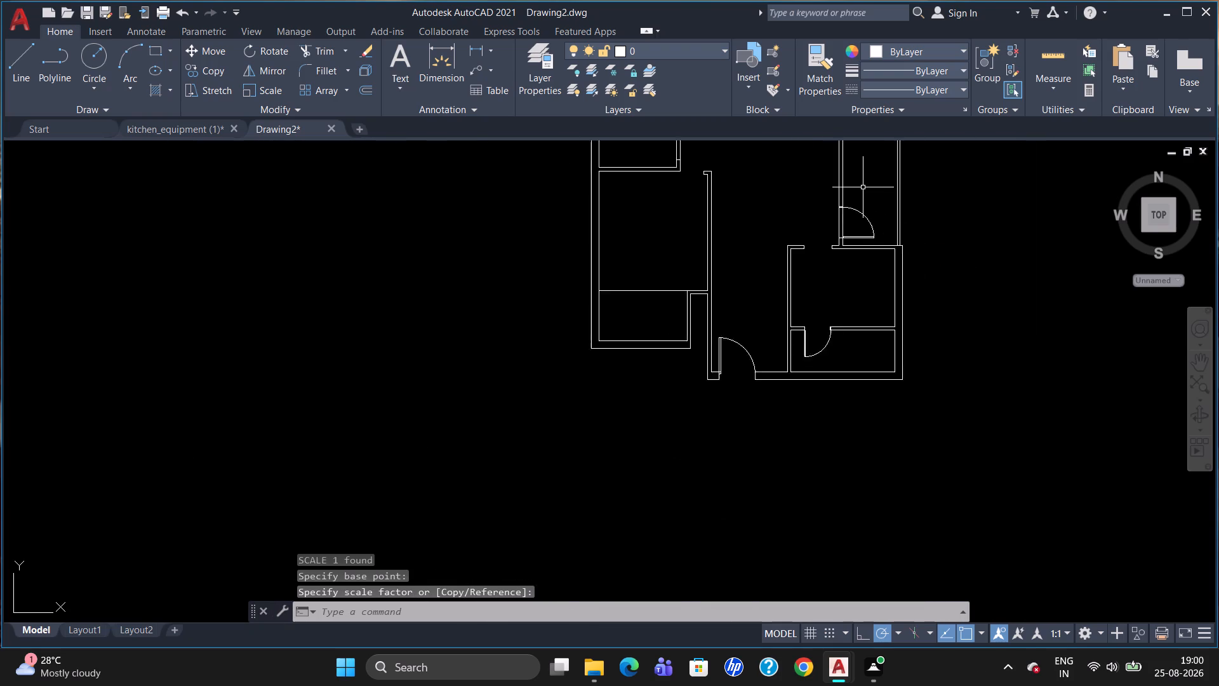
scroll(869, 165, up, 3)
scroll(870, 168, down, 4)
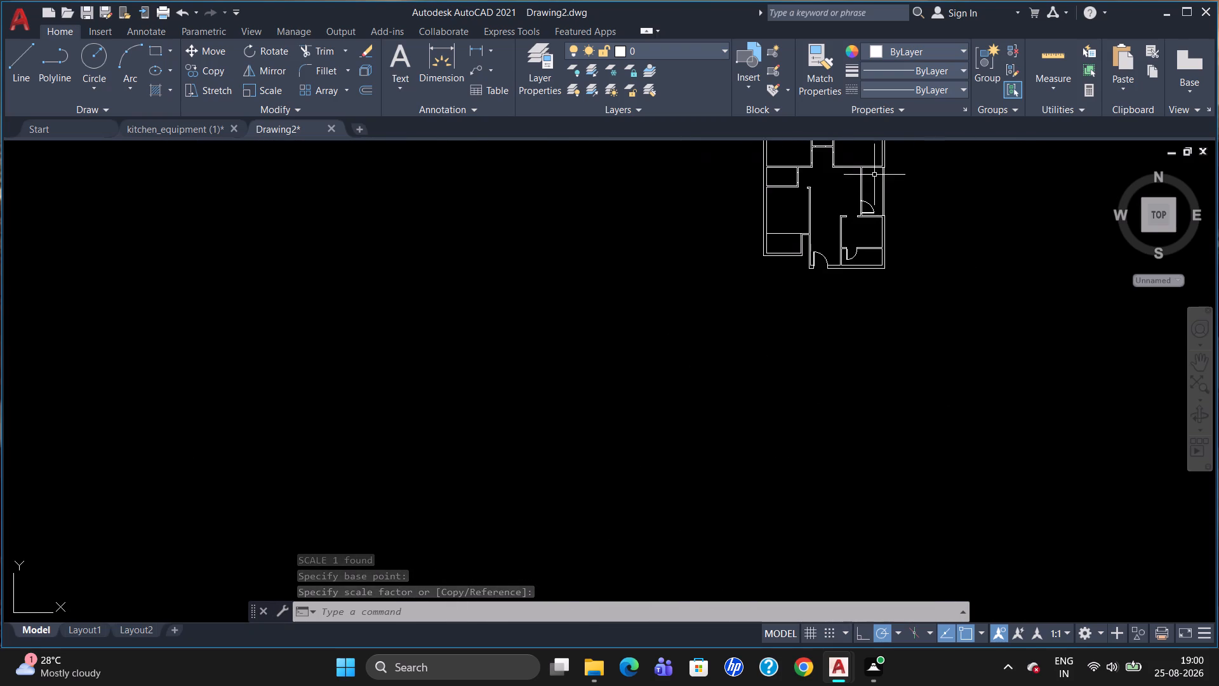
scroll(874, 175, up, 4)
scroll(878, 198, down, 1)
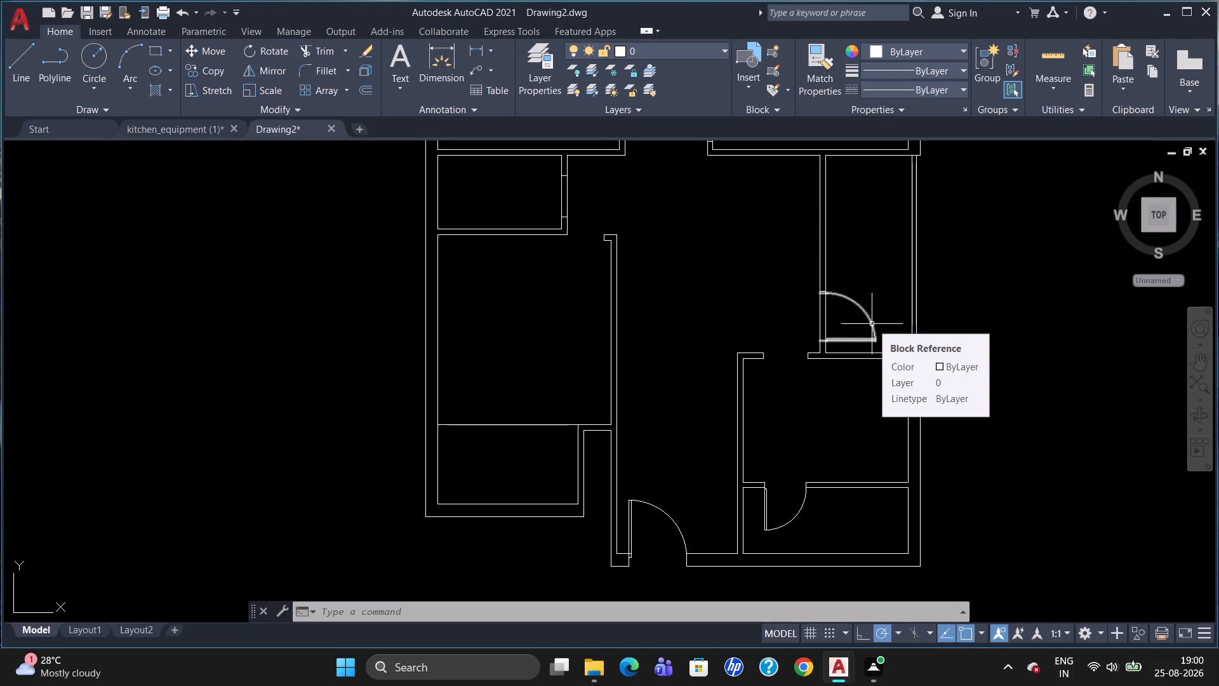
scroll(841, 289, up, 1)
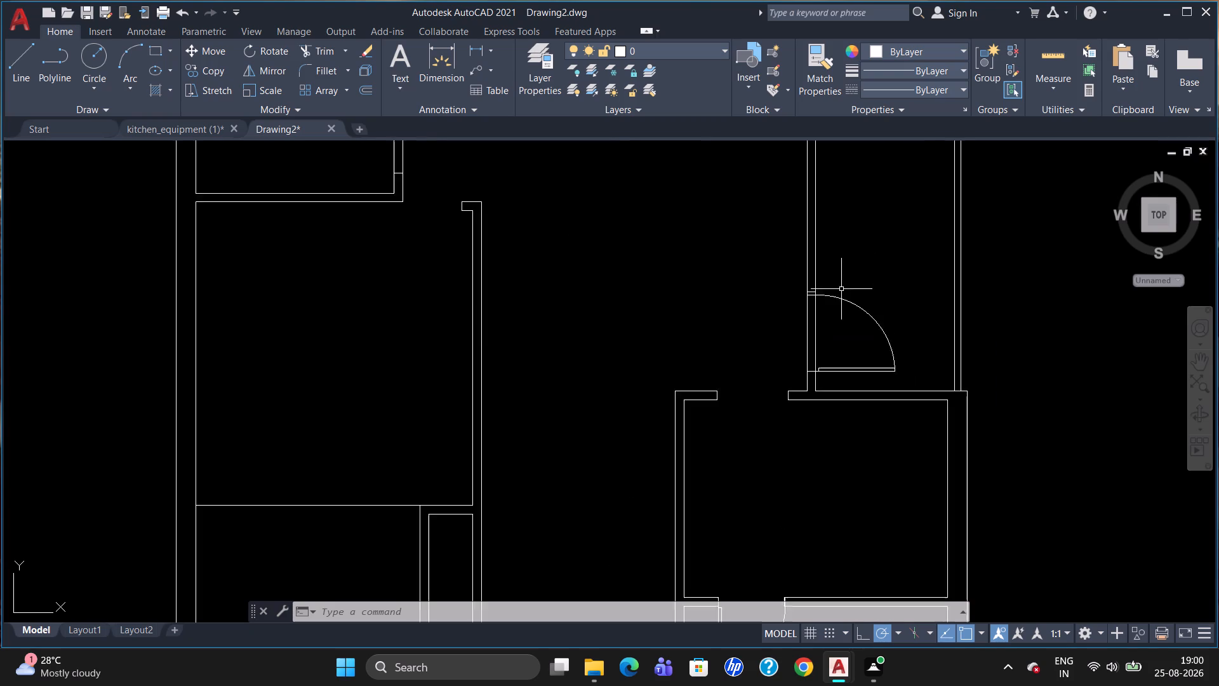
scroll(841, 289, up, 1)
text(SC)
key(Return)
click(860, 420)
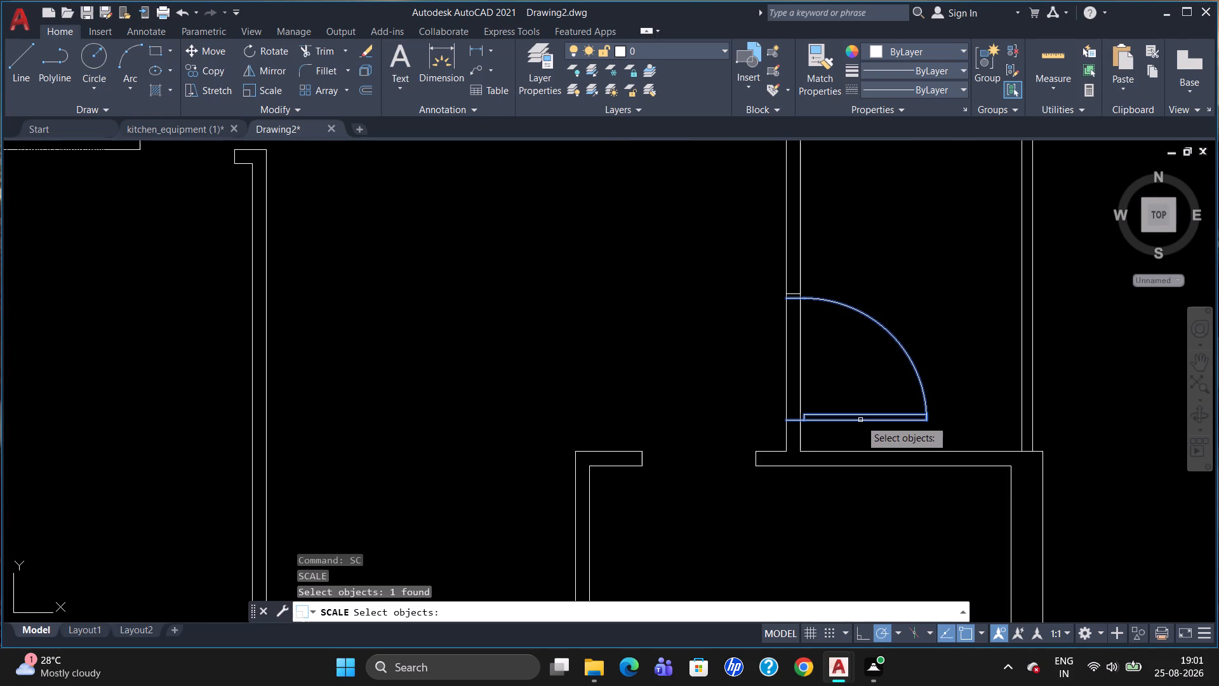
key(Return)
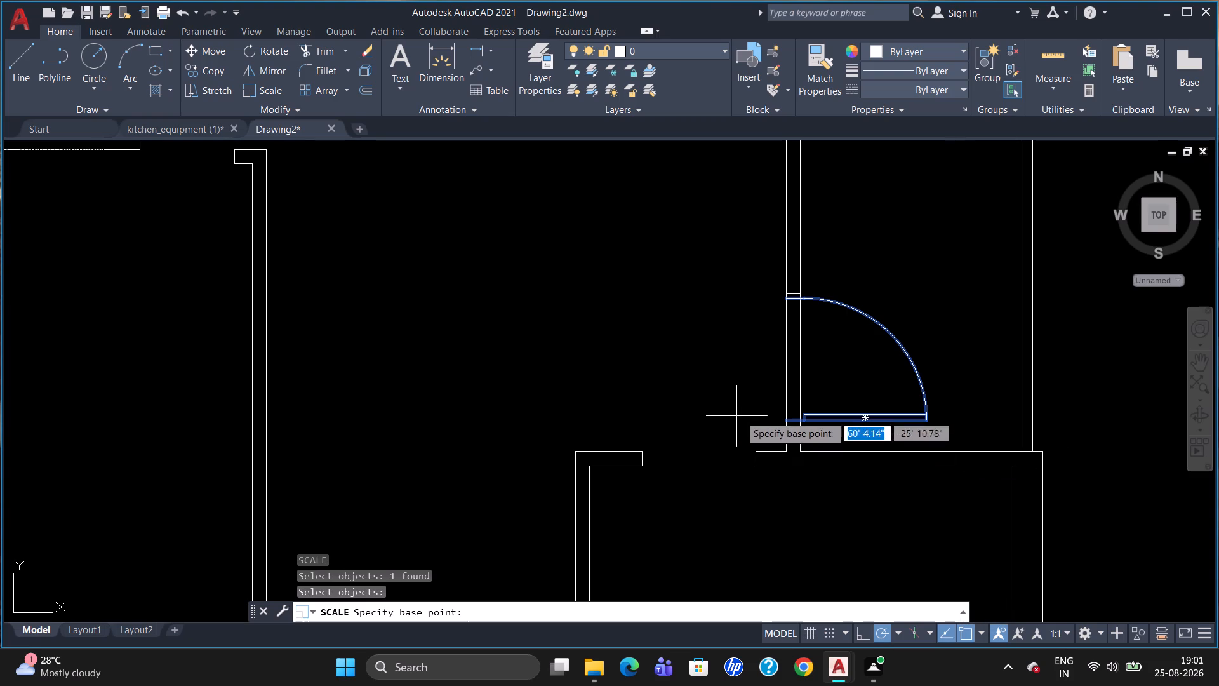
click(782, 418)
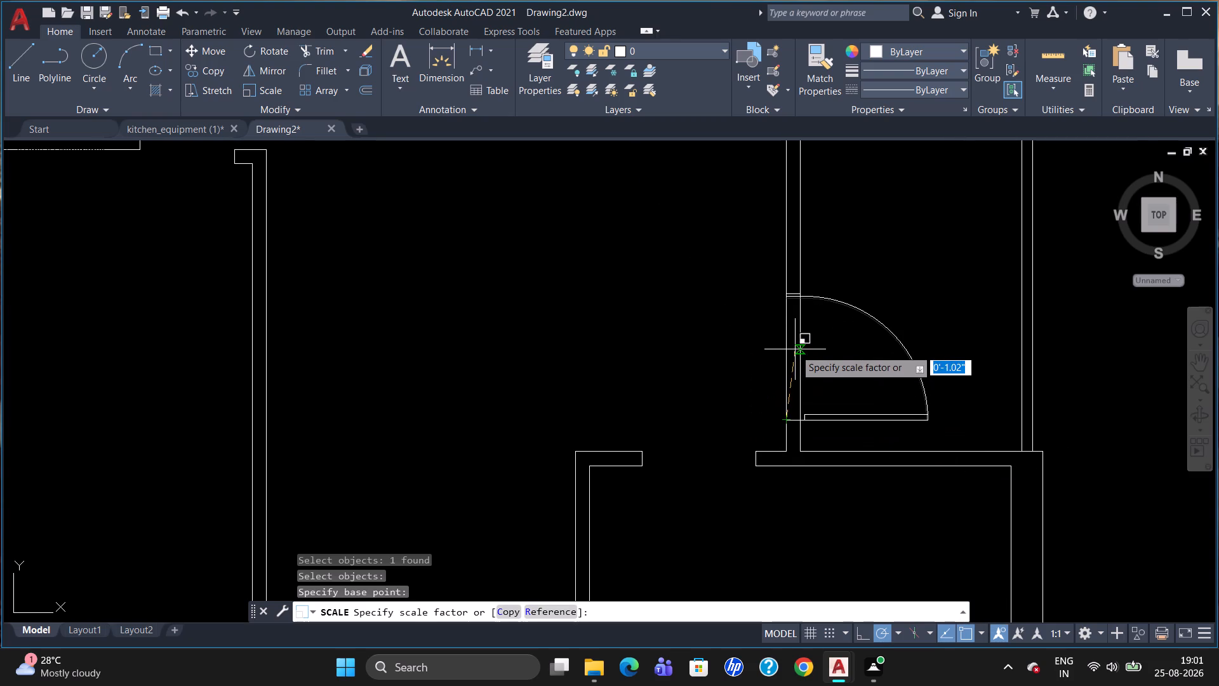
click(795, 348)
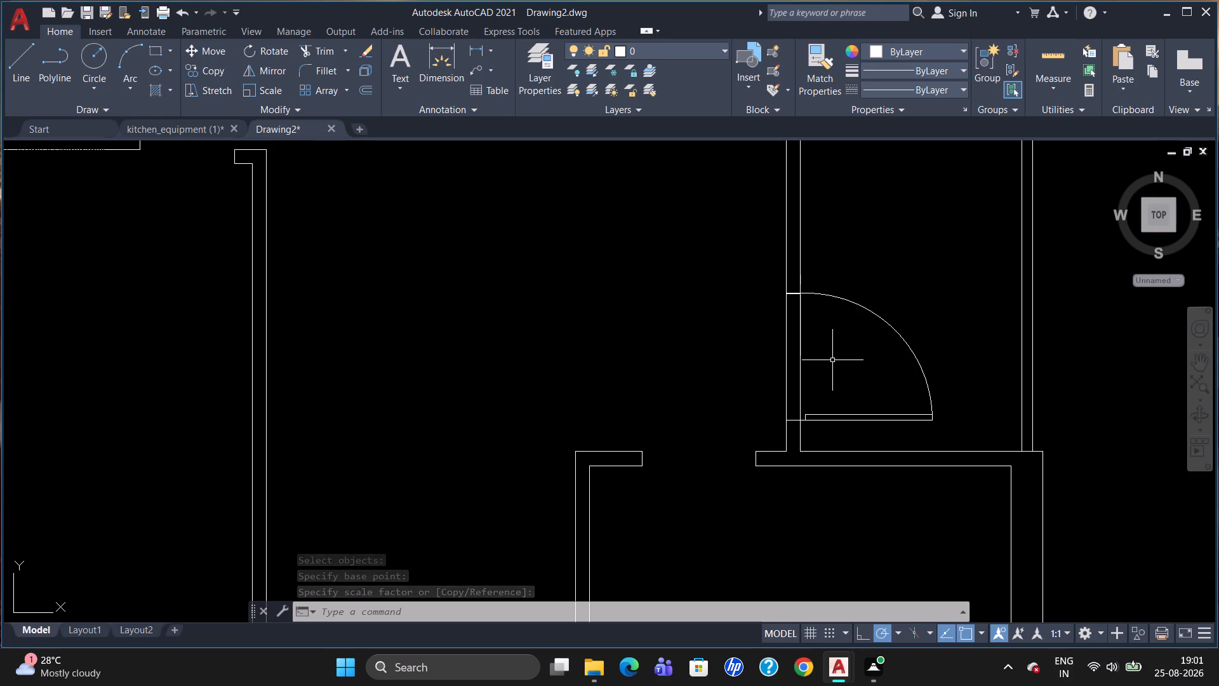
key(Escape)
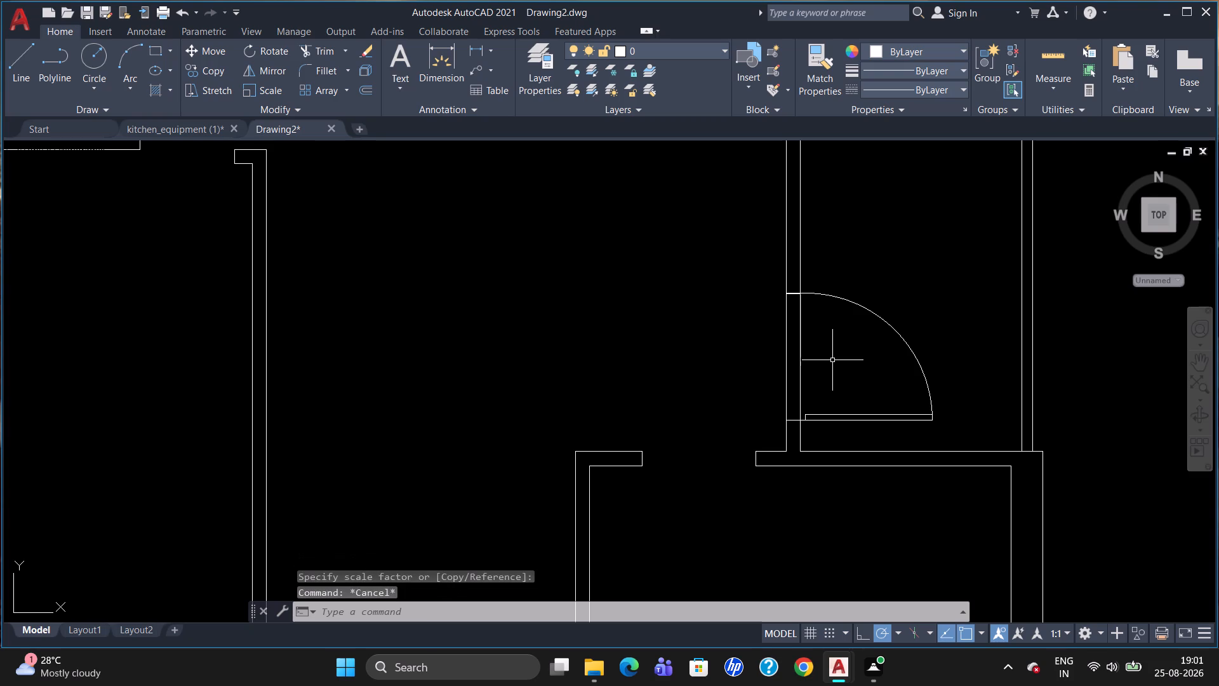
Trim both partition lines between the jambs of the narrow right-side room's door.
text(TR)
key(Return)
key(Return)
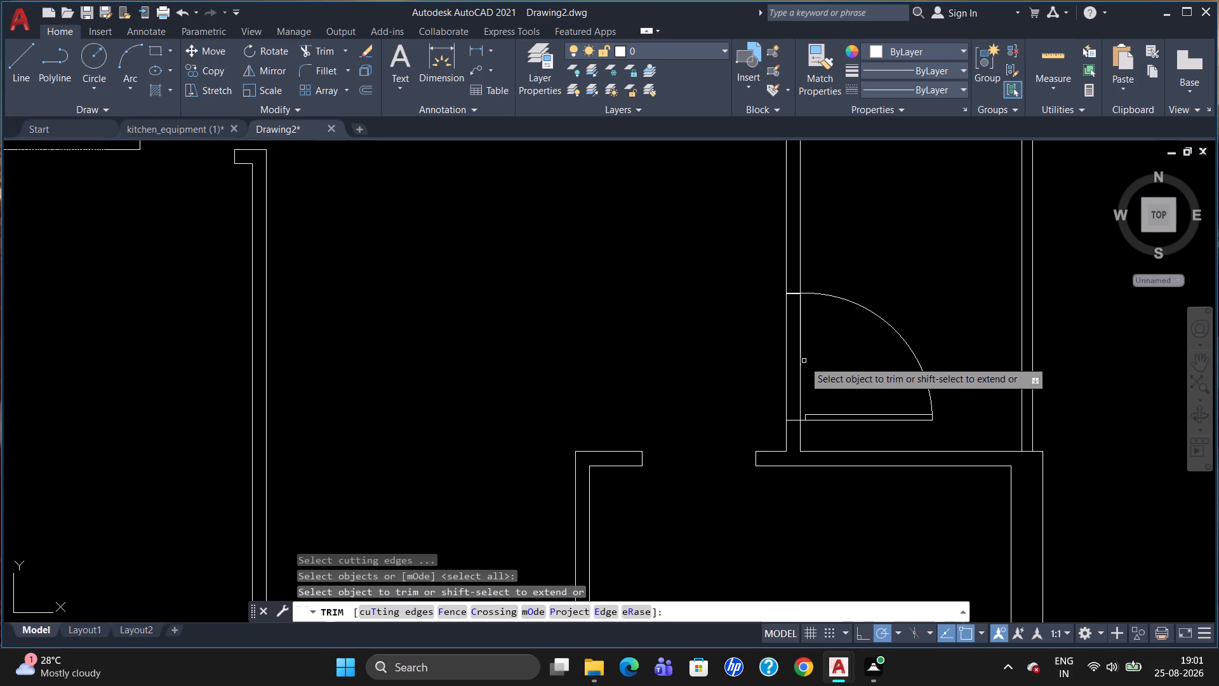
click(801, 363)
click(787, 372)
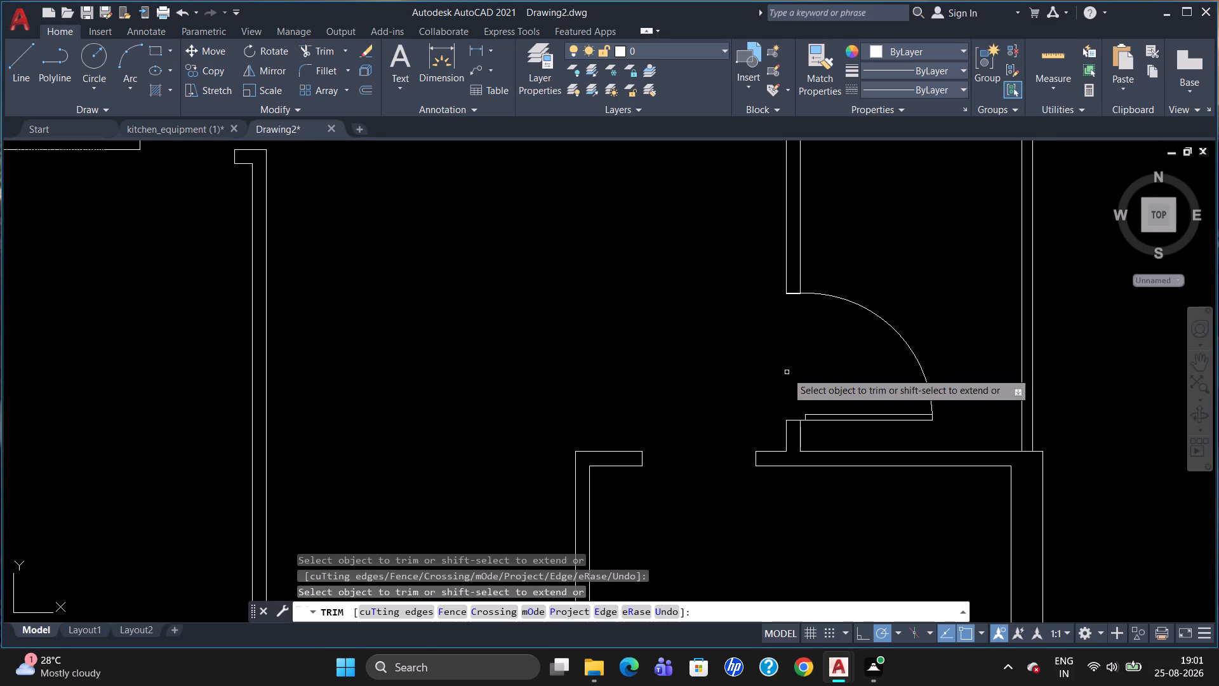
scroll(795, 361, down, 2)
key(Escape)
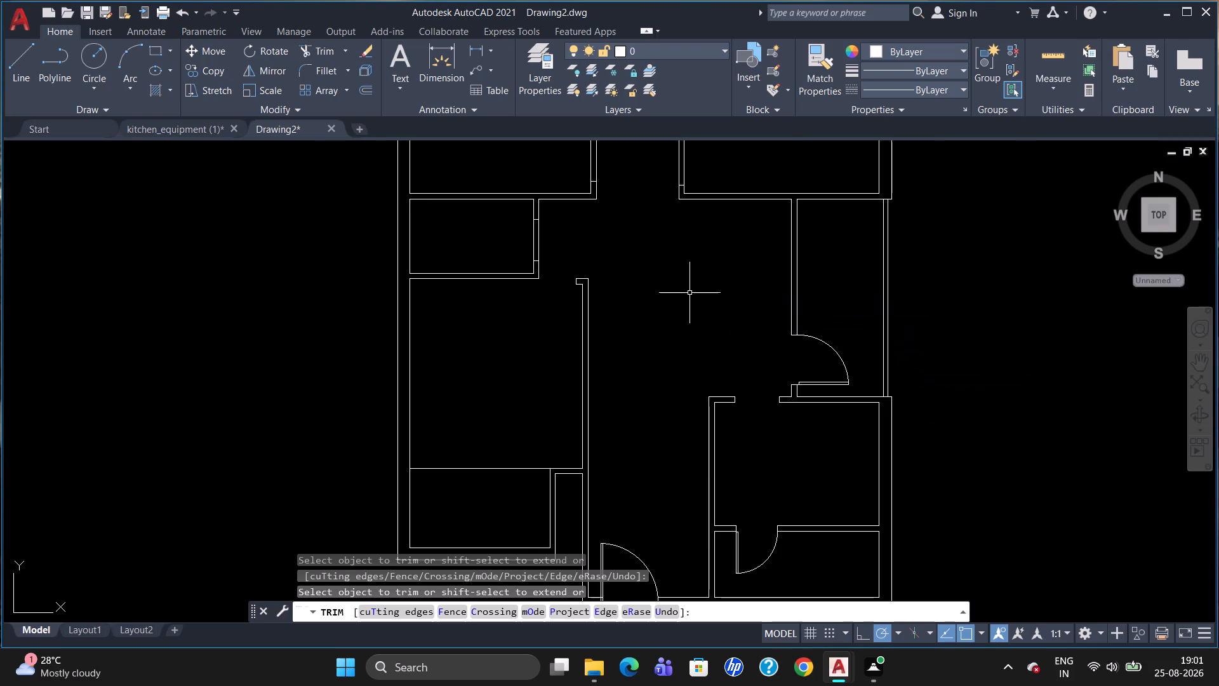
Copy the narrow room's fitted door from its lower-left jamb to the lower opening mark in the upper-right room's left partition.
scroll(684, 286, down, 1)
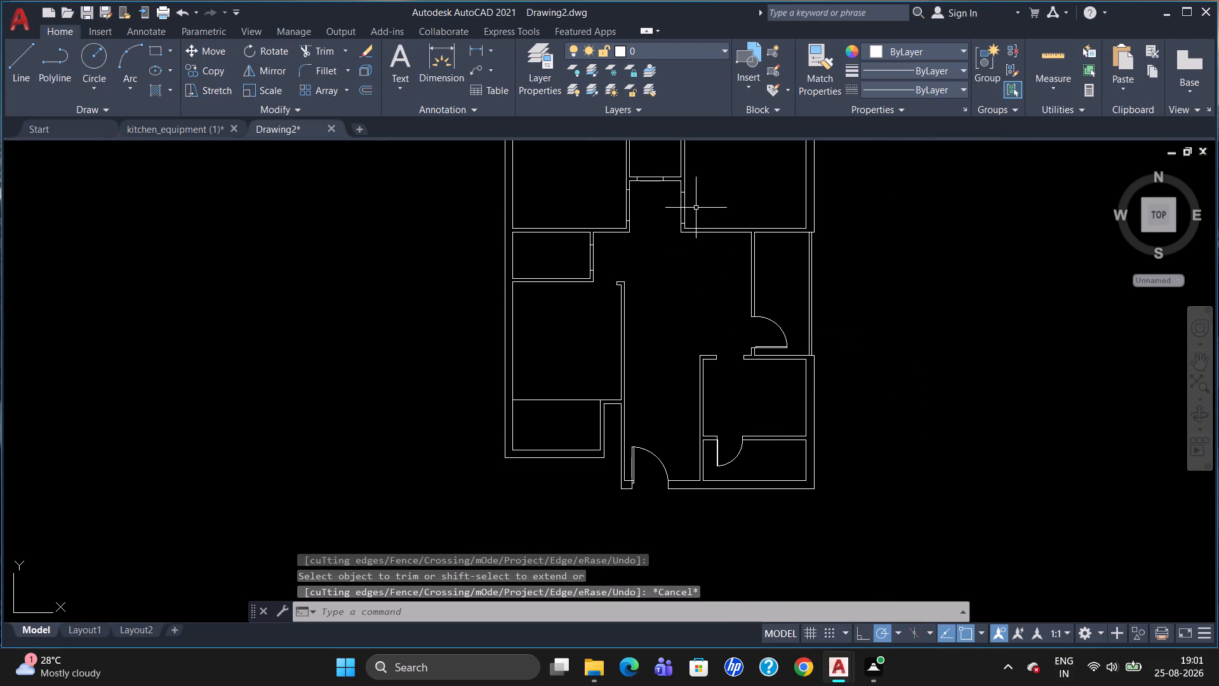
scroll(696, 203, up, 1)
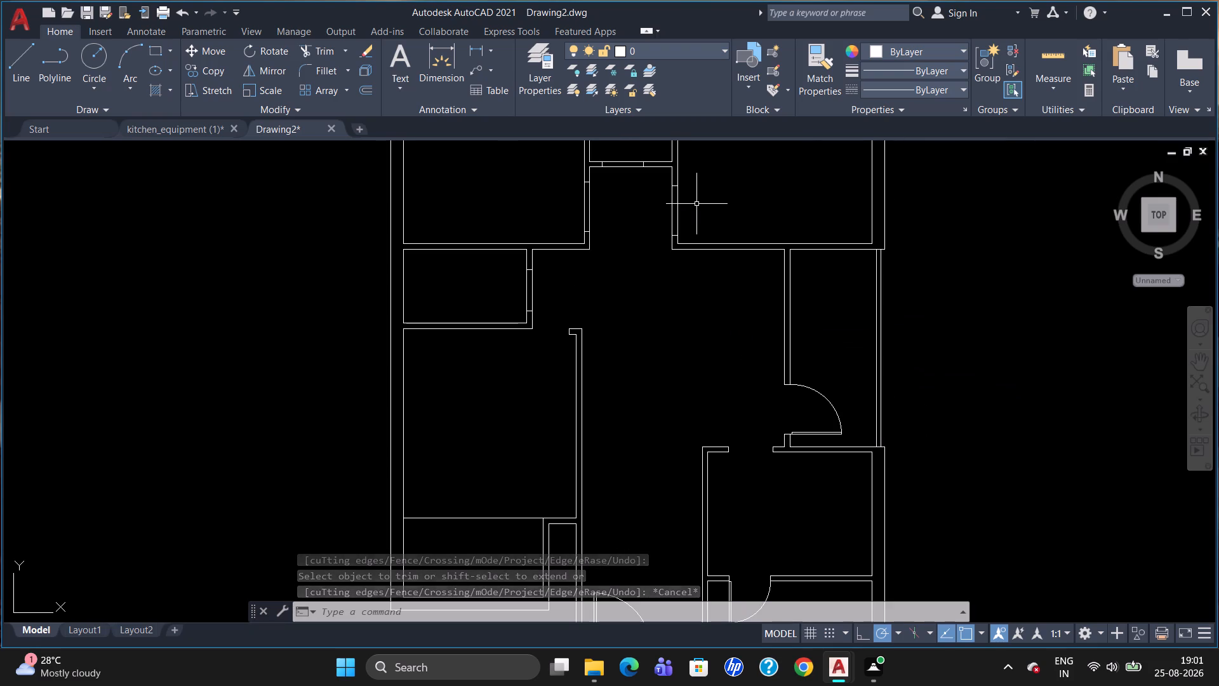
scroll(819, 349, down, 1)
click(816, 403)
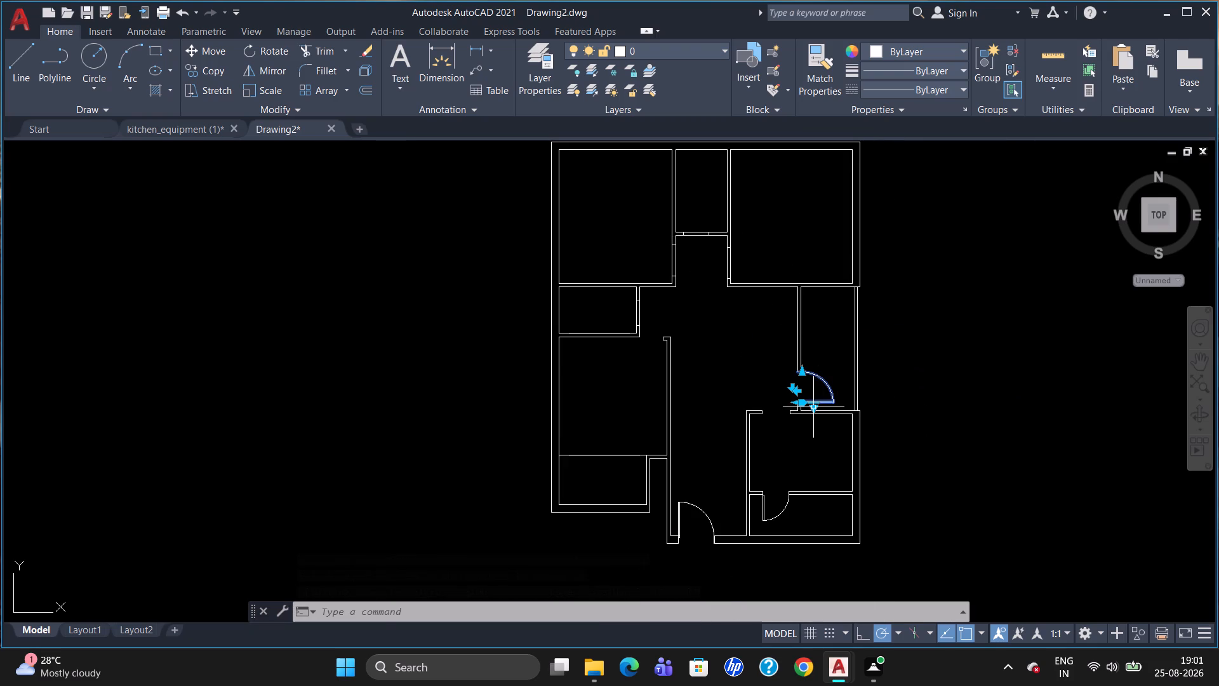
text(CO)
key(Return)
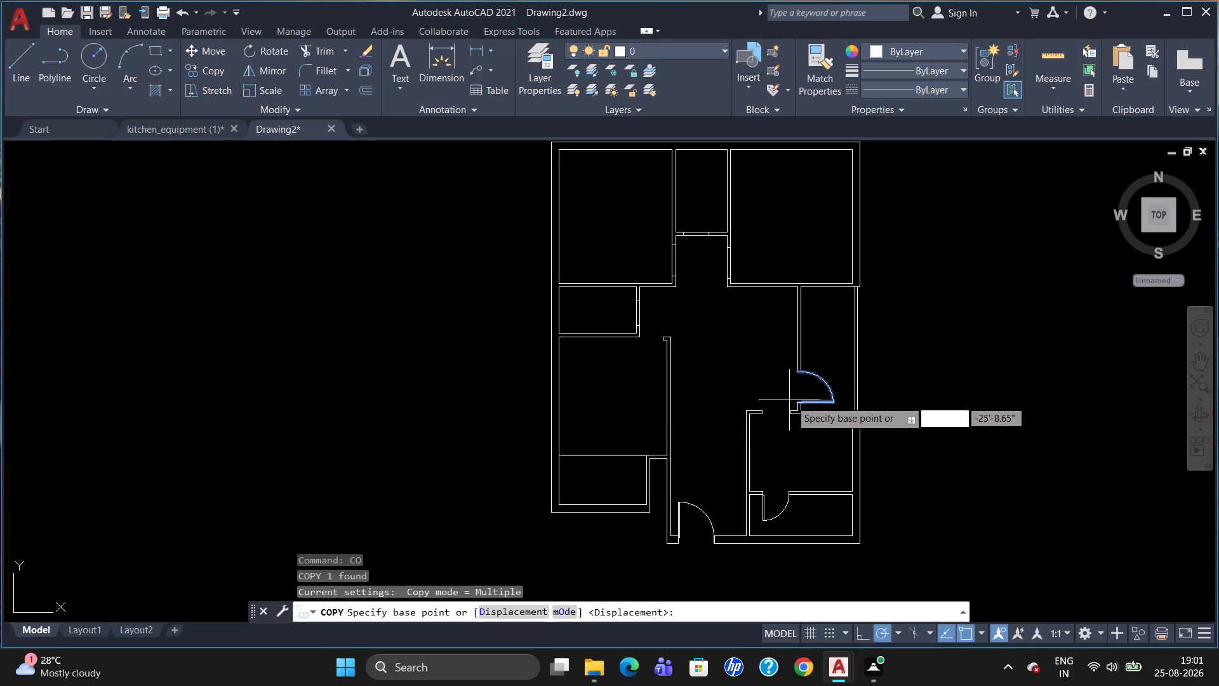
click(796, 398)
scroll(713, 255, up, 4)
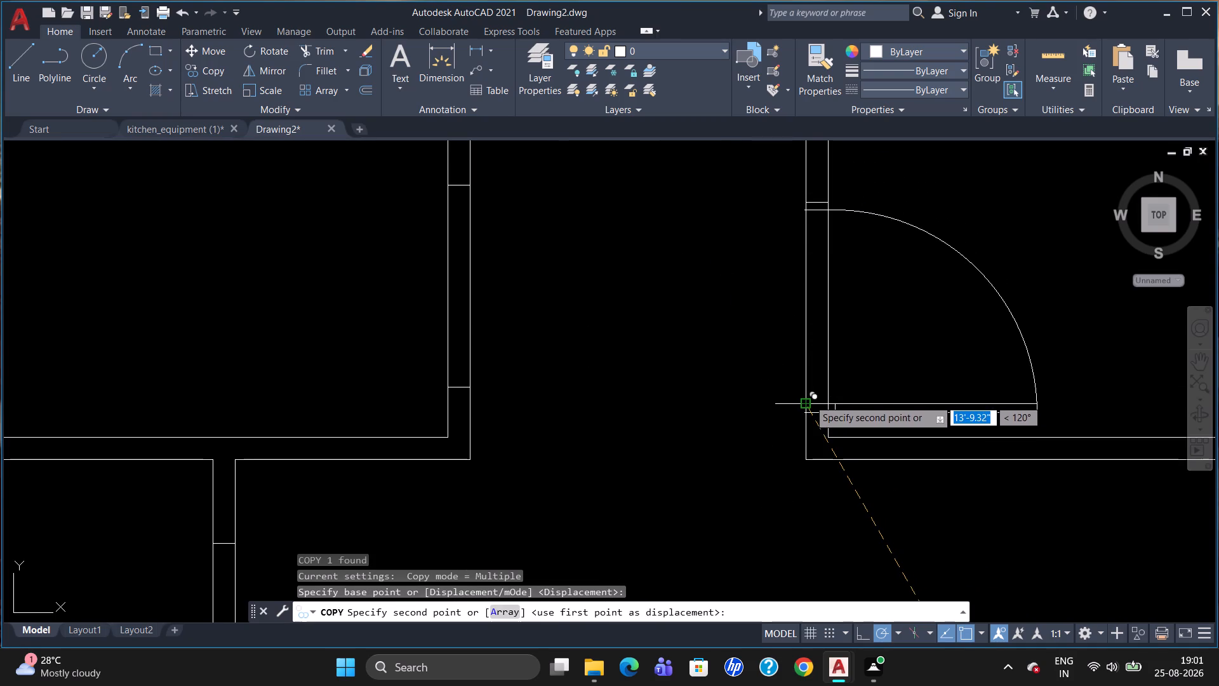
scroll(811, 393, up, 1)
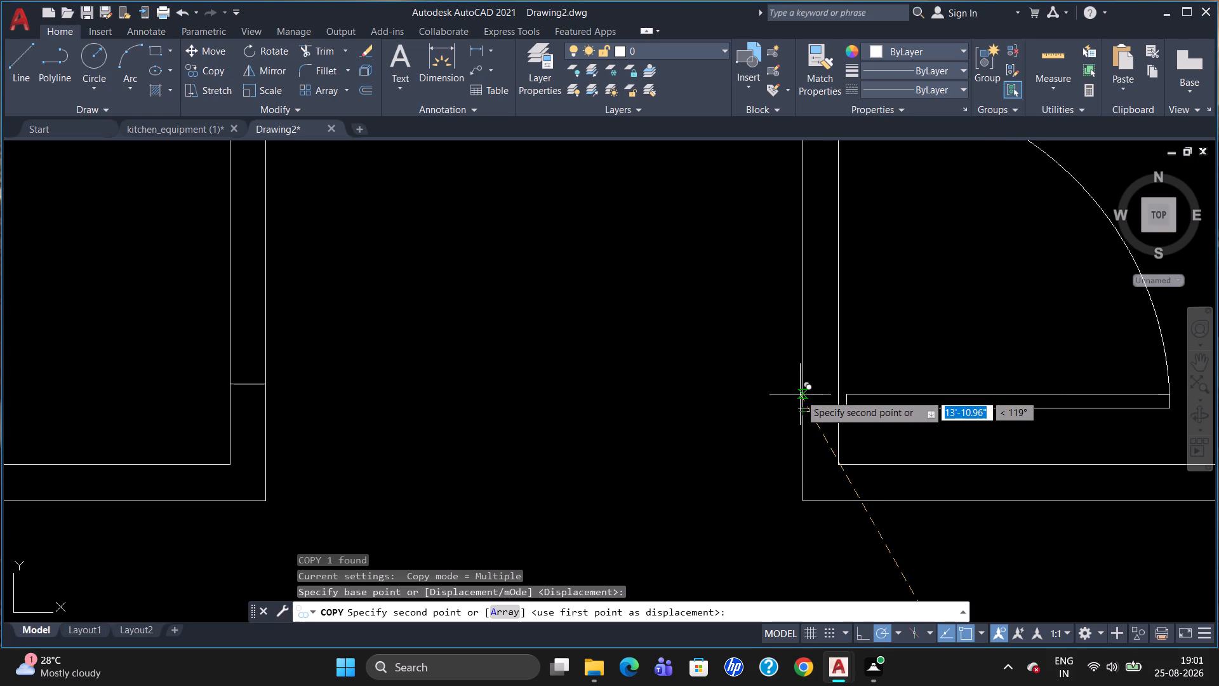
click(803, 396)
scroll(869, 372, down, 1)
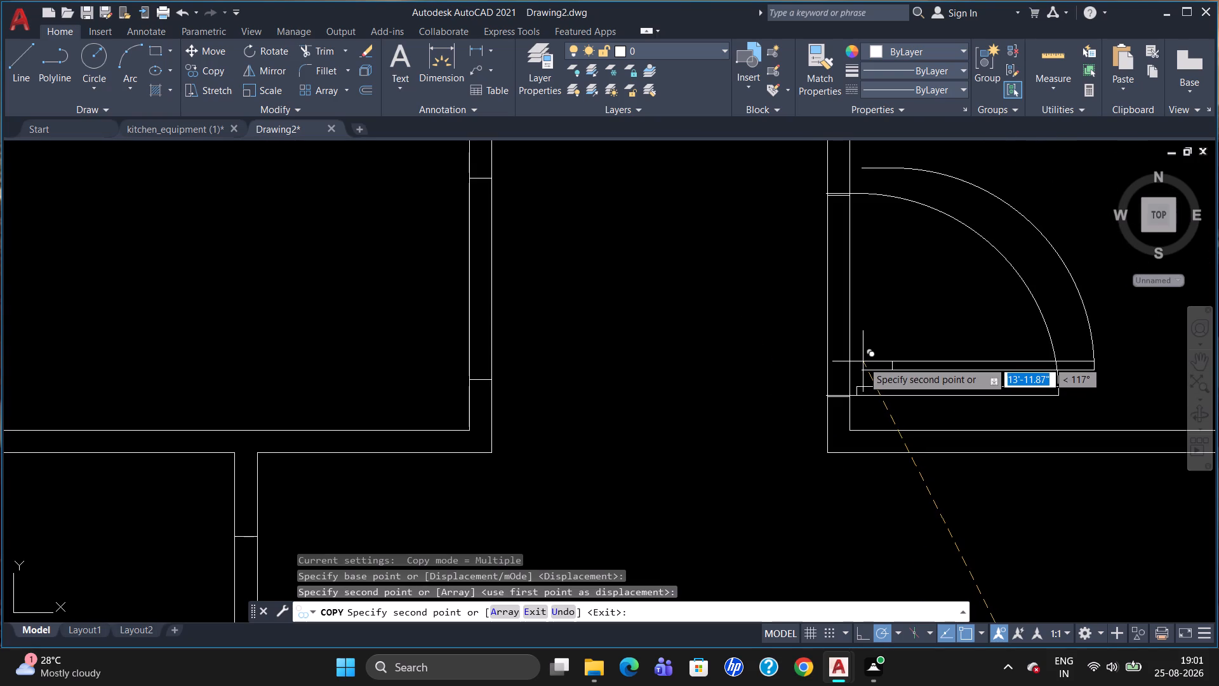
key(Escape)
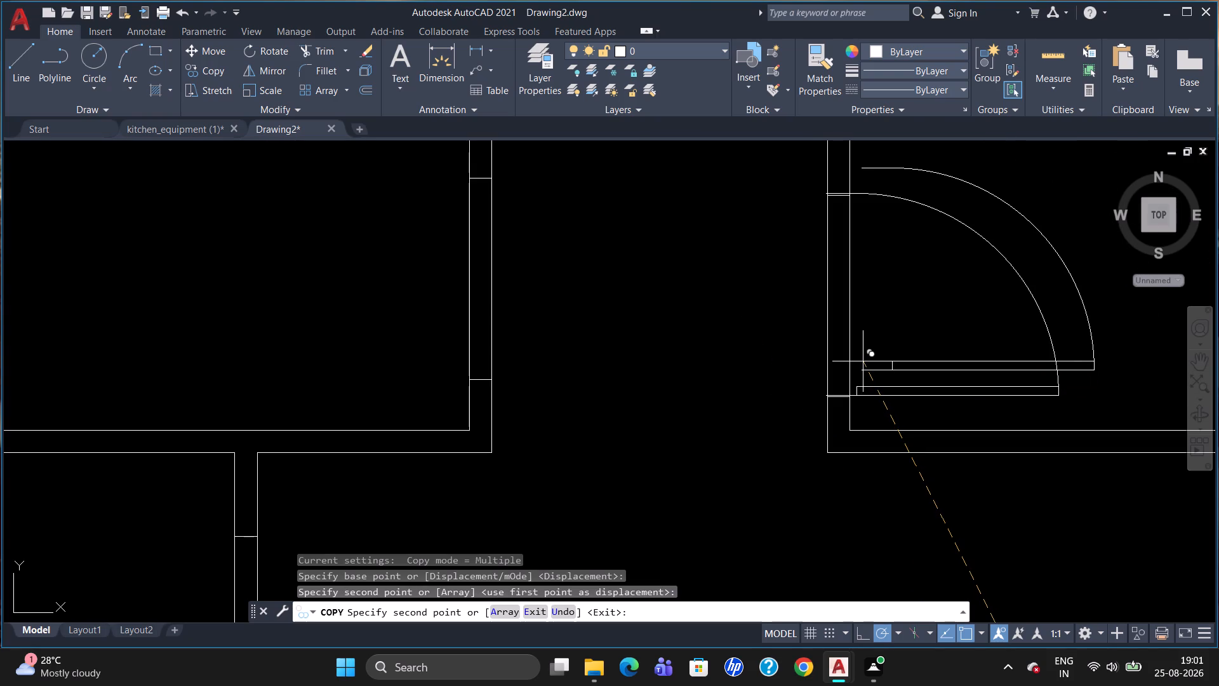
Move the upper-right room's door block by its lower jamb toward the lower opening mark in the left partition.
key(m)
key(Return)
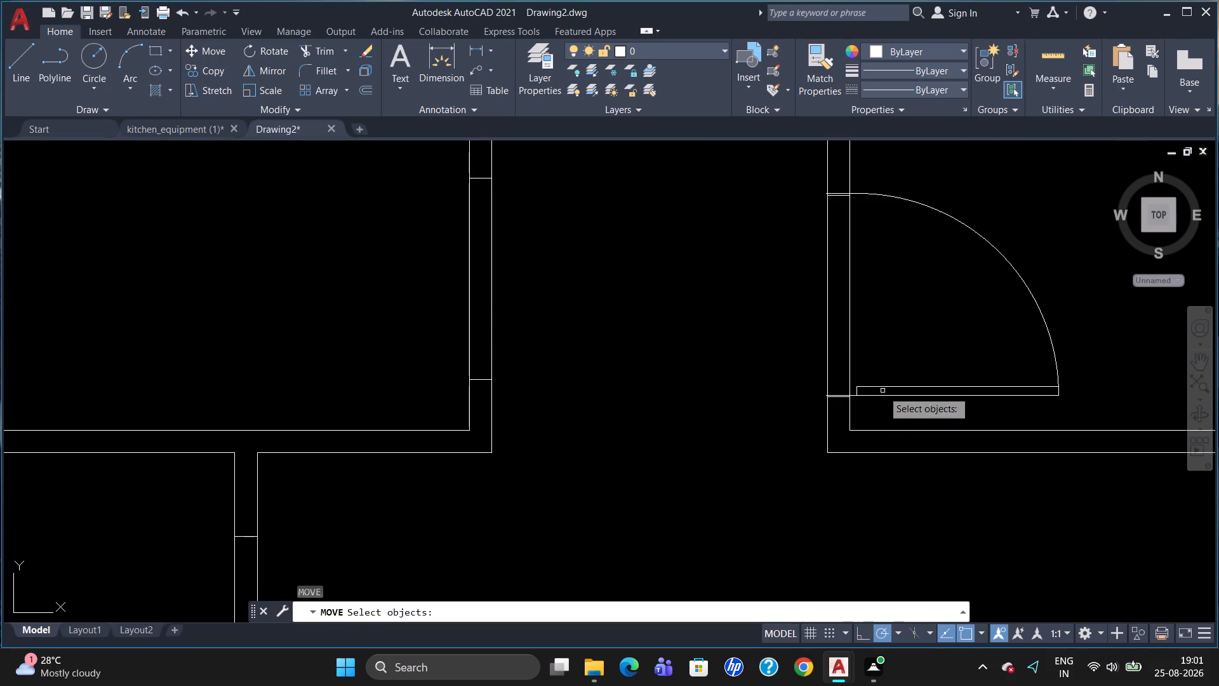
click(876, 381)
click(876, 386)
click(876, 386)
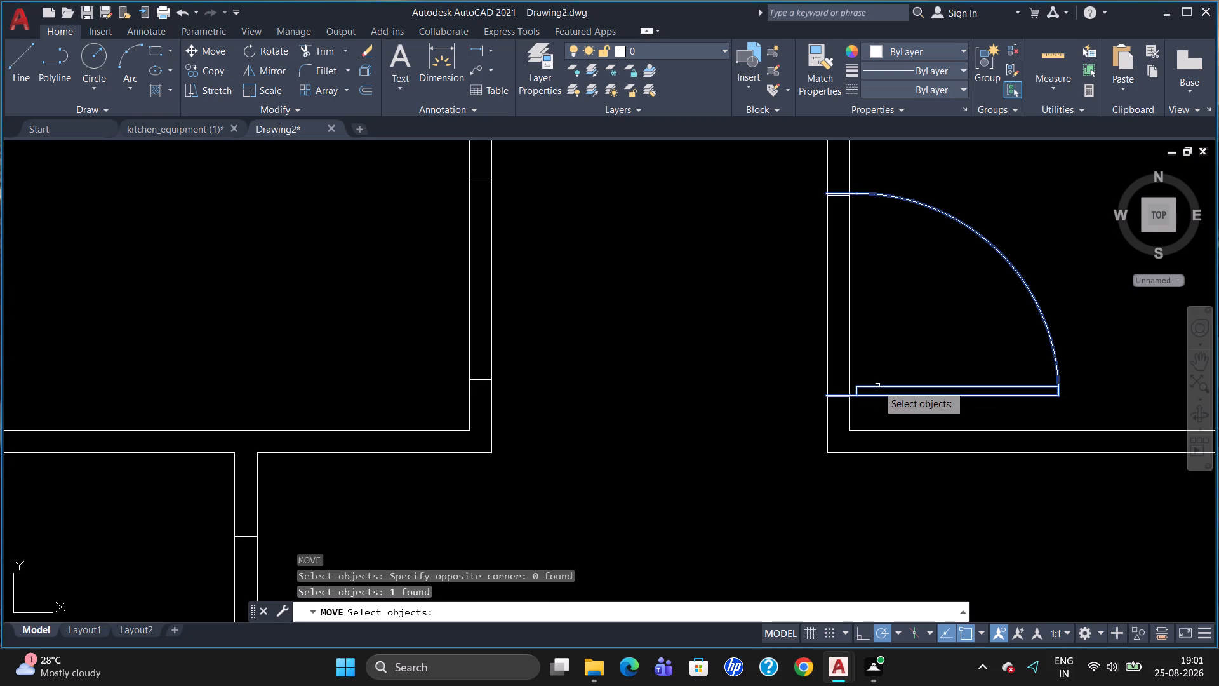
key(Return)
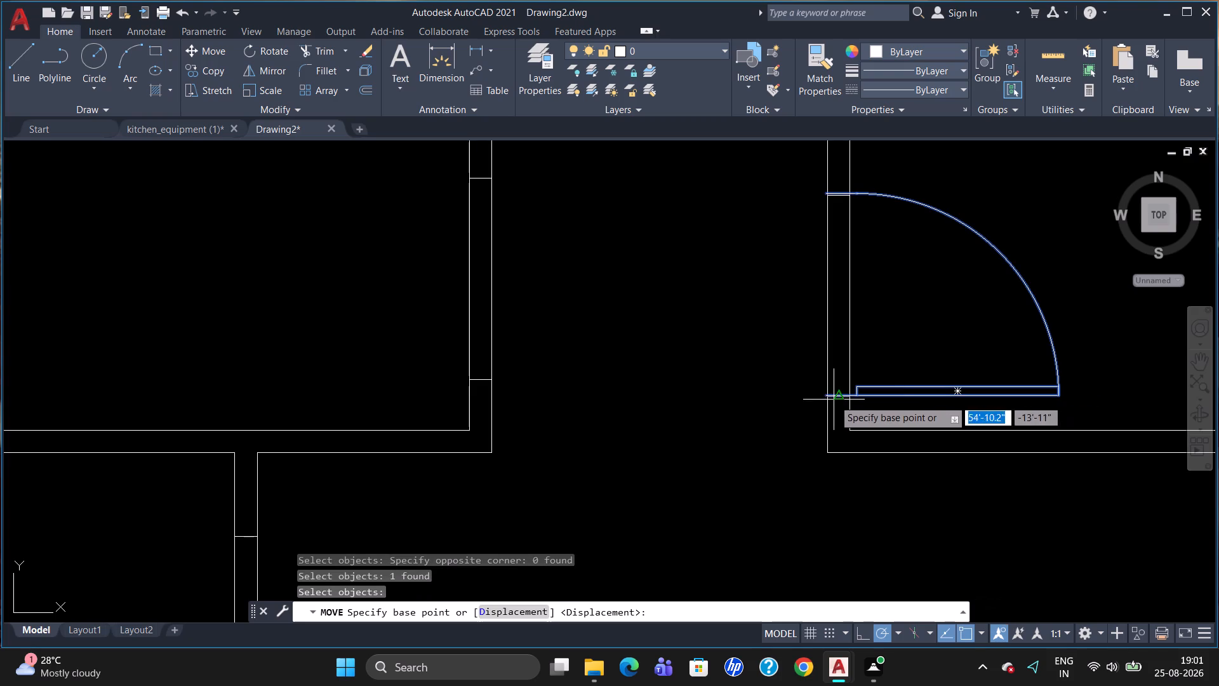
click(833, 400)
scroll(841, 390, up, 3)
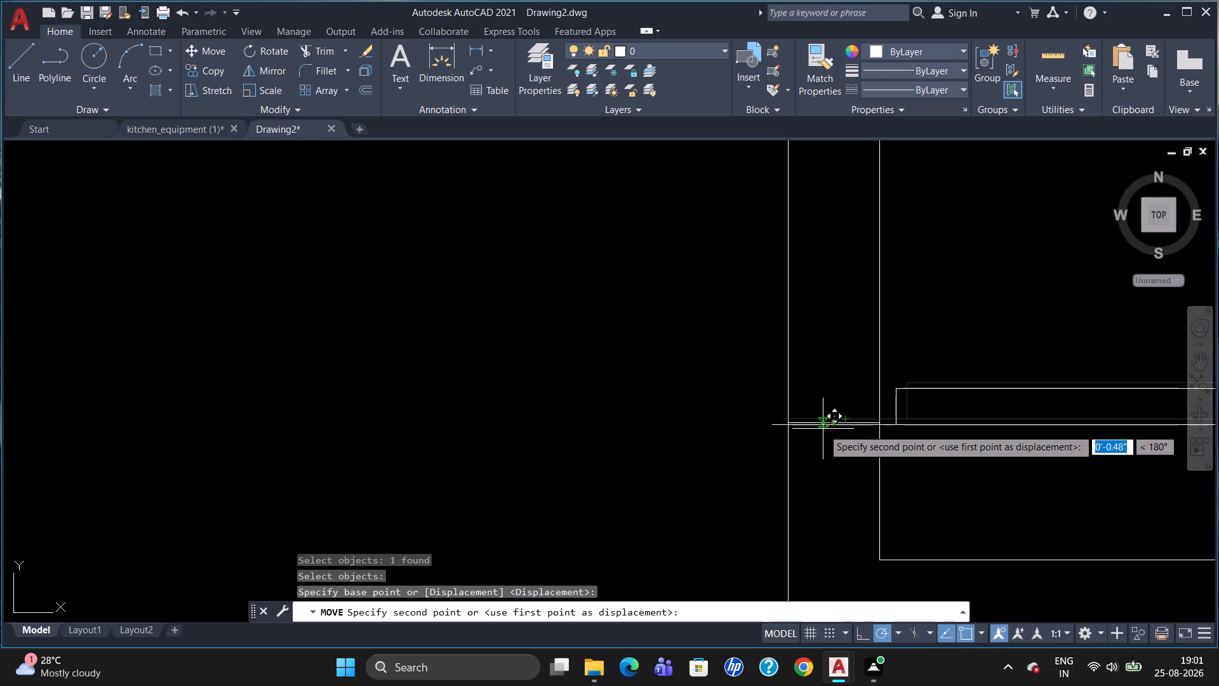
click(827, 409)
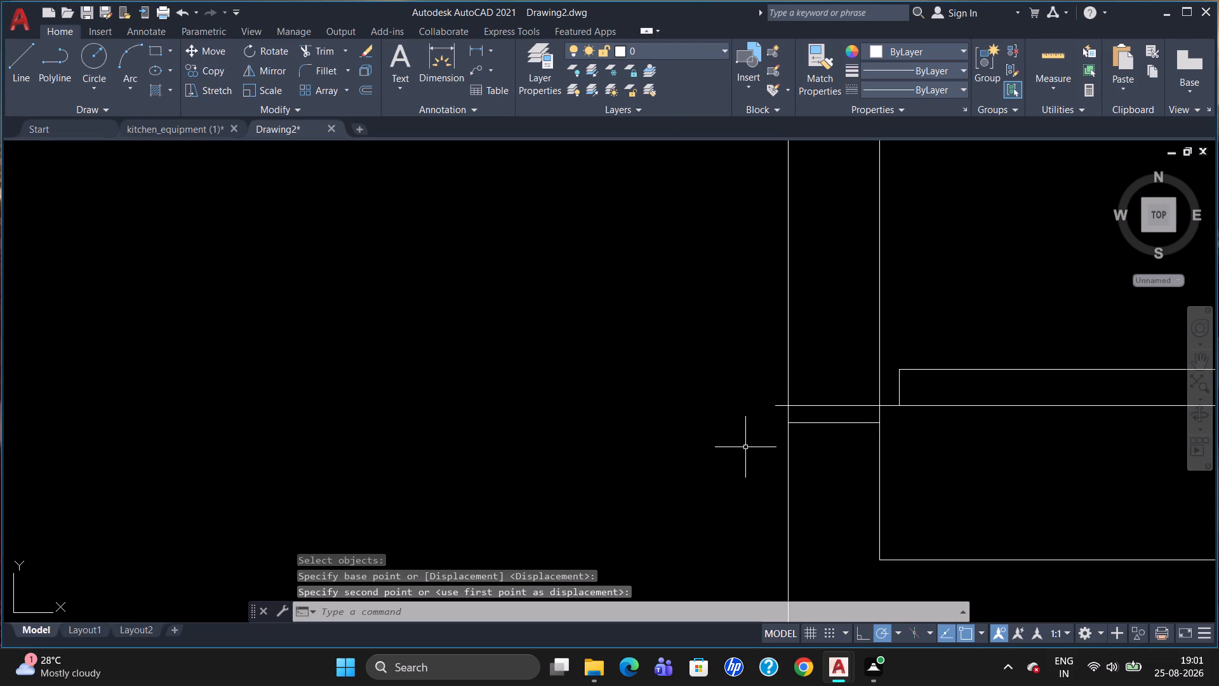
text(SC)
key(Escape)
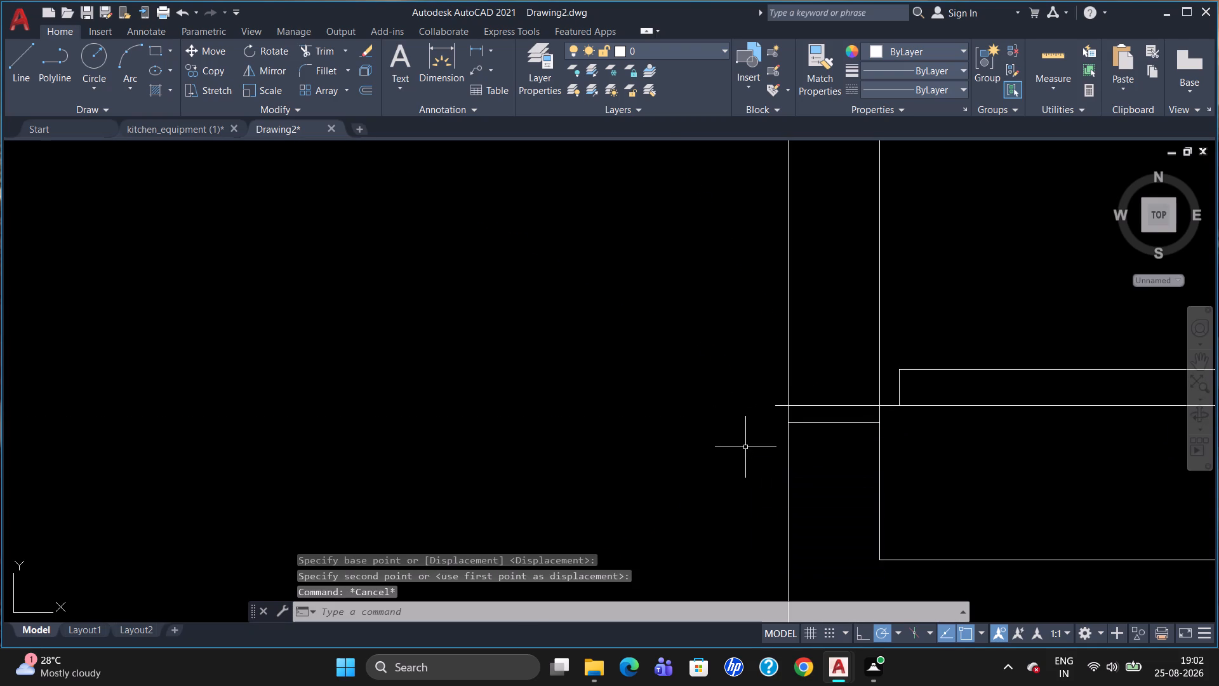
Move the upper-right room's door block from its jamb's left end to the left end of the lower opening mark.
key(m)
key(Return)
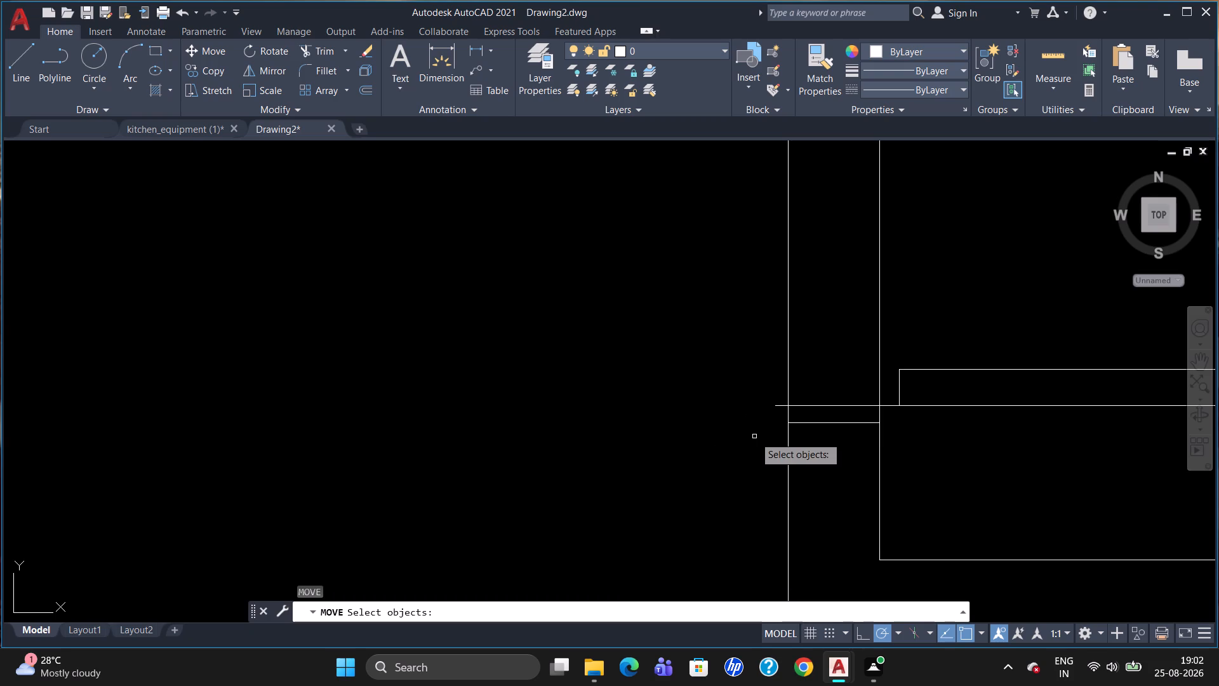
click(811, 403)
click(813, 405)
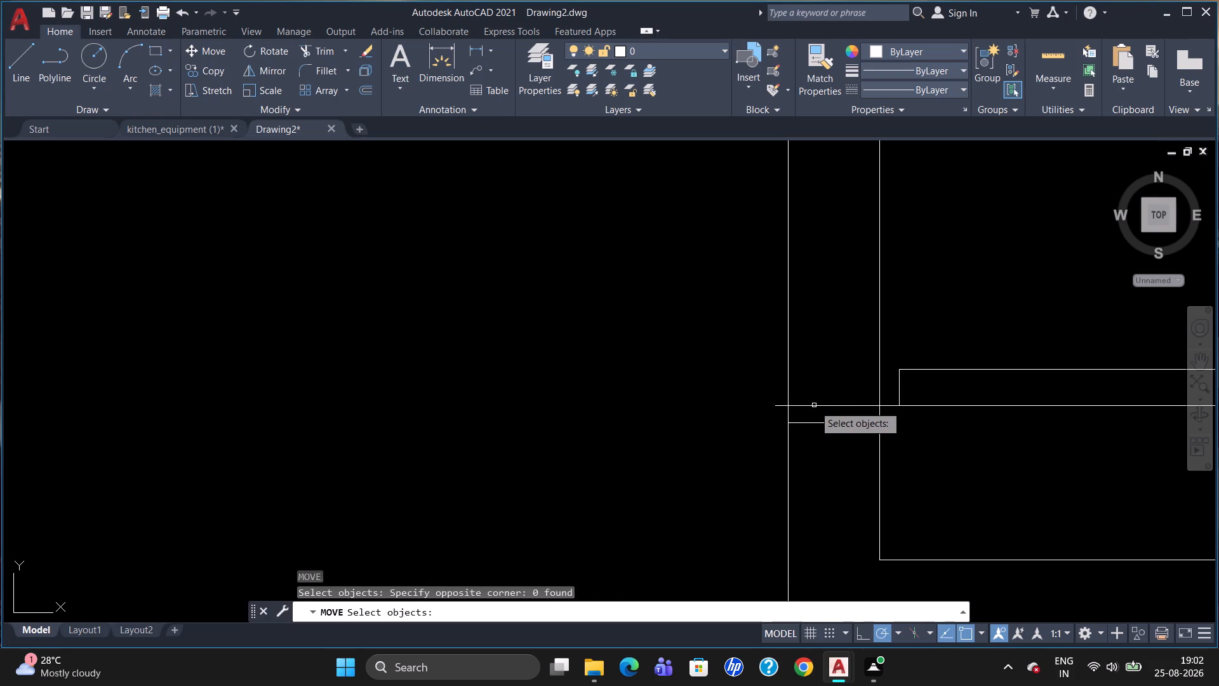
click(814, 405)
key(Return)
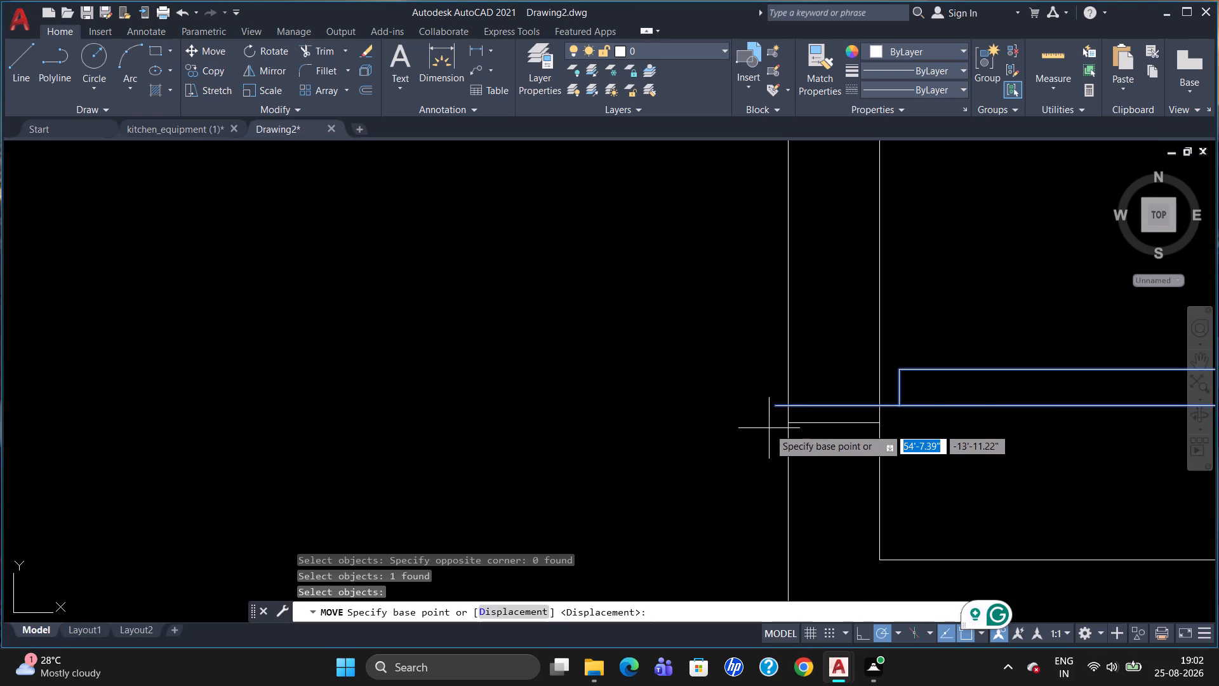
click(773, 412)
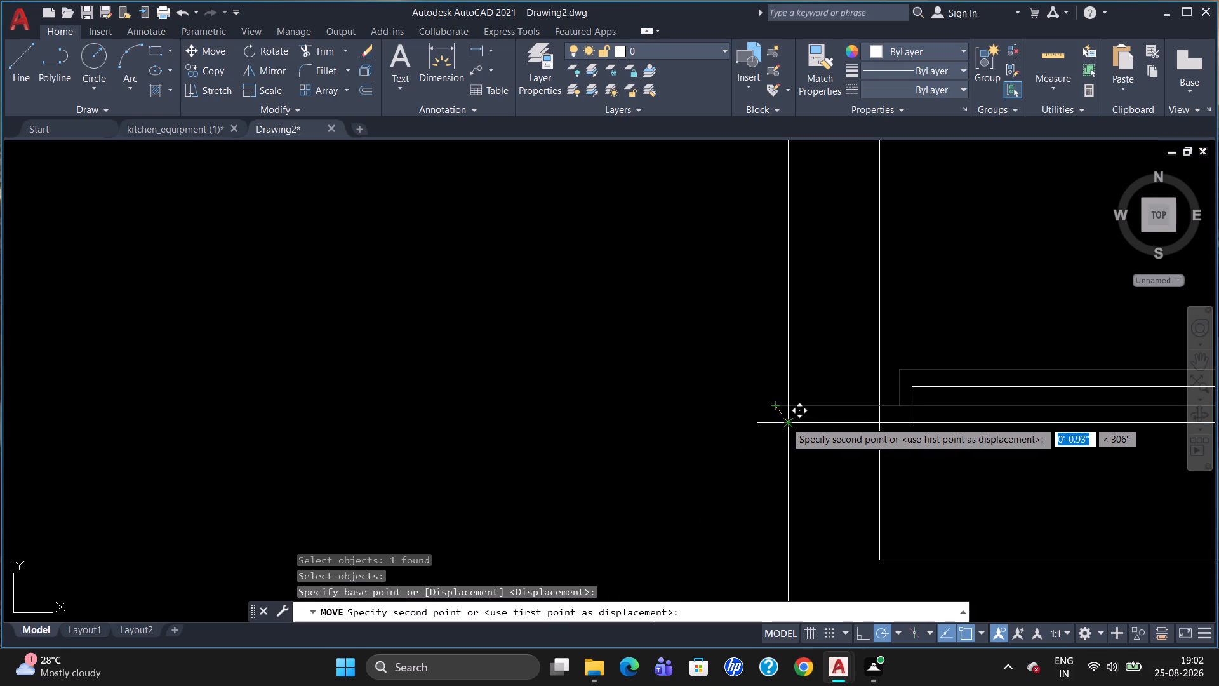
click(785, 422)
Trim both partition lines between the jambs of the upper-right room's door.
scroll(872, 379, down, 4)
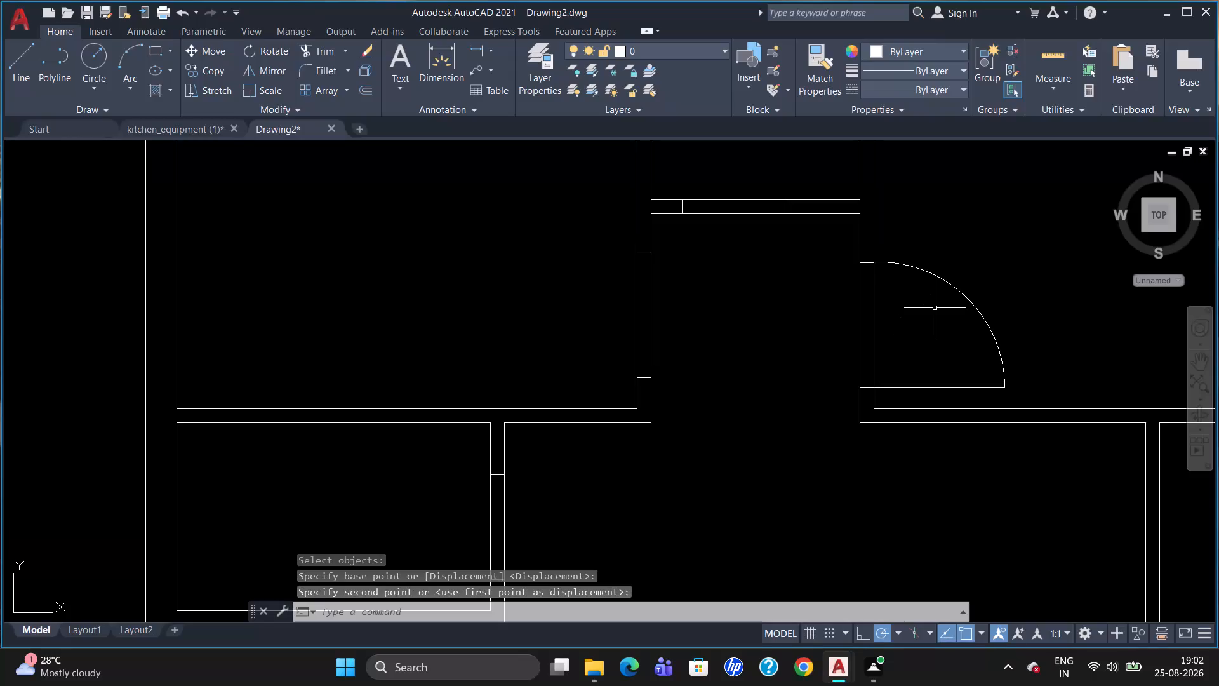
scroll(789, 346, down, 1)
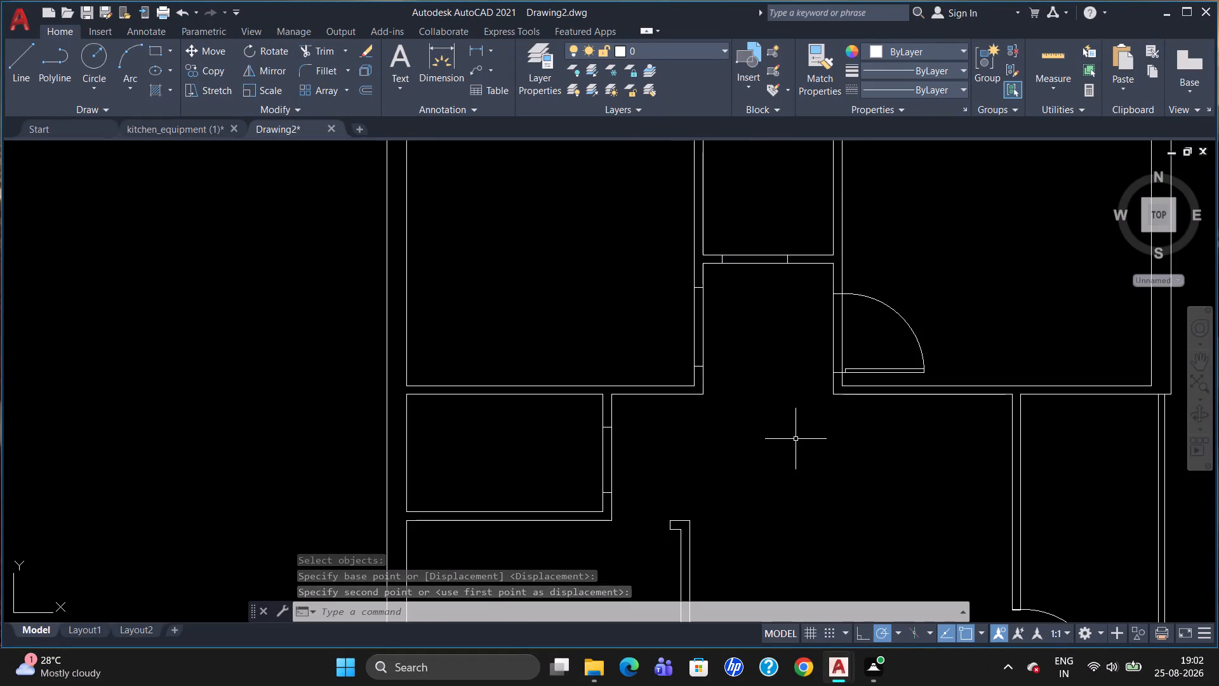
text(TR)
key(Return)
key(Return)
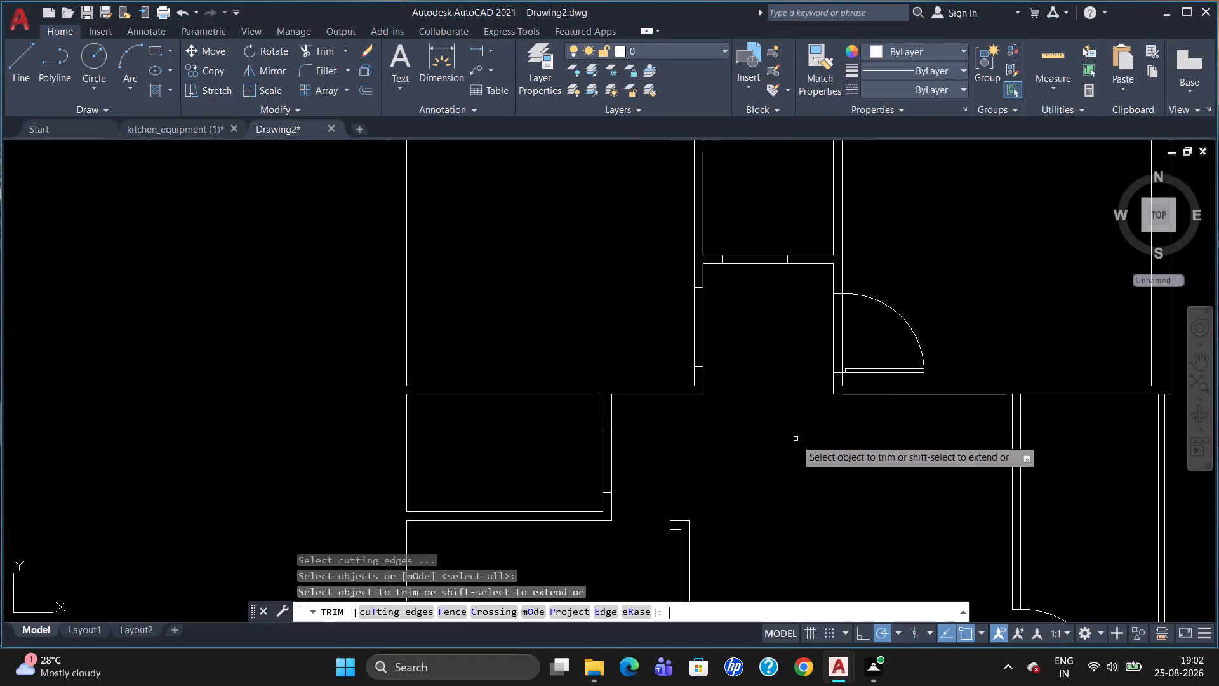
click(834, 333)
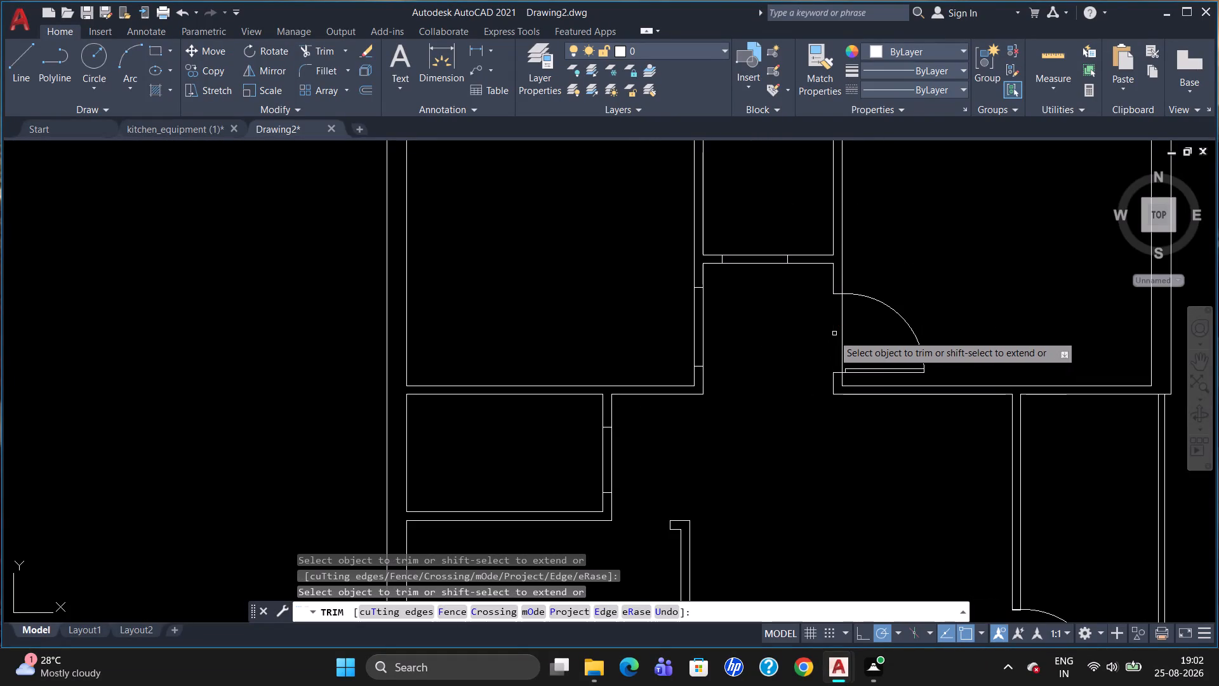
click(841, 333)
scroll(819, 342, down, 3)
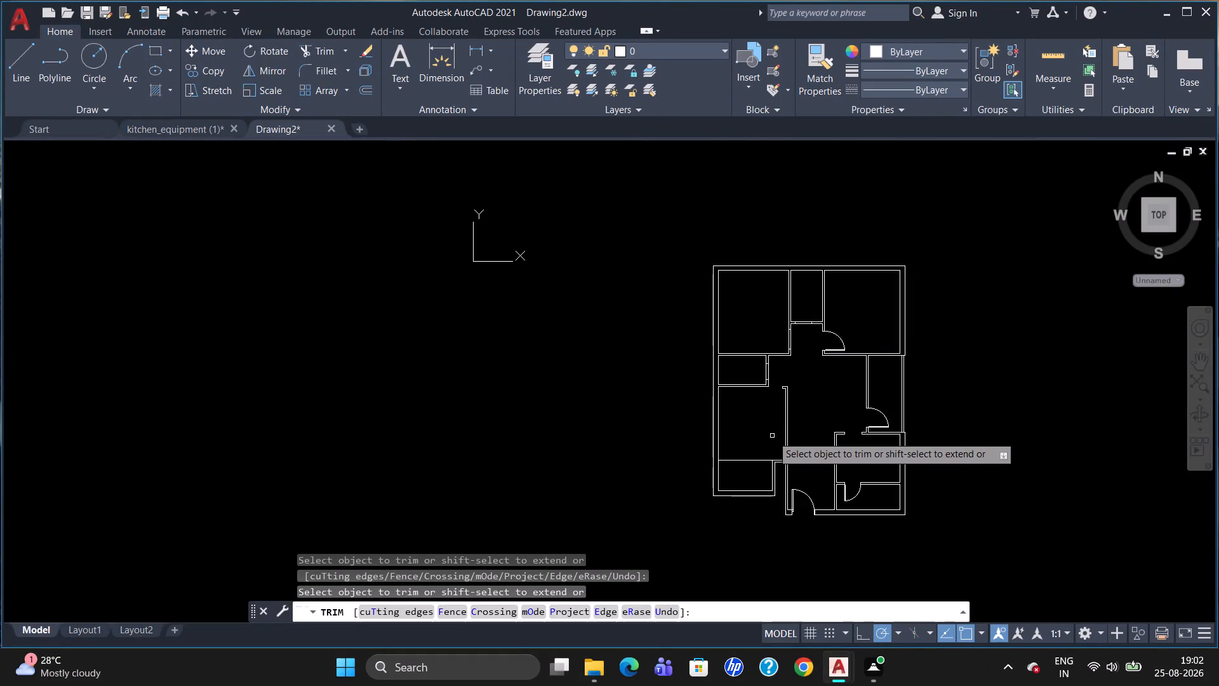
scroll(791, 306, up, 2)
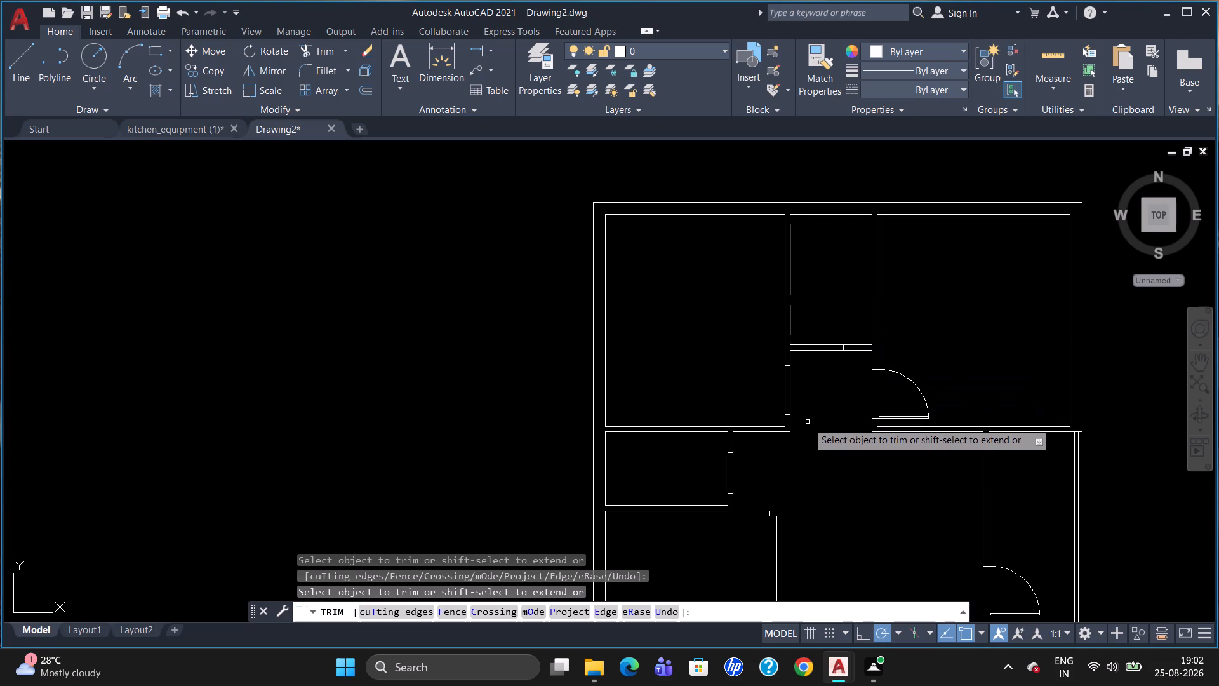
key(Escape)
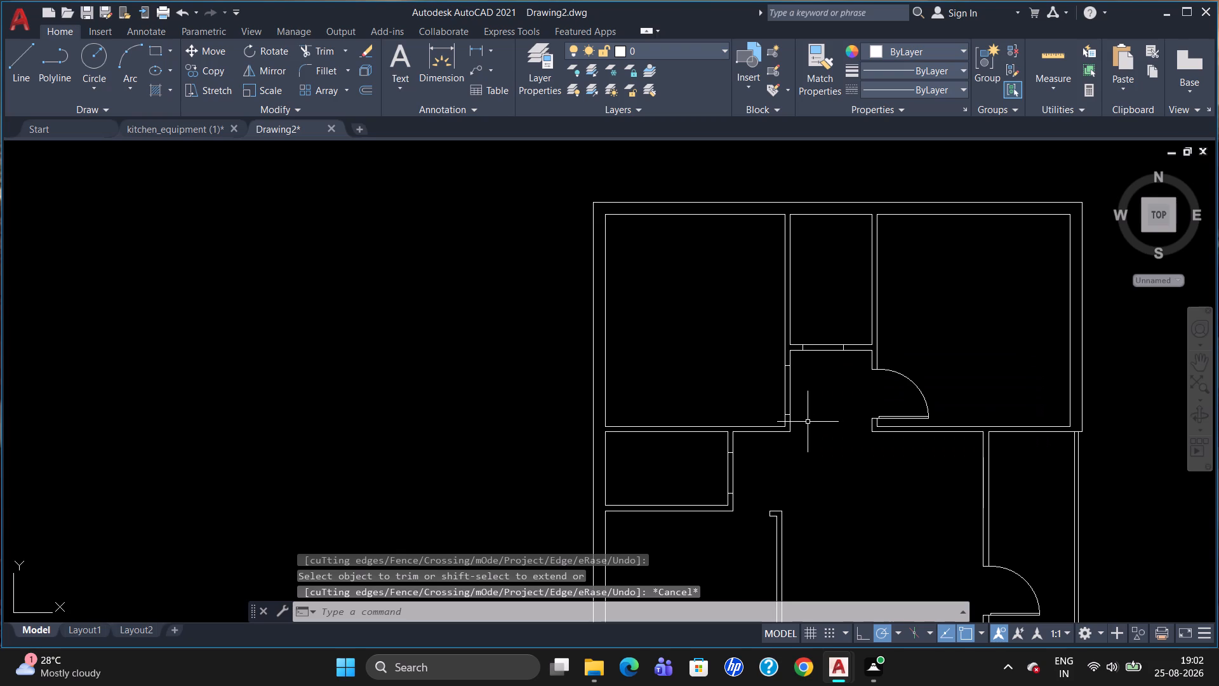
Copy the bottom entrance door from its lower-left jamb end to the left opening mark in the small top-middle room's lower partition.
scroll(873, 271, down, 2)
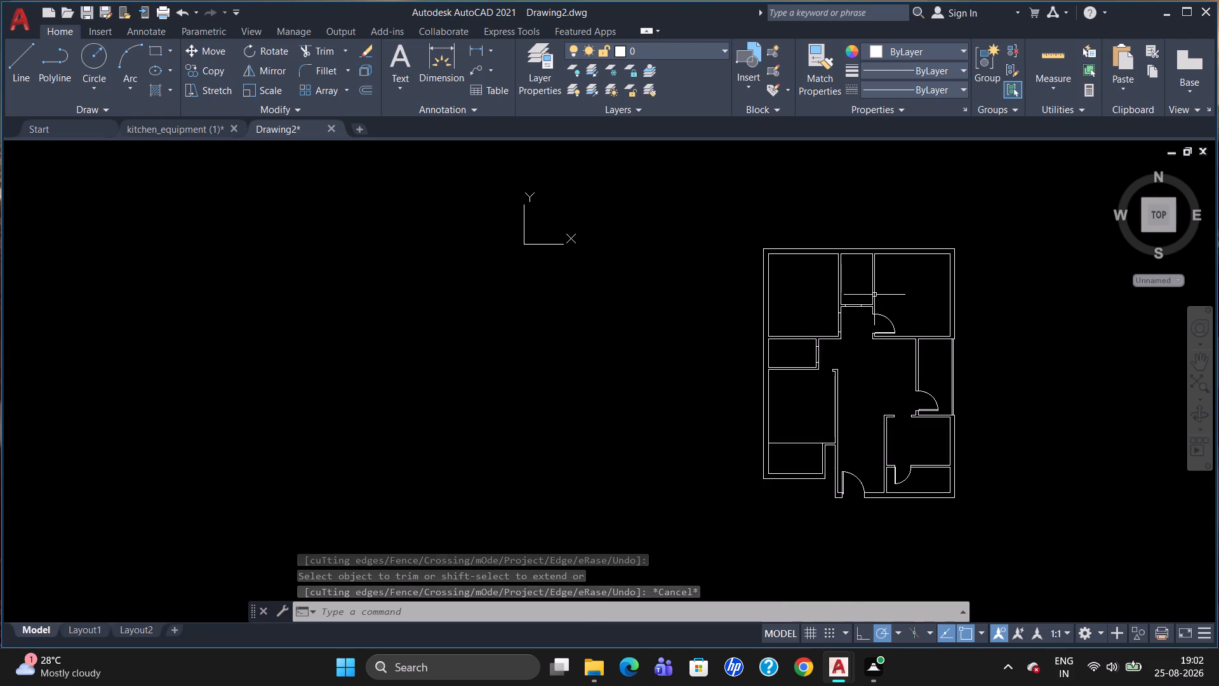
scroll(902, 467, up, 2)
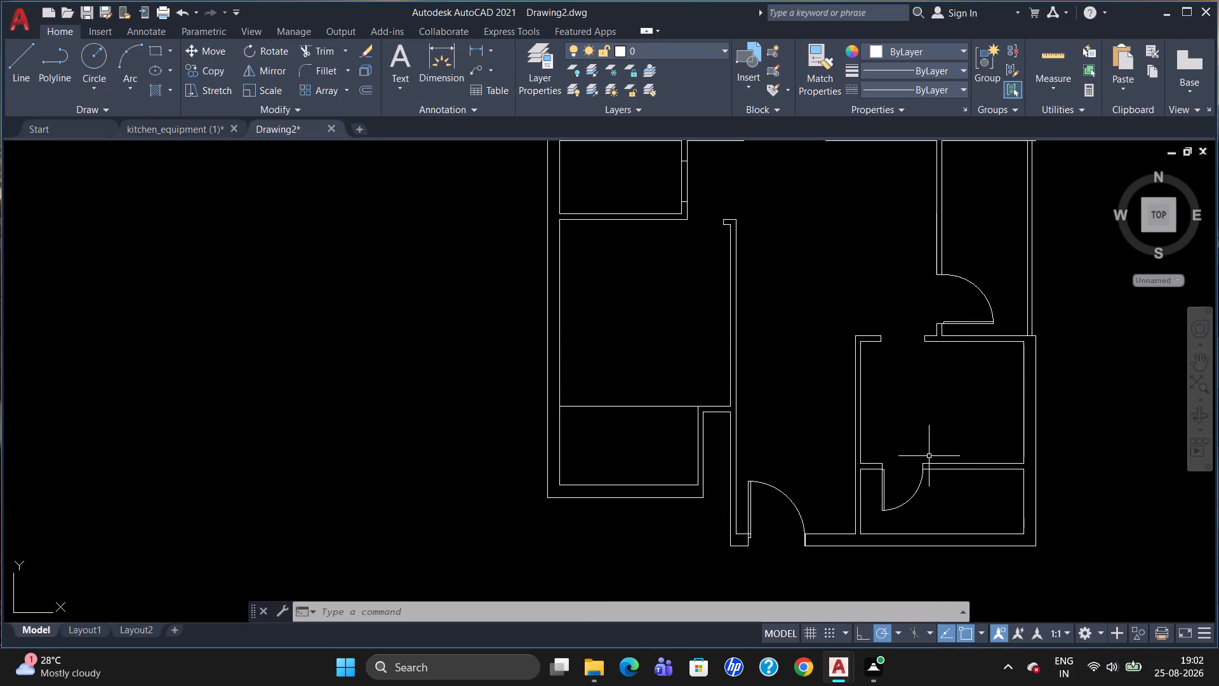
click(752, 508)
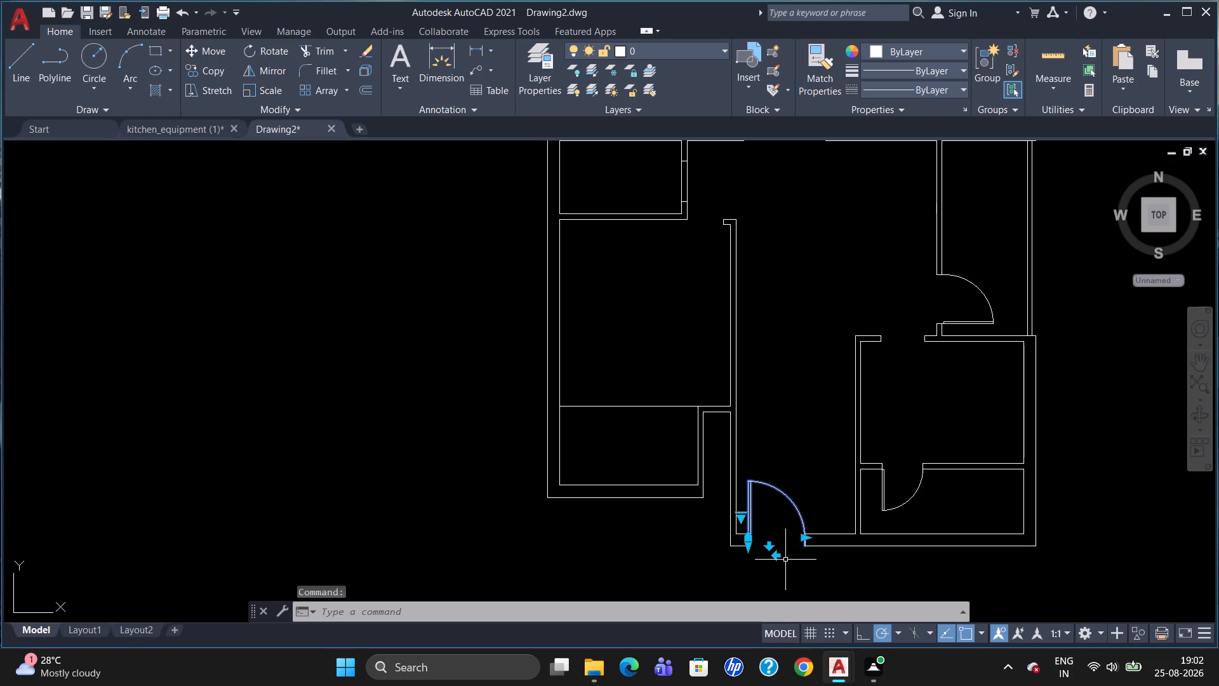
text(CO)
key(Return)
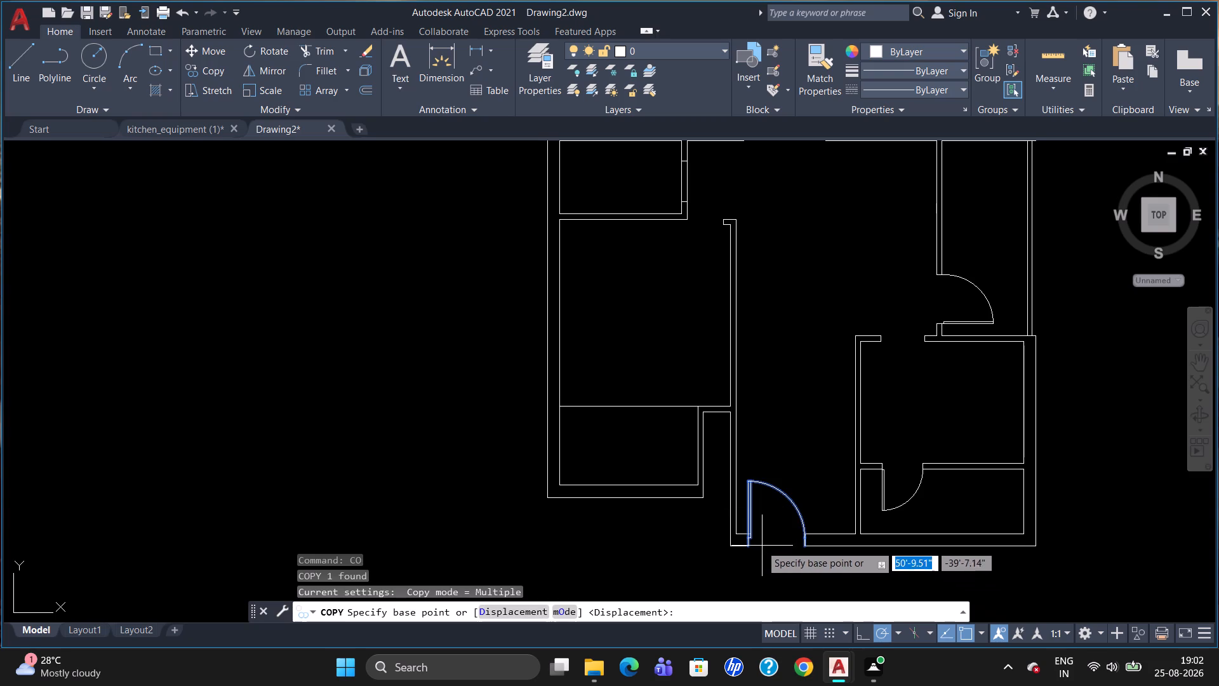
click(750, 546)
scroll(783, 331, down, 3)
scroll(804, 232, up, 2)
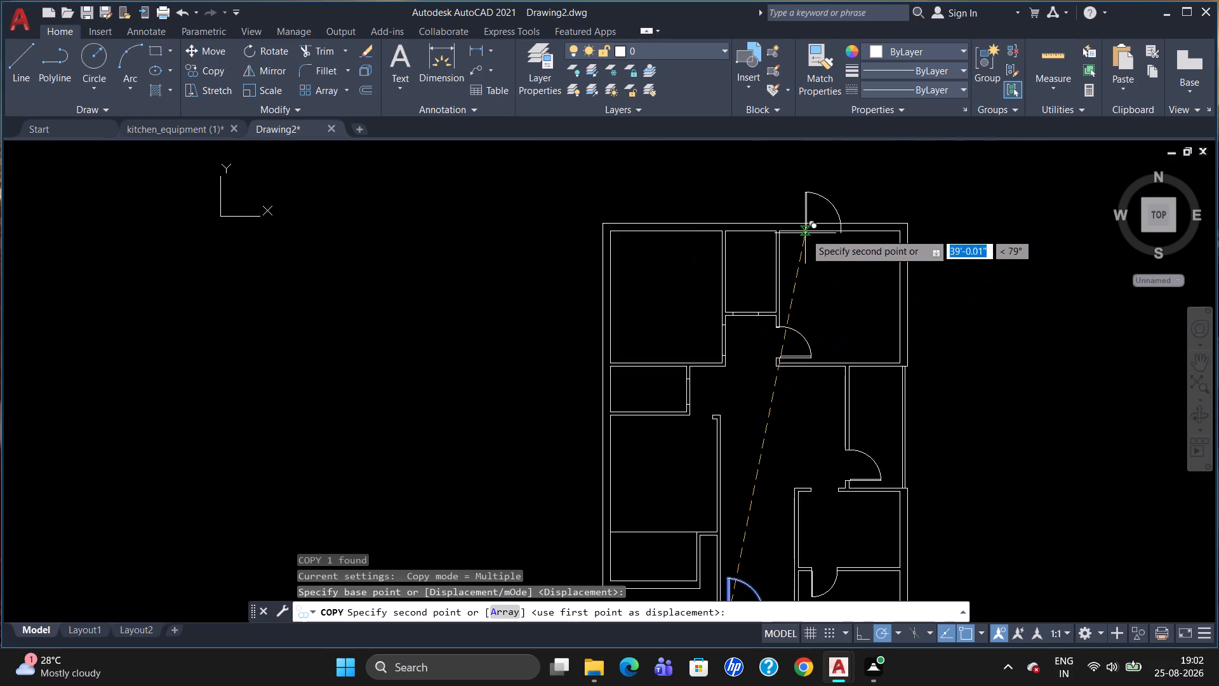
scroll(724, 286, up, 2)
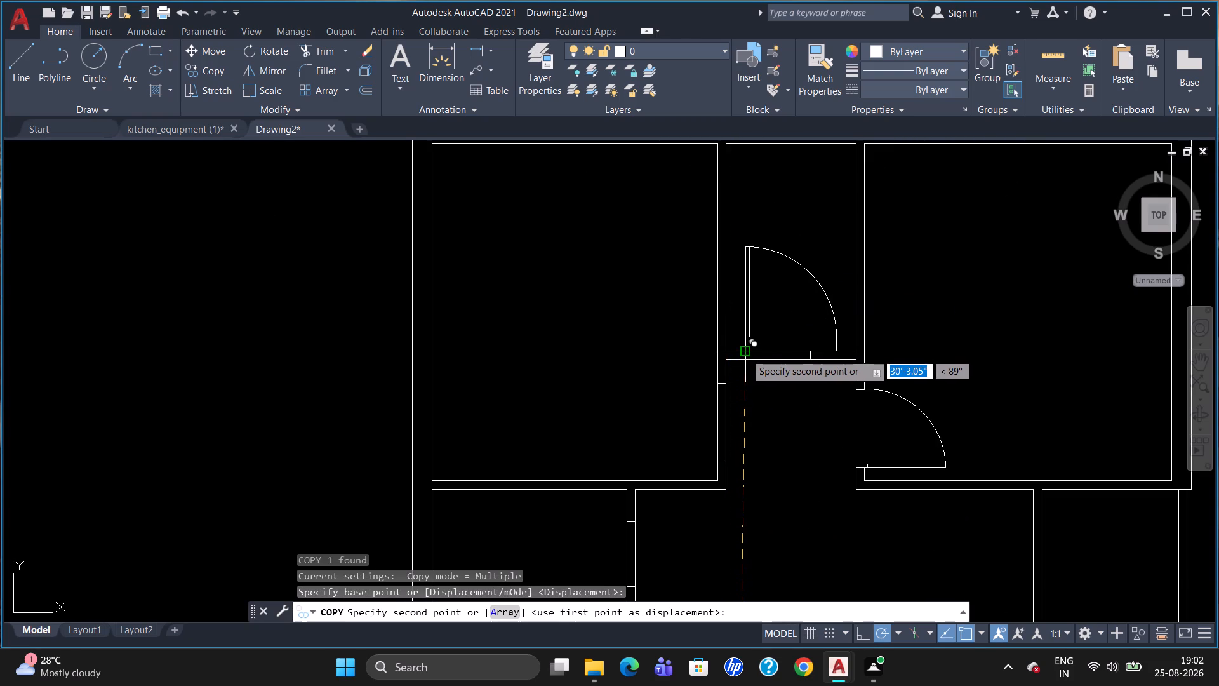
click(745, 353)
key(Escape)
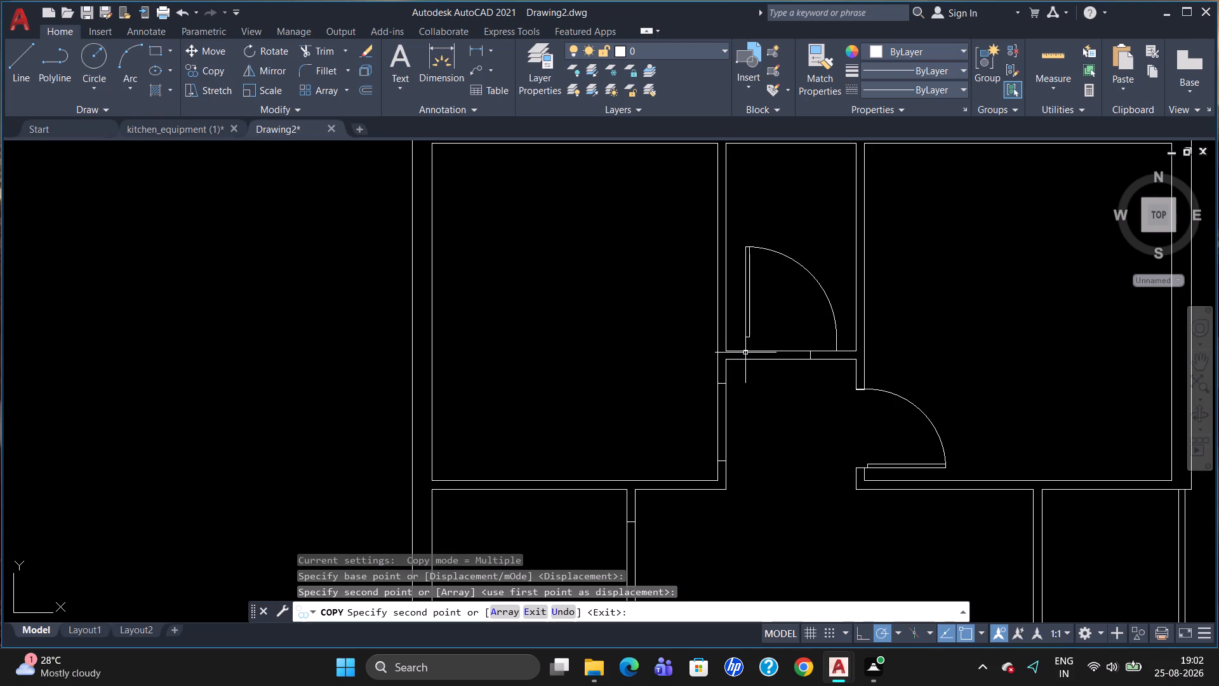
Scale the top-middle room's door block down about the opening's left mark to slightly less than the opening's width.
text(SC)
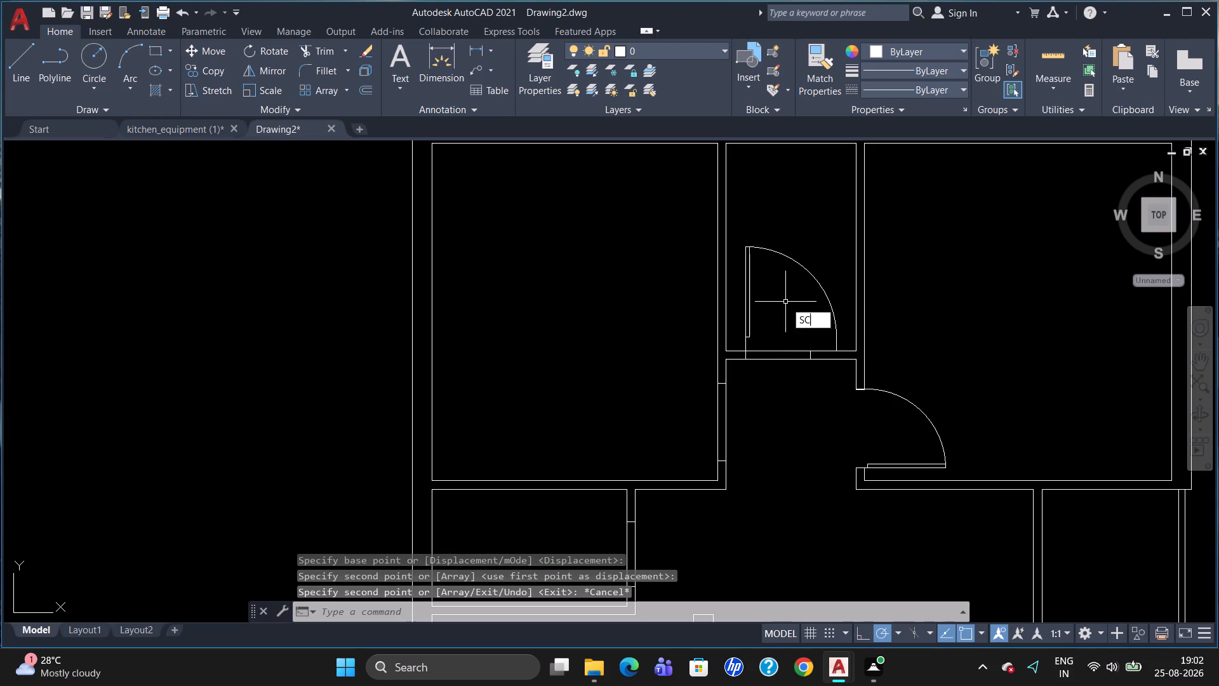
key(Return)
click(749, 305)
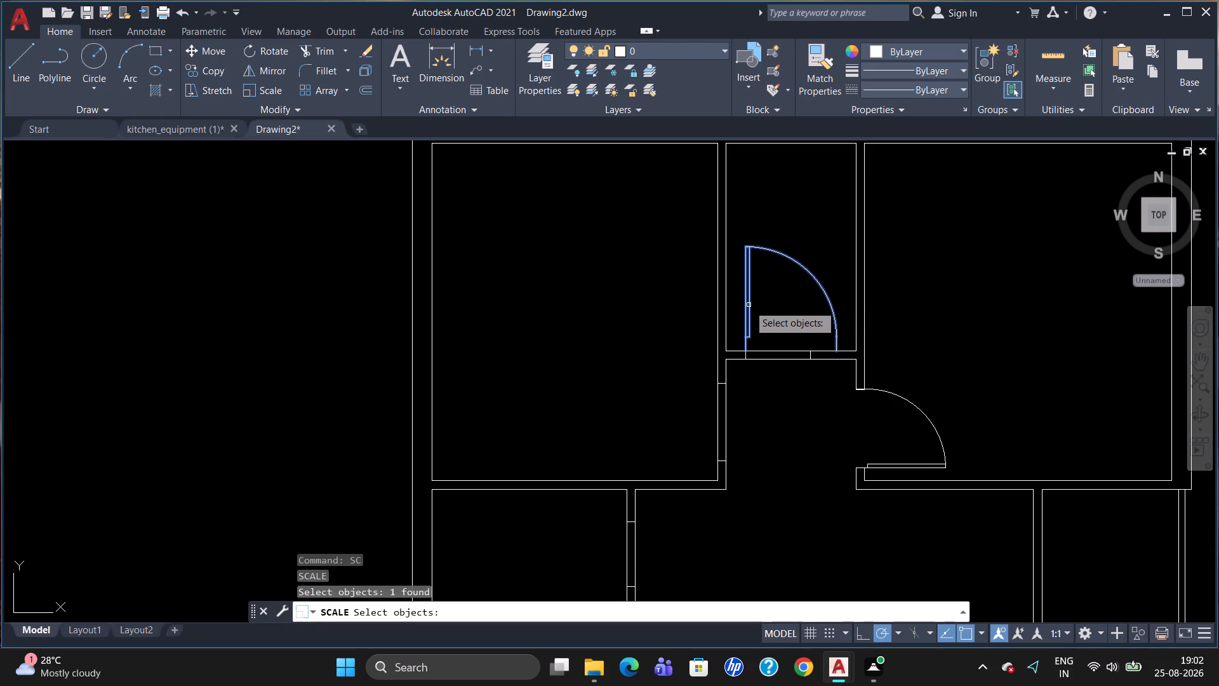
key(Return)
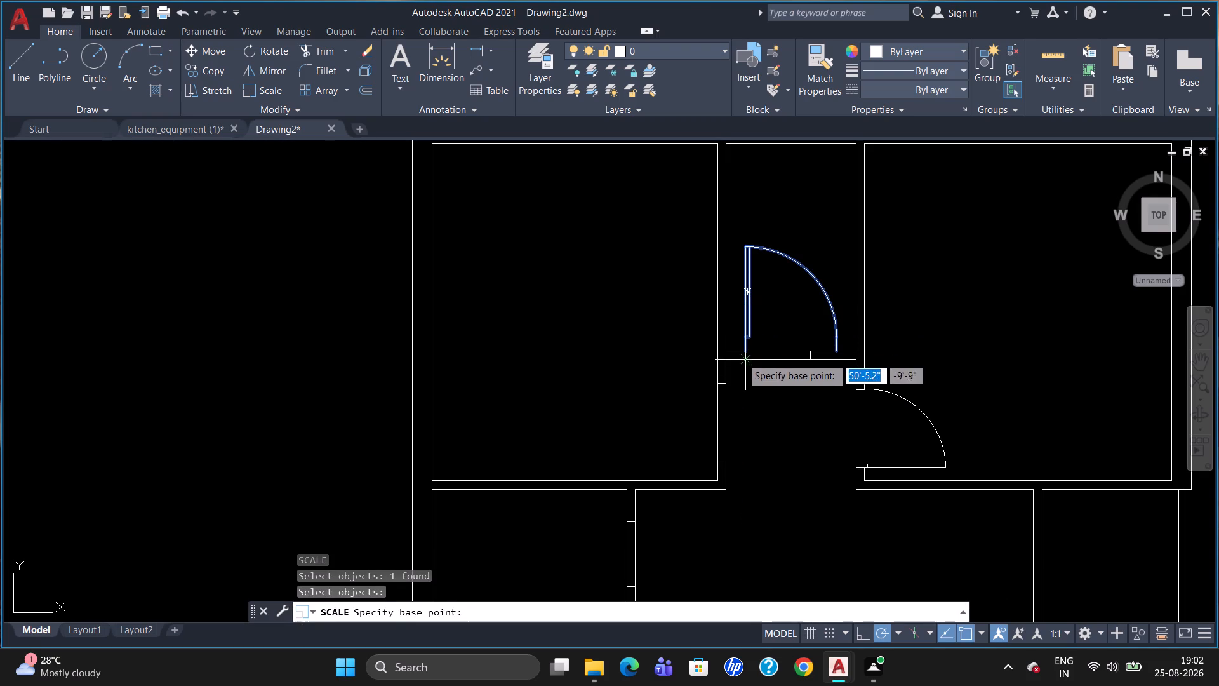
click(742, 357)
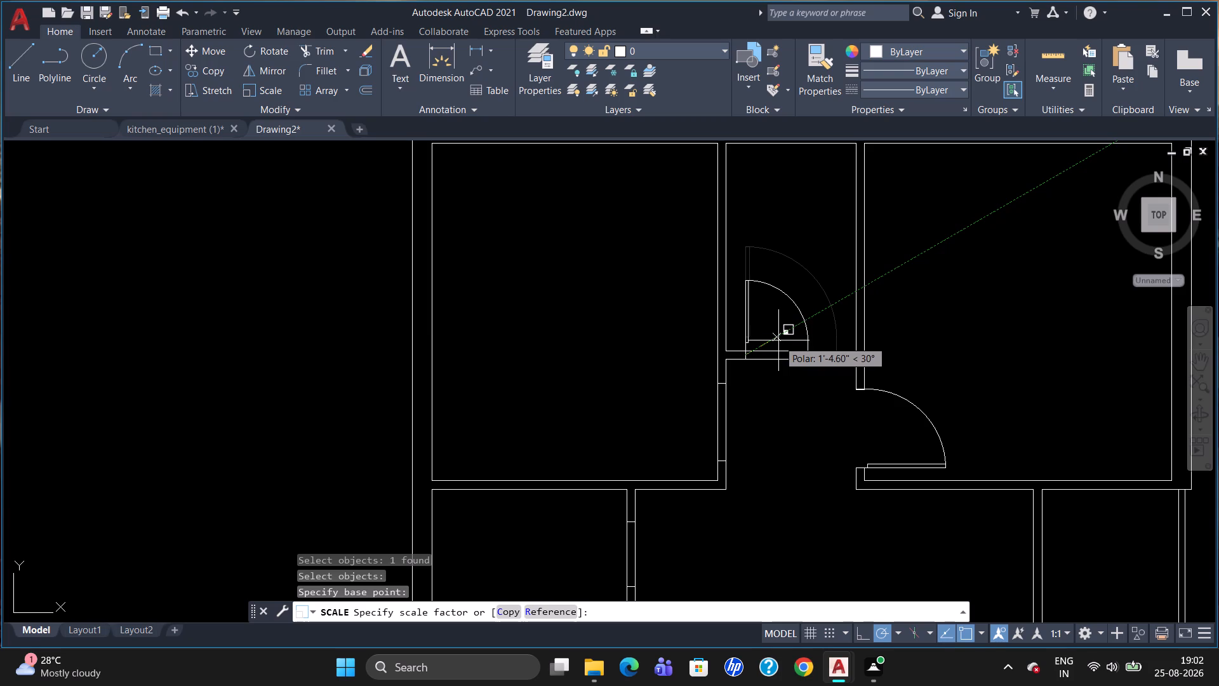
click(779, 358)
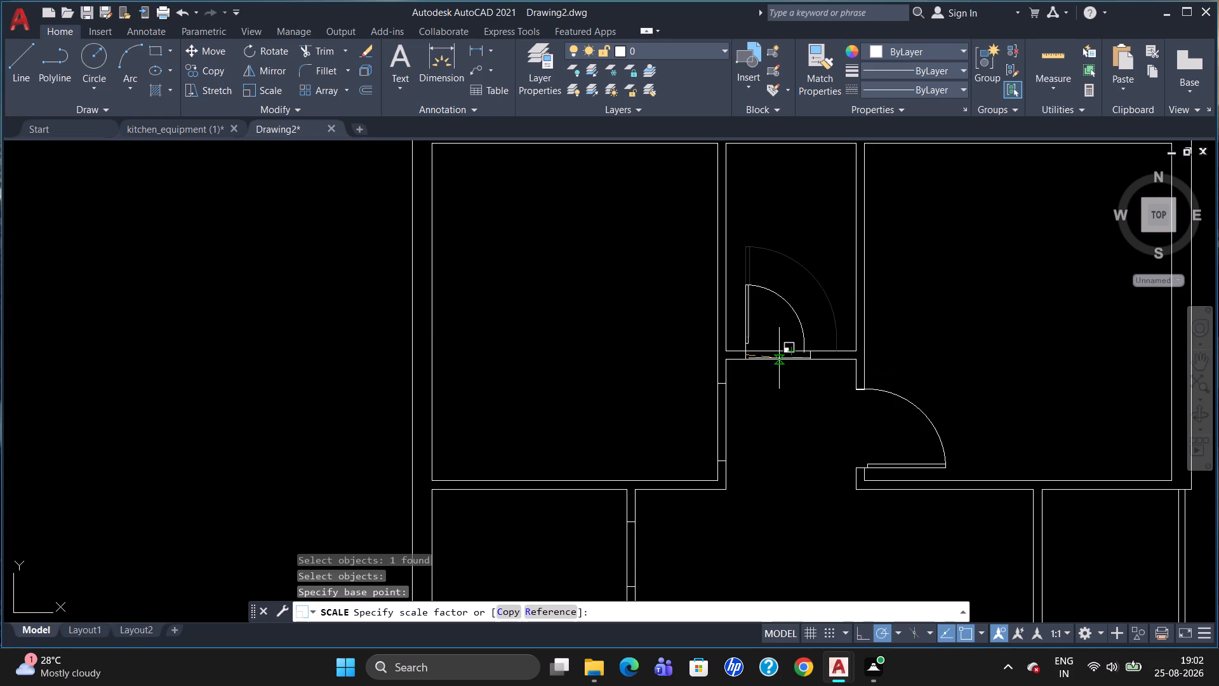
Move the top-middle room's door block from its lower-left jamb end to the lower end of the opening's left mark.
click(747, 334)
scroll(775, 364, up, 3)
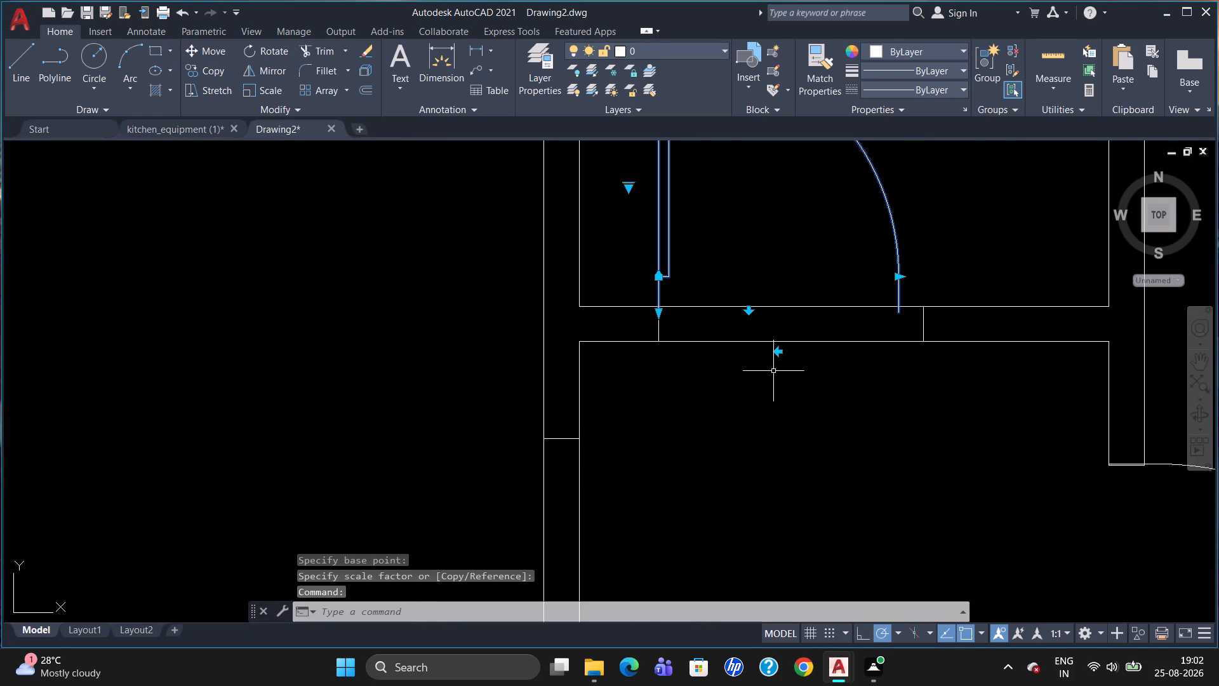
key(m)
key(Return)
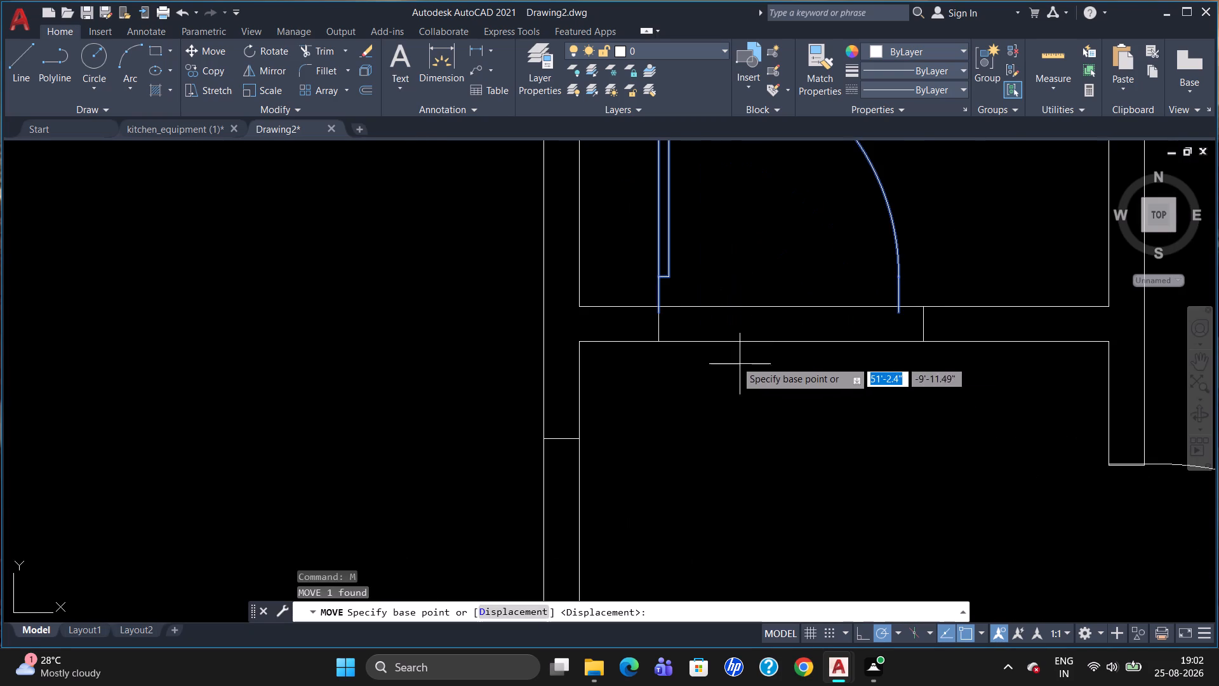
click(655, 311)
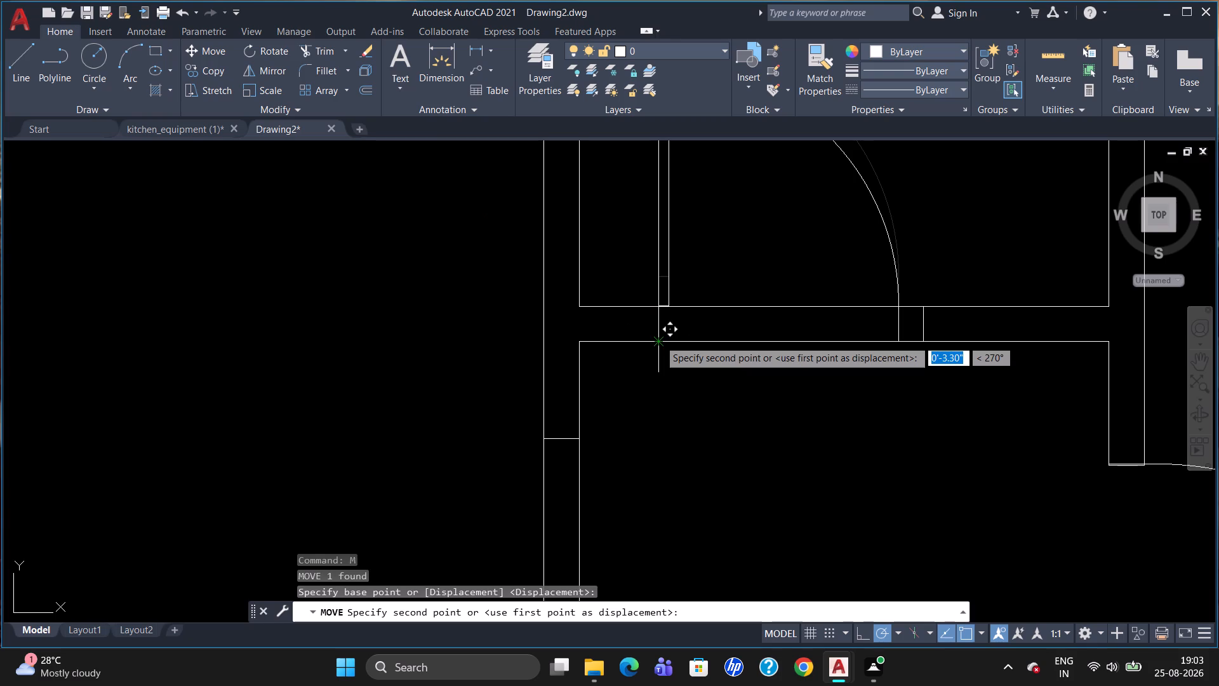
click(659, 340)
Scale the top-middle room's door block up about its lower-left jamb end until it meets the opening's right mark.
text(SC)
key(Return)
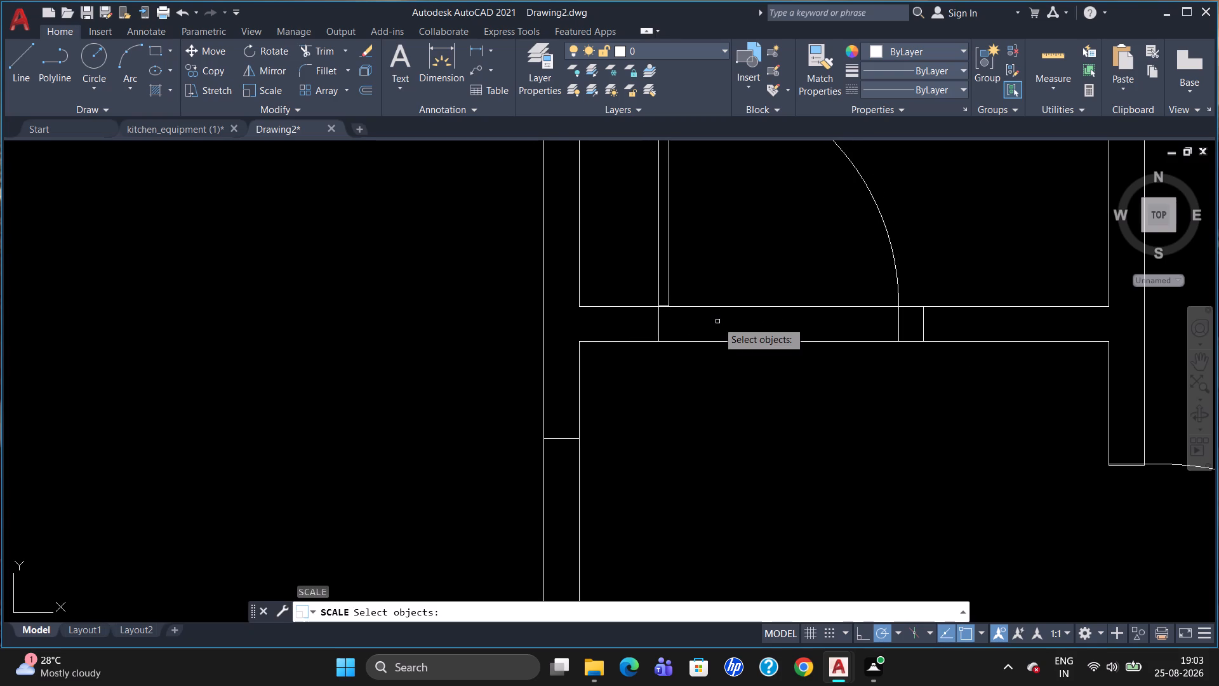
click(658, 279)
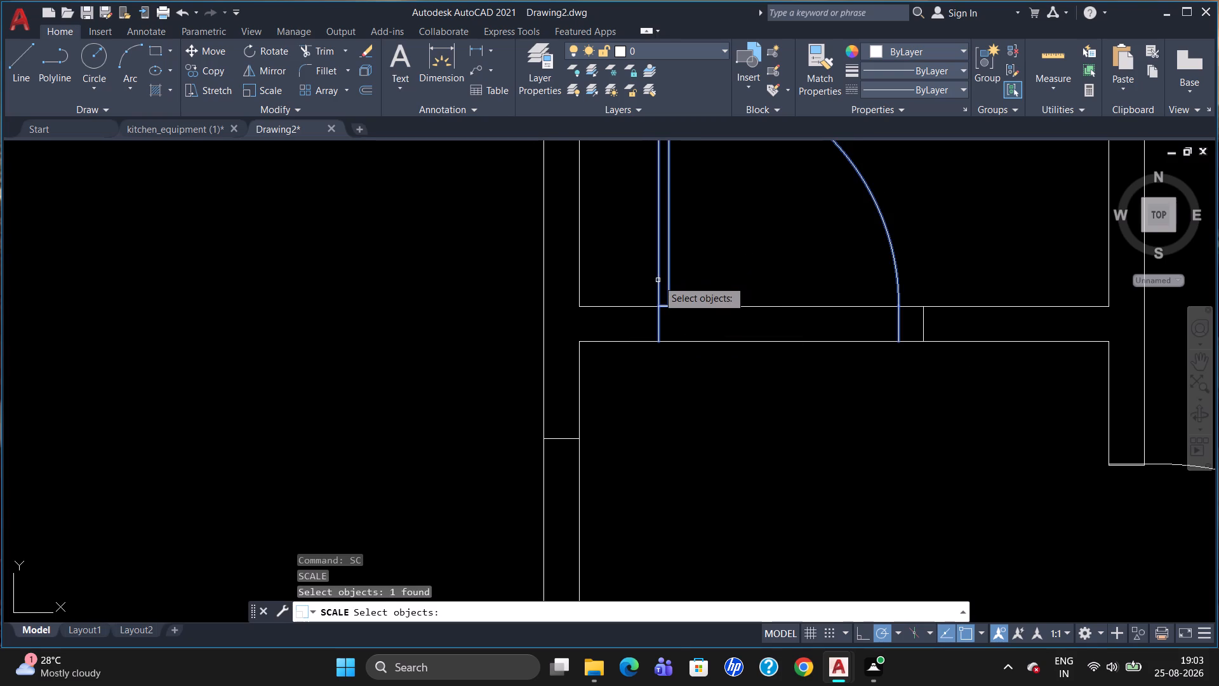
key(Return)
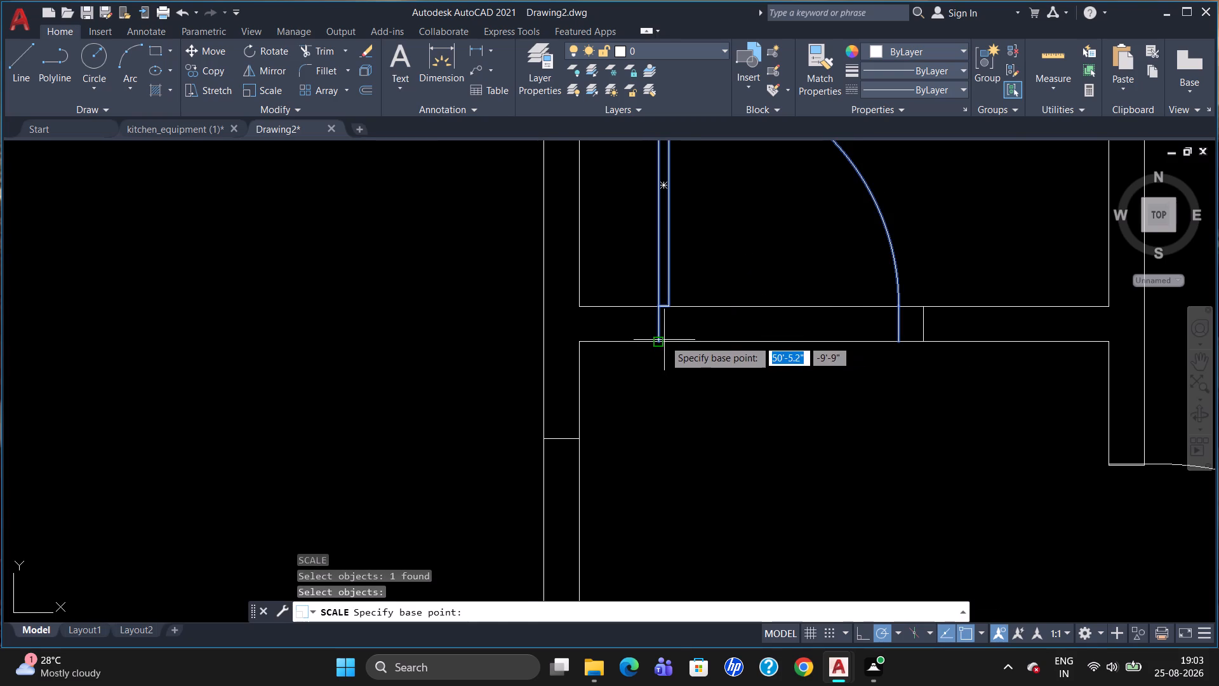
click(663, 339)
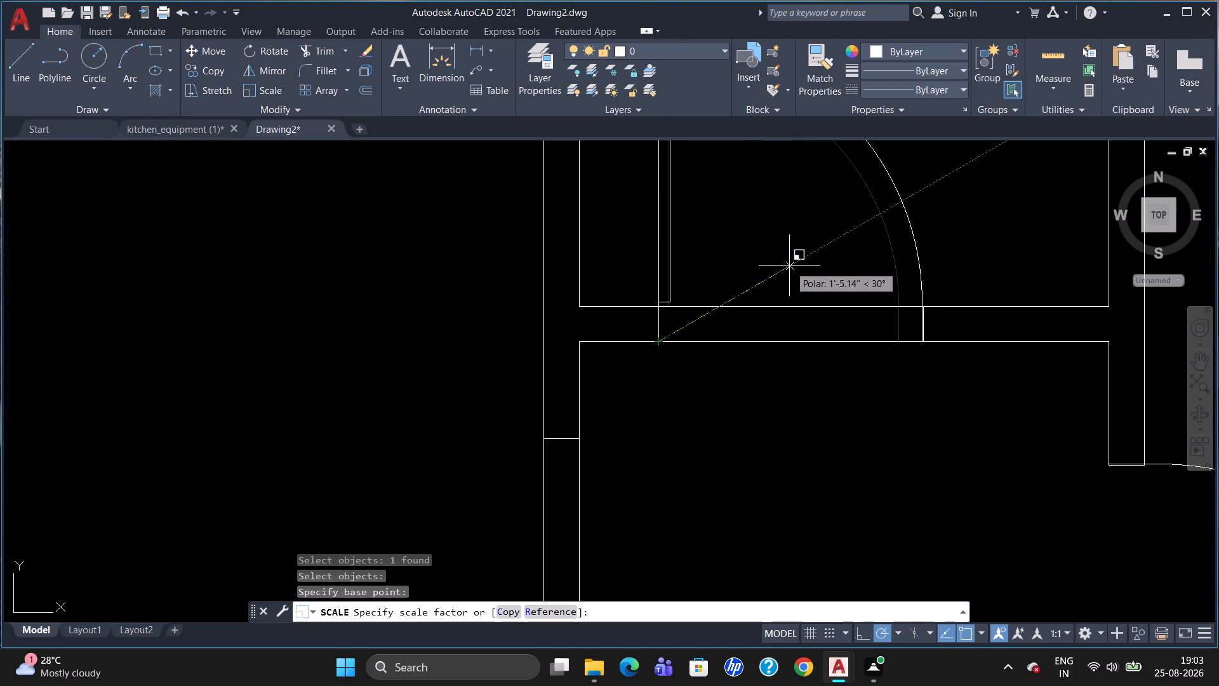
click(789, 264)
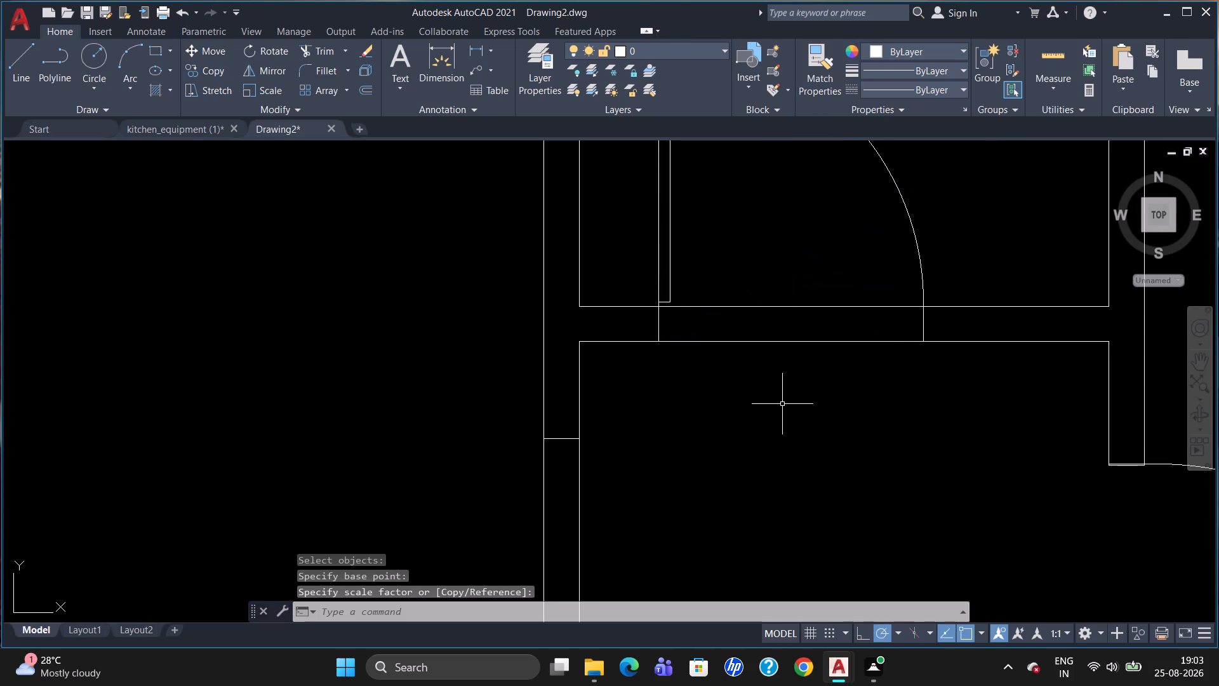
key(Escape)
Trim both partition lines between the jambs of the top-middle room's door.
text(TR)
key(Return)
key(Return)
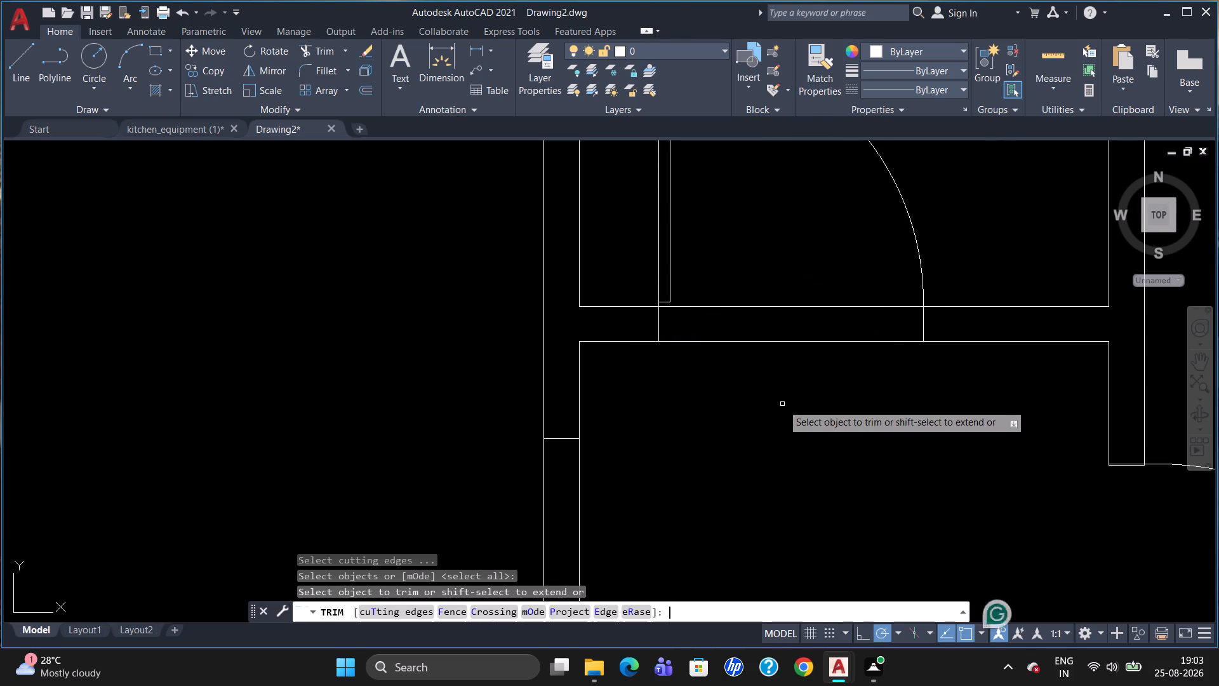
click(776, 343)
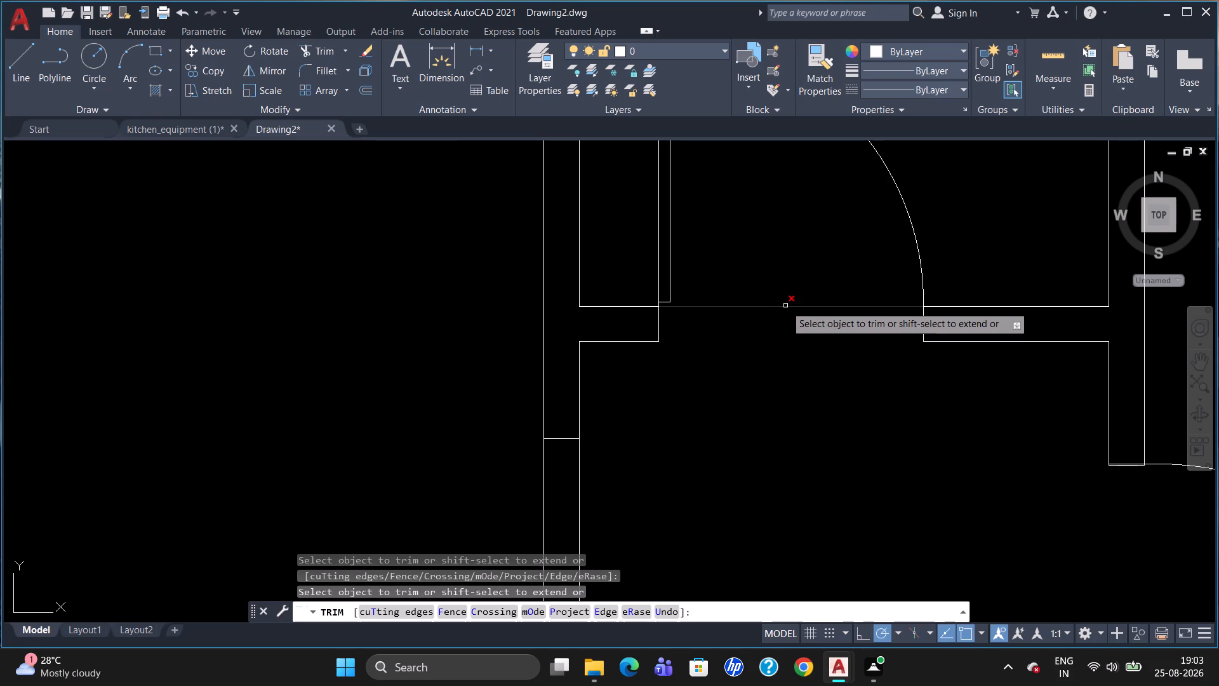
click(786, 304)
scroll(783, 317, down, 5)
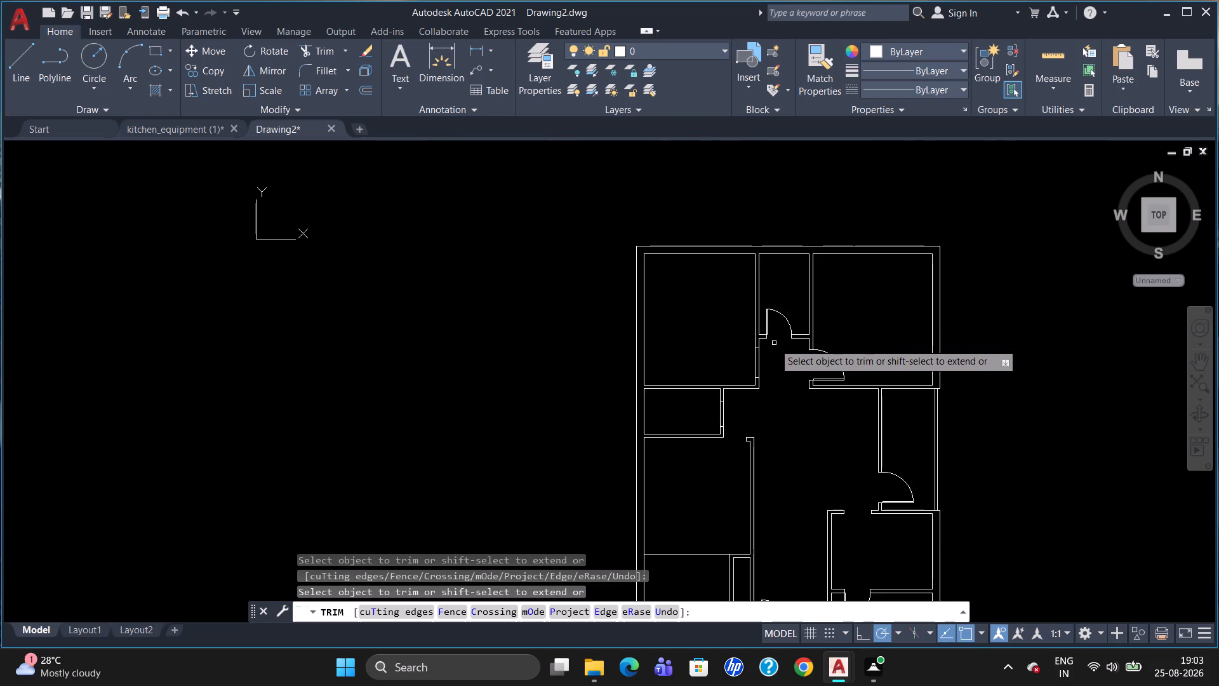
key(Escape)
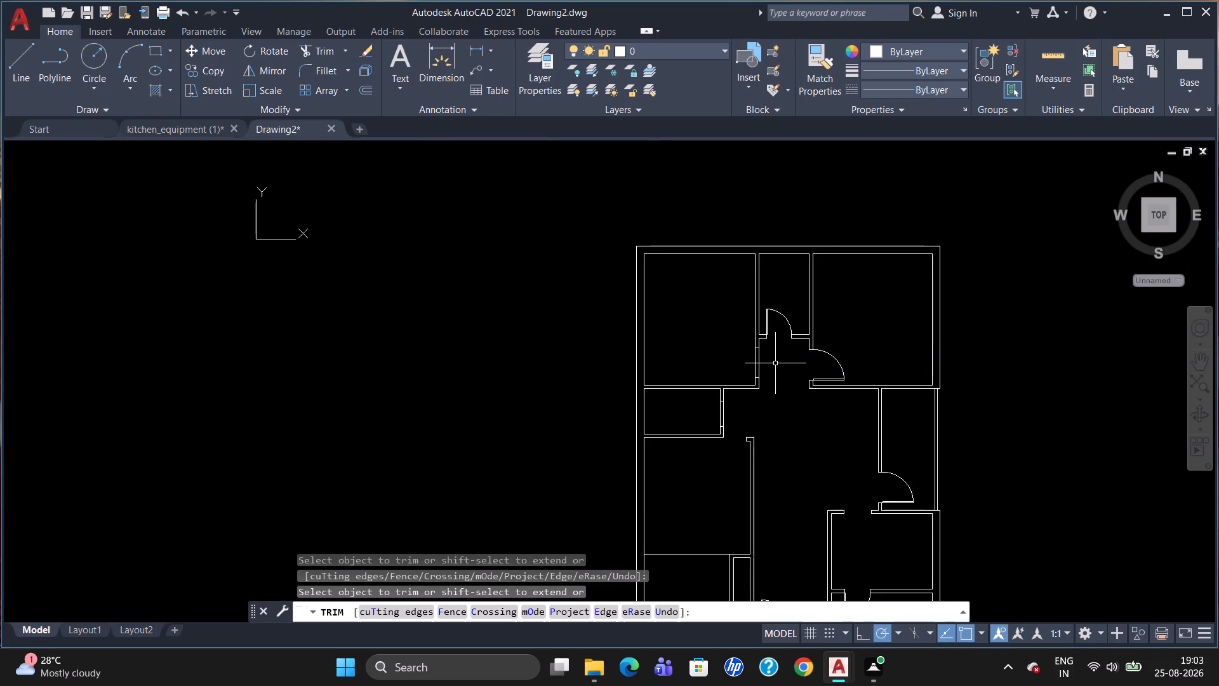
Copy the top-middle room's door block twice: into the passage below it and beside the small left room's right-hand opening.
scroll(787, 401, up, 1)
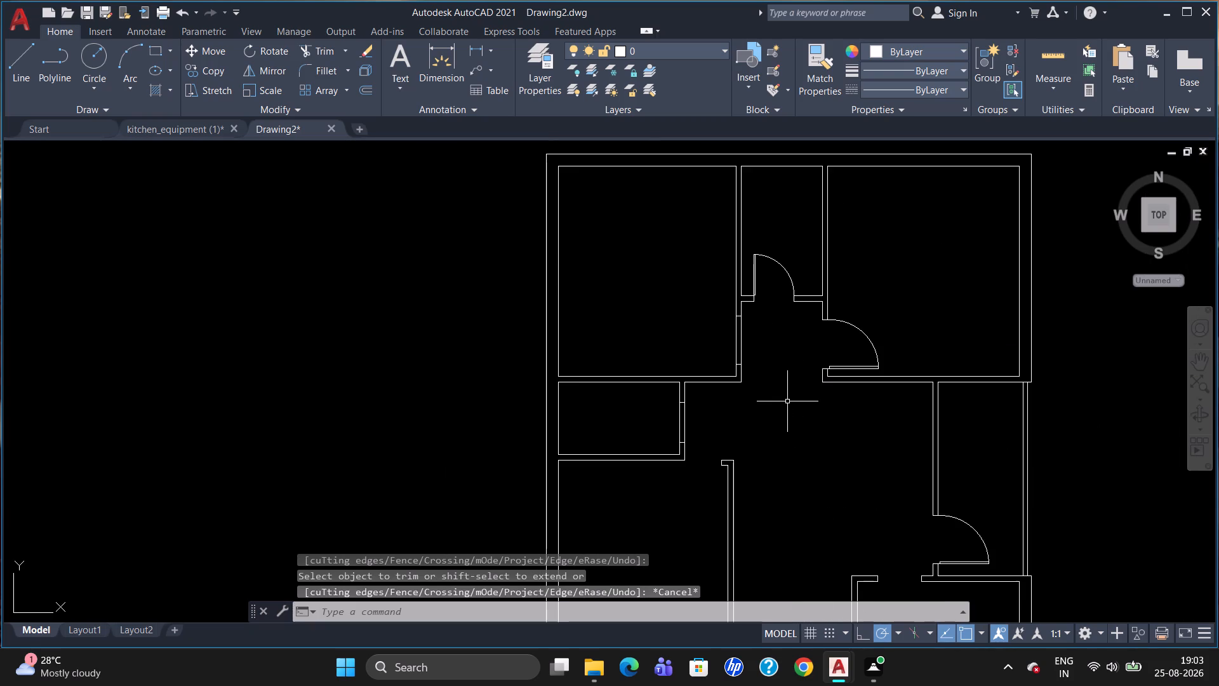
scroll(789, 382, down, 2)
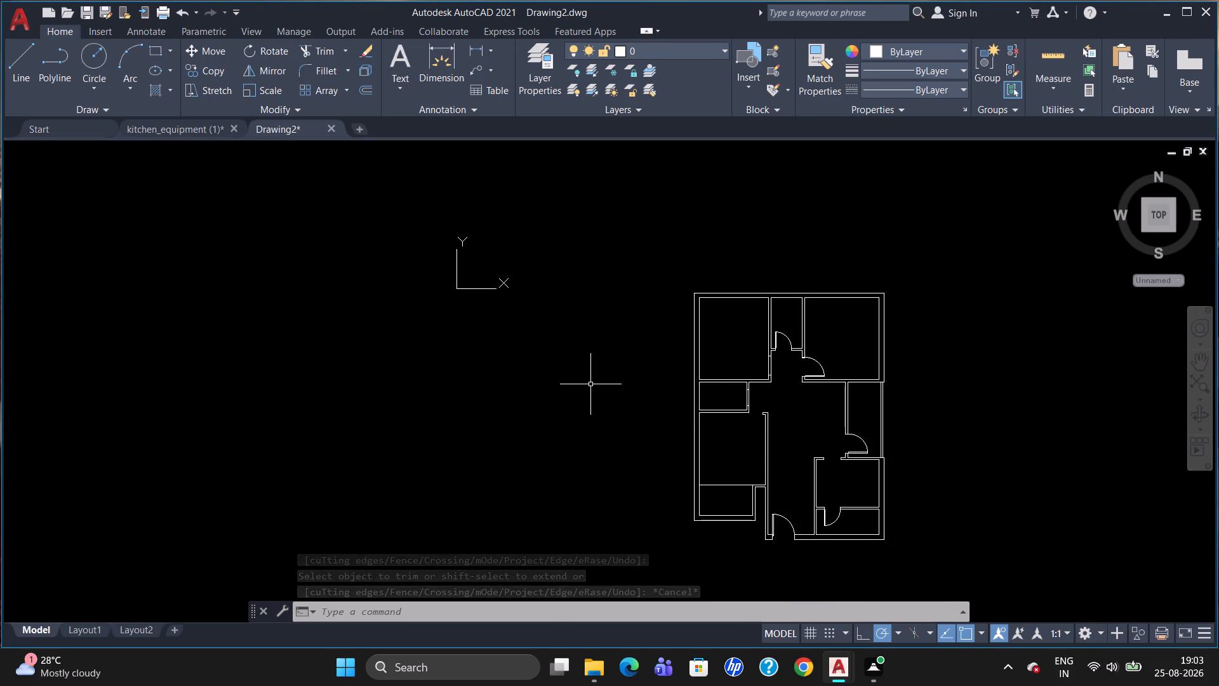
scroll(593, 384, down, 3)
scroll(622, 377, up, 3)
scroll(693, 398, up, 2)
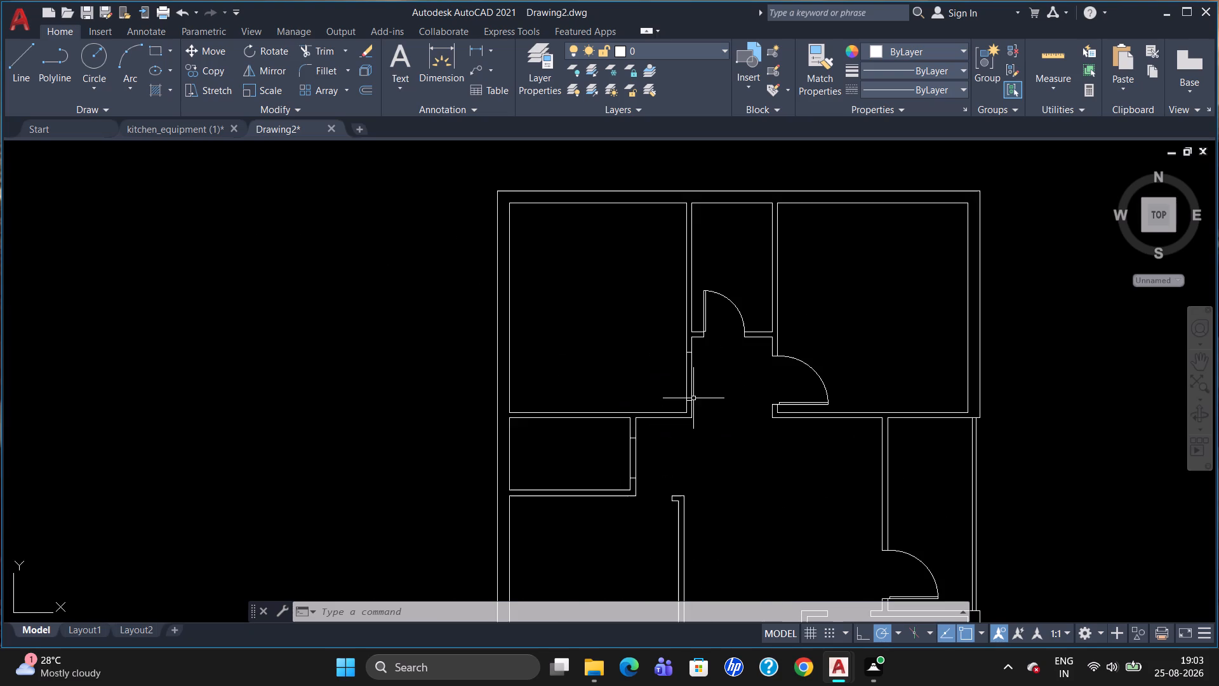
scroll(737, 395, up, 1)
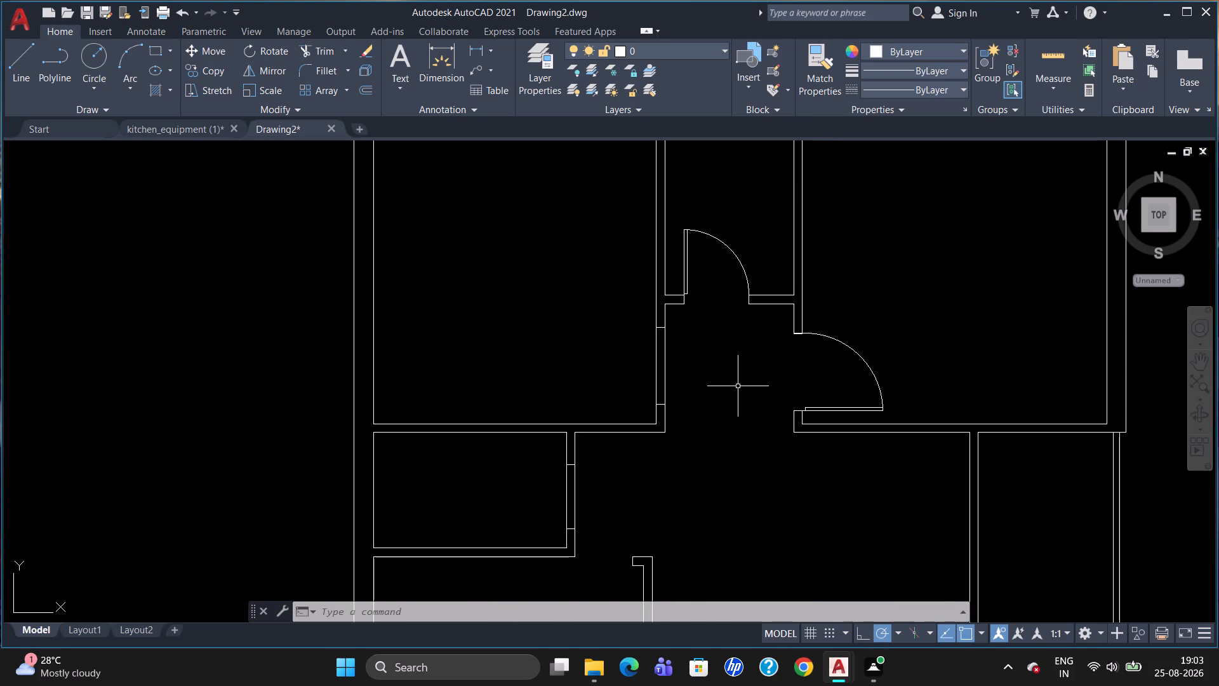
click(686, 267)
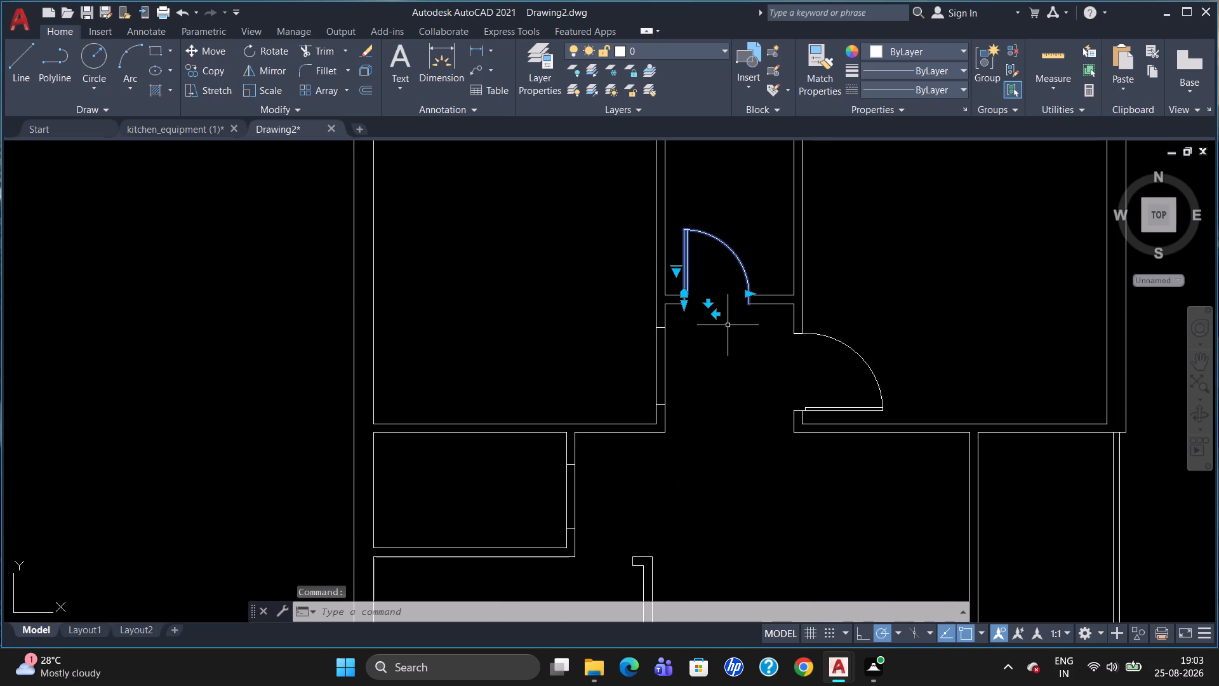
text(CO)
key(Return)
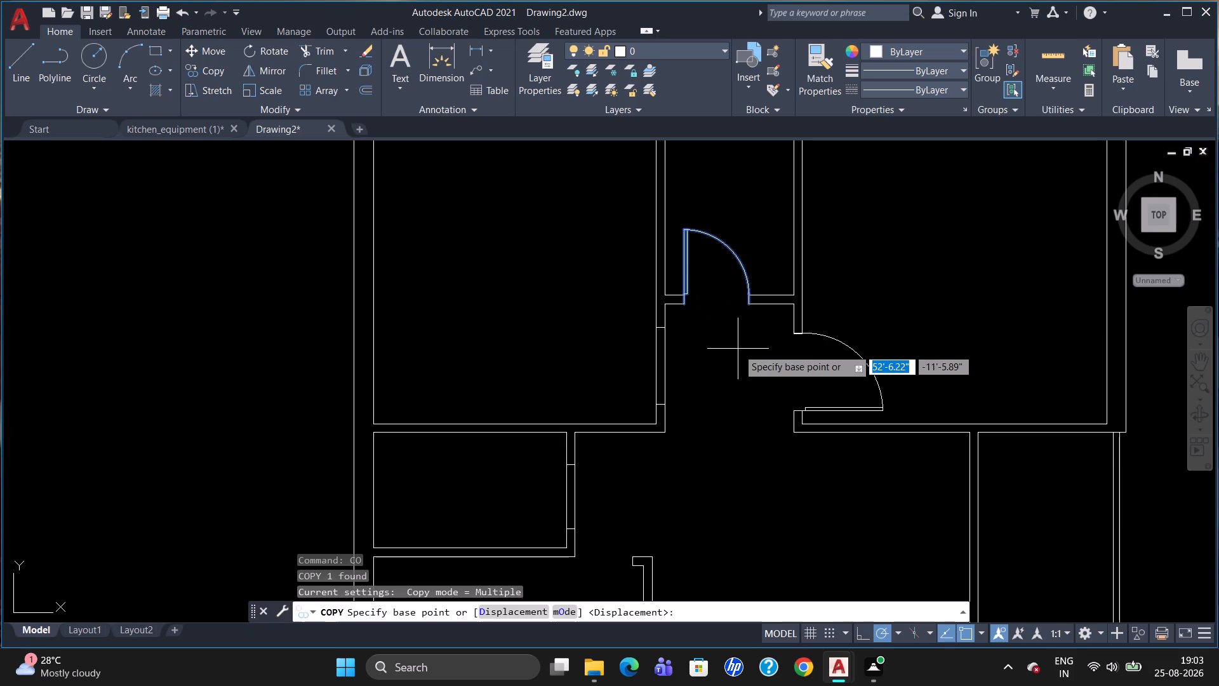
click(684, 304)
click(706, 410)
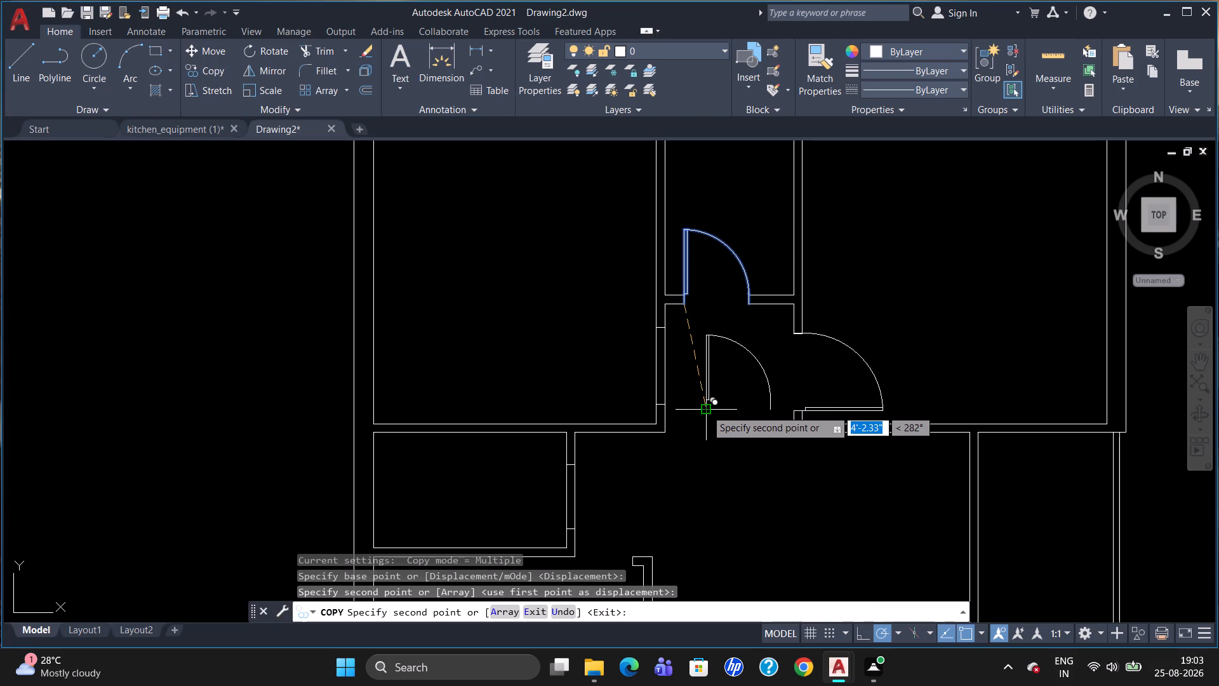
click(629, 523)
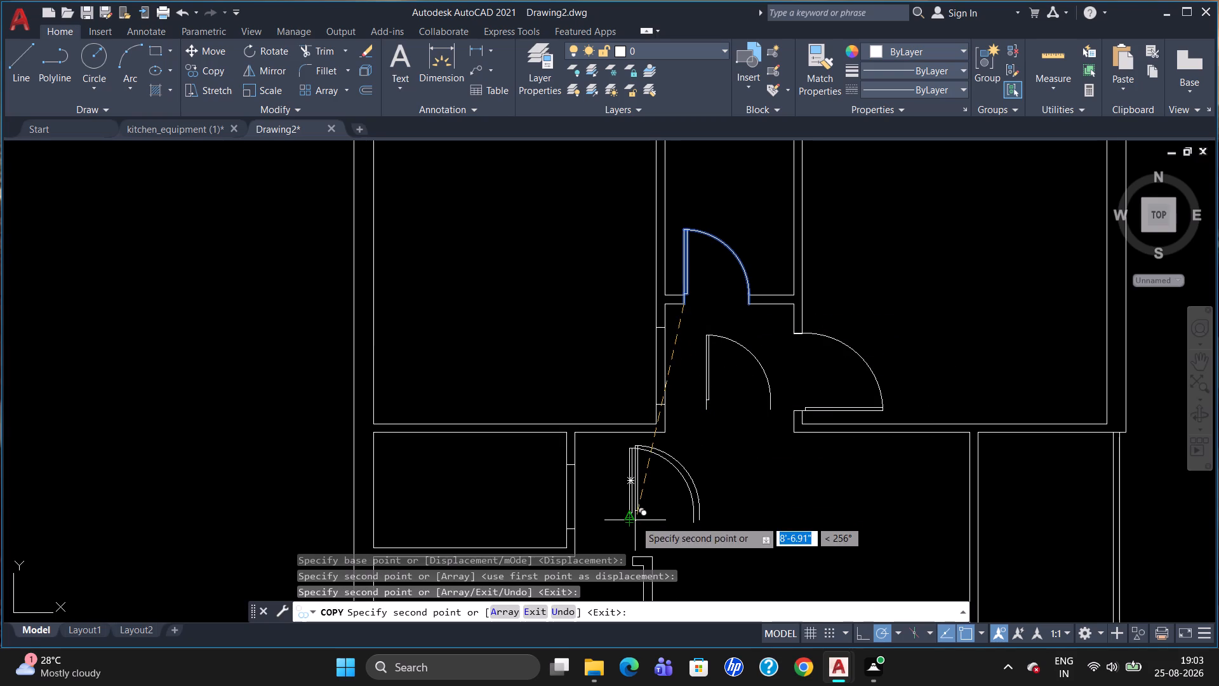
key(Escape)
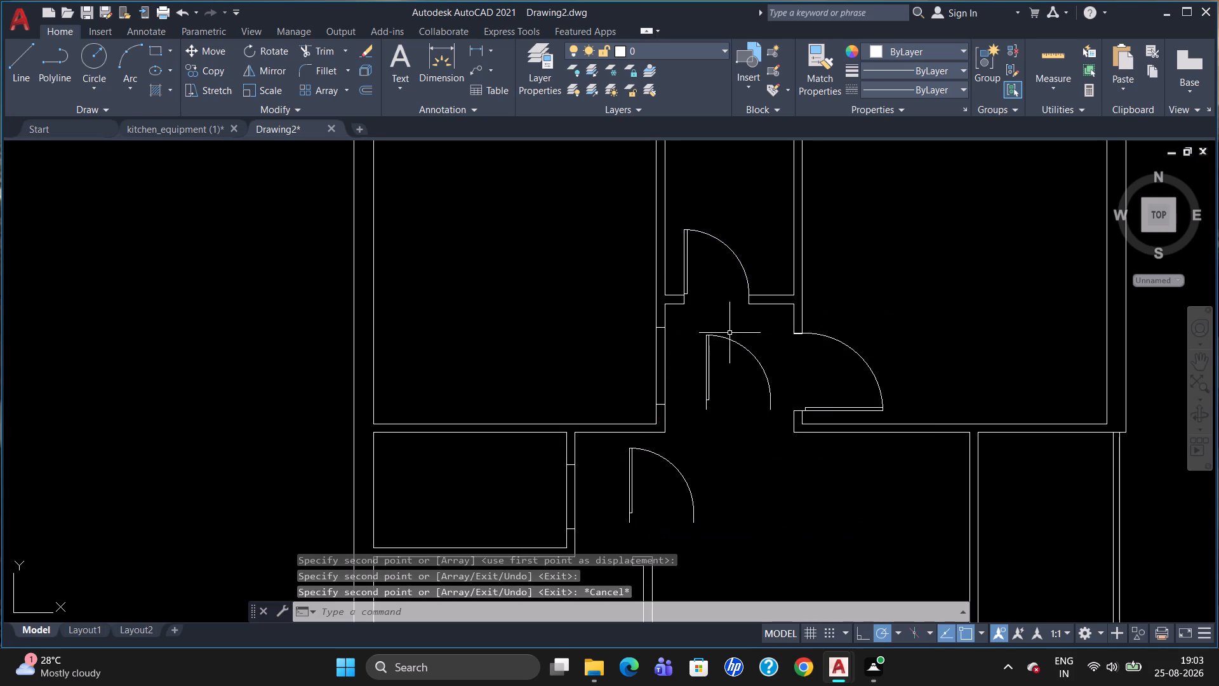
Rotate the door copy in the passage 90° about its lower-left jamb end.
click(709, 361)
text(RO)
key(Return)
click(710, 417)
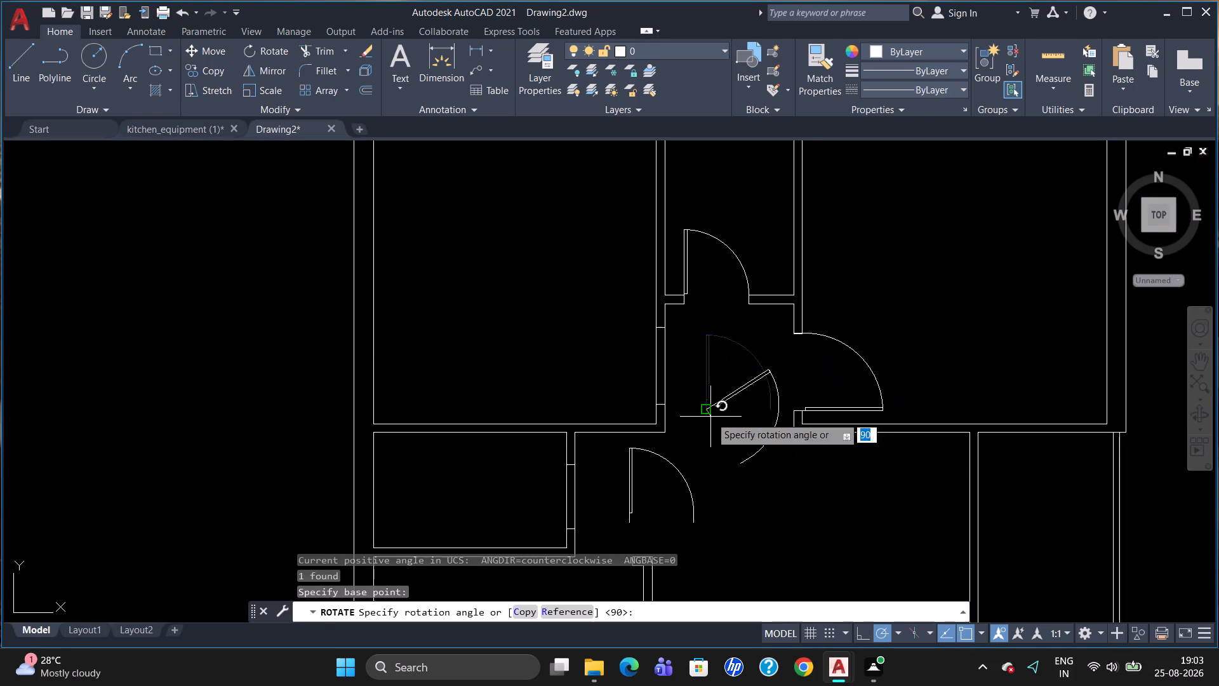
click(714, 274)
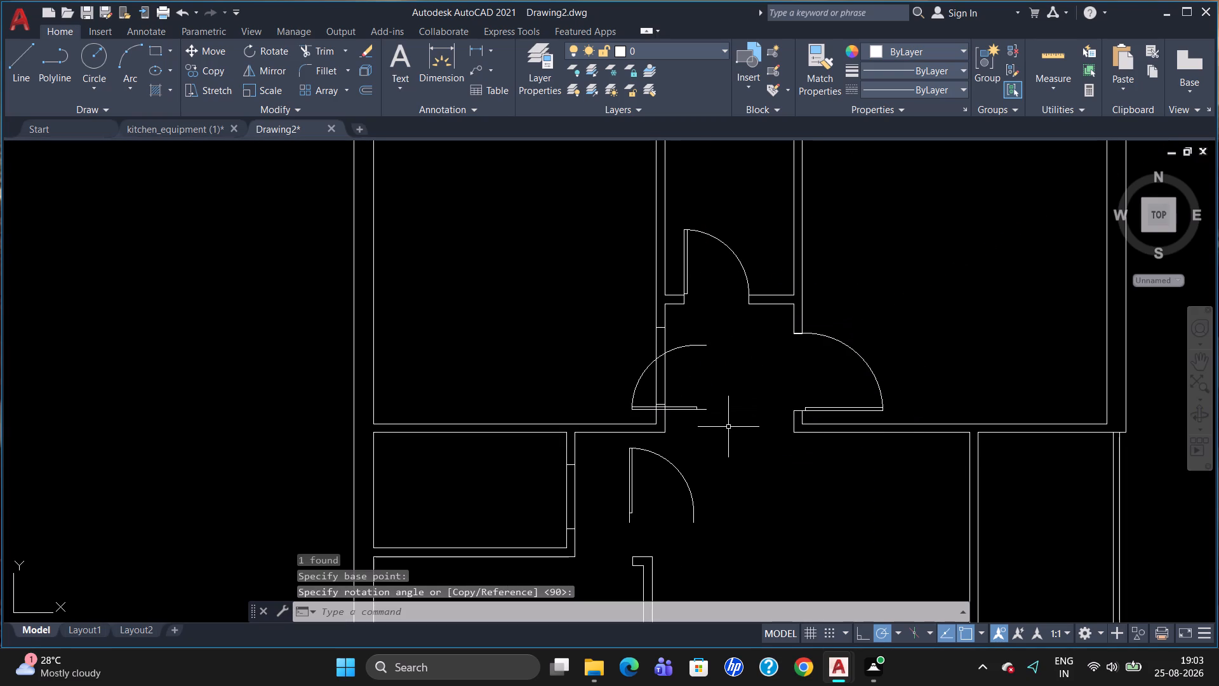
Move the rotated door from its lower jamb end to the lower opening mark on the passage side of the upper-left room's partition.
key(m)
key(Return)
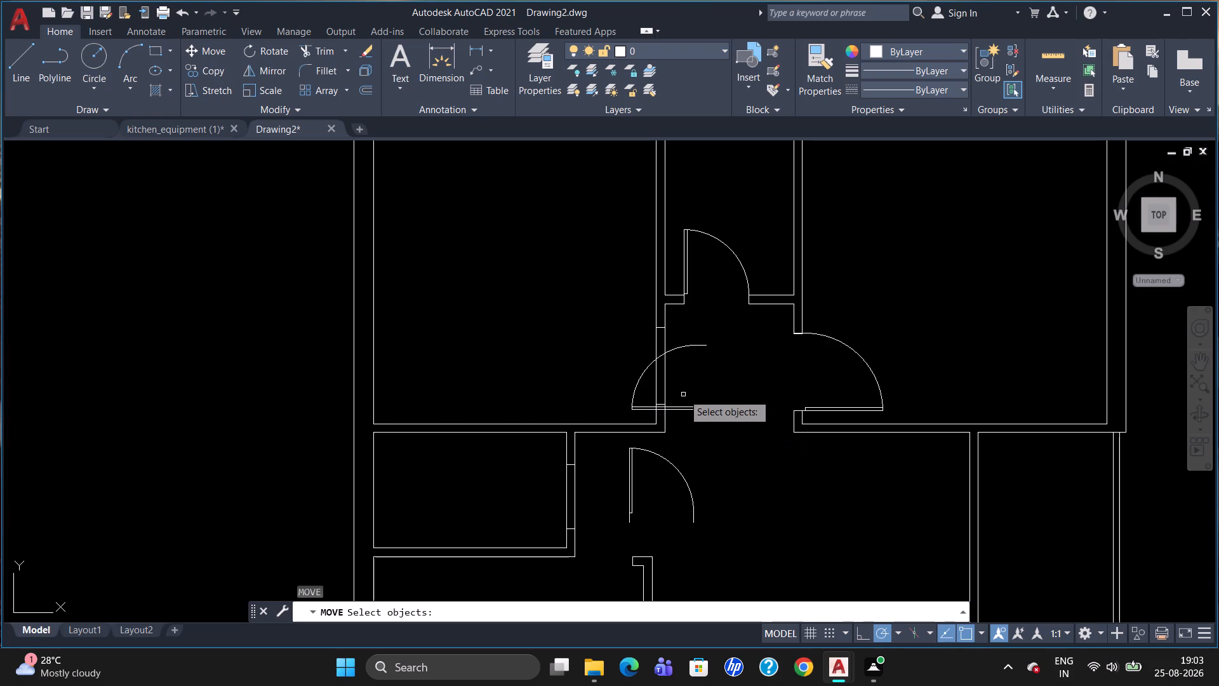
click(689, 410)
key(Return)
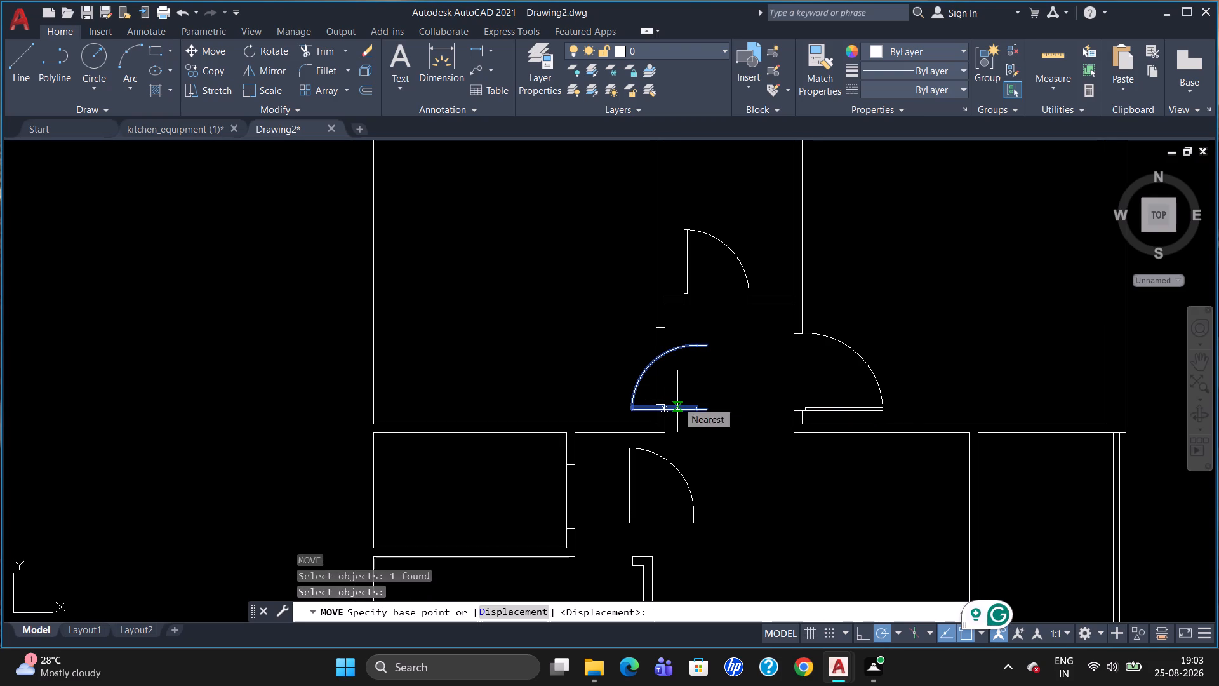
click(708, 415)
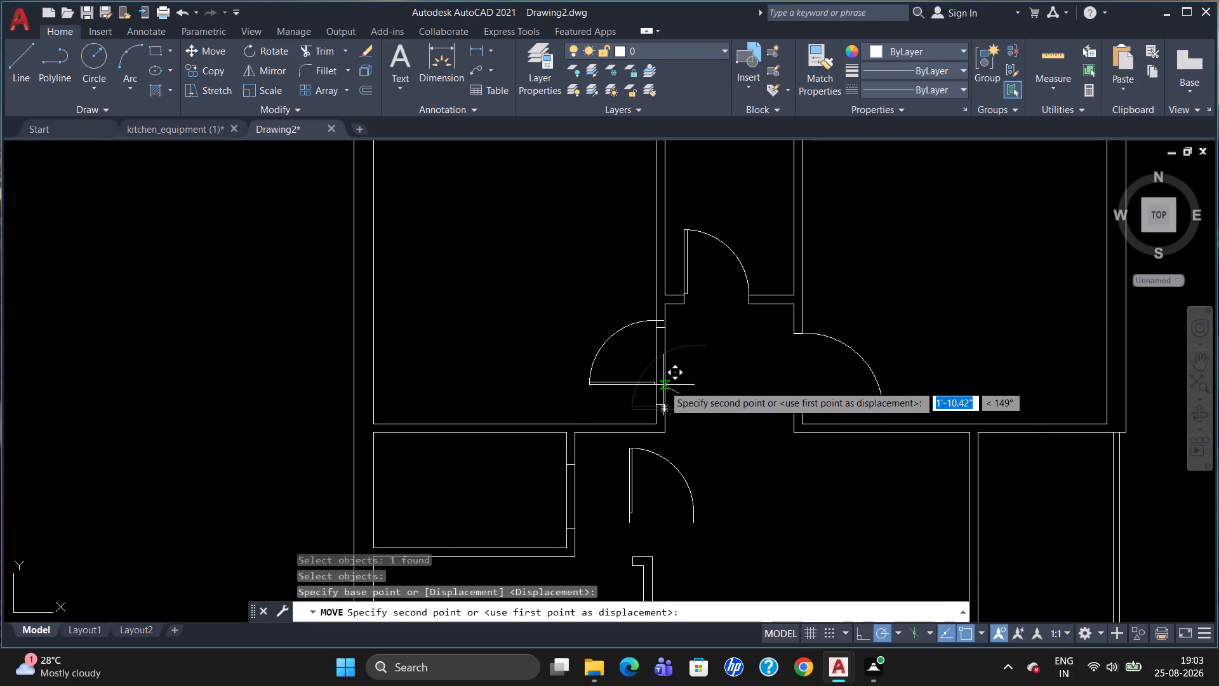
scroll(663, 385, up, 2)
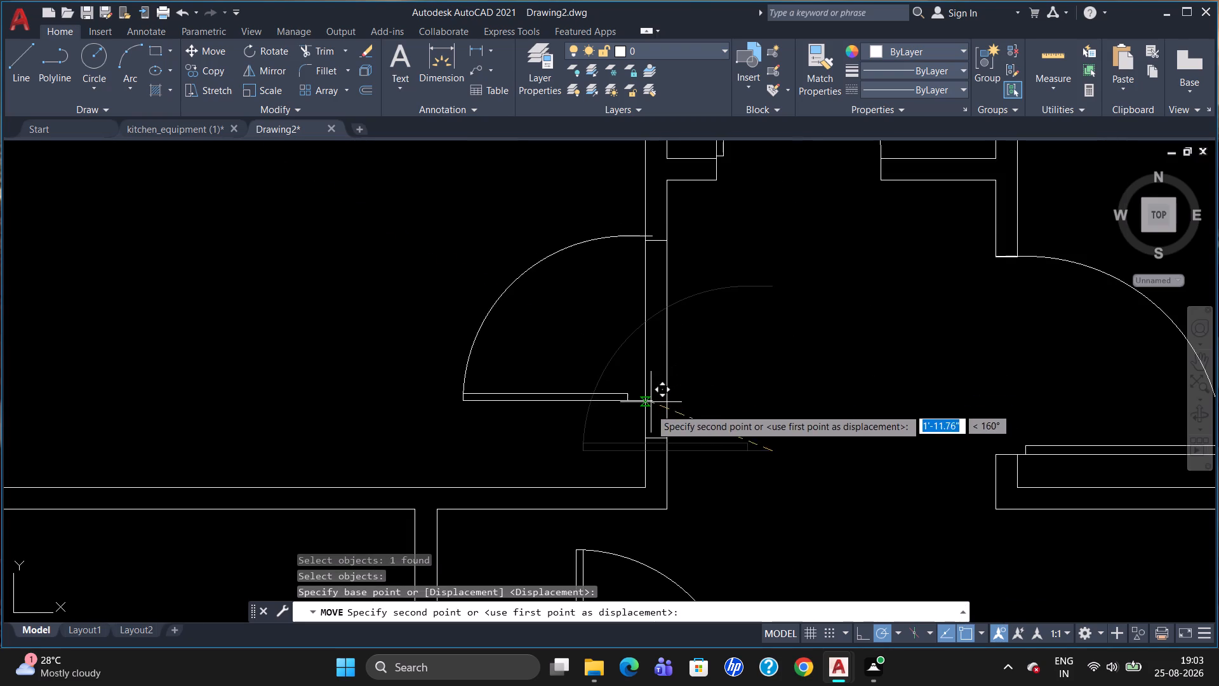
click(667, 441)
click(616, 436)
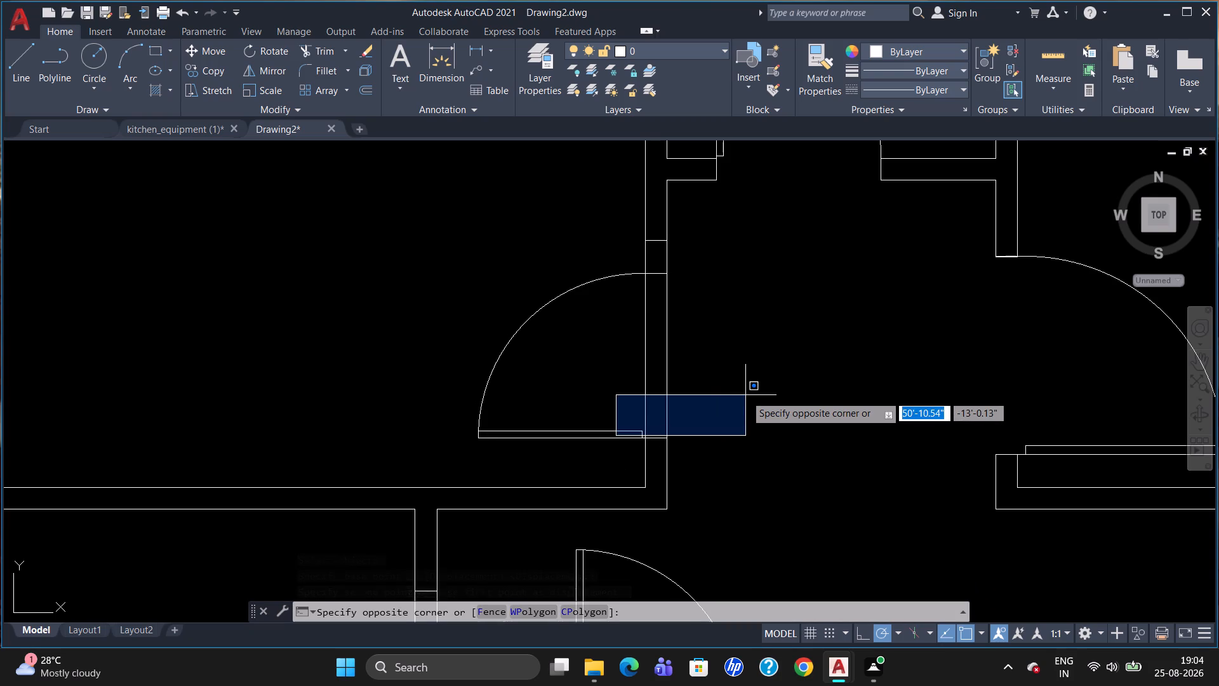
key(Escape)
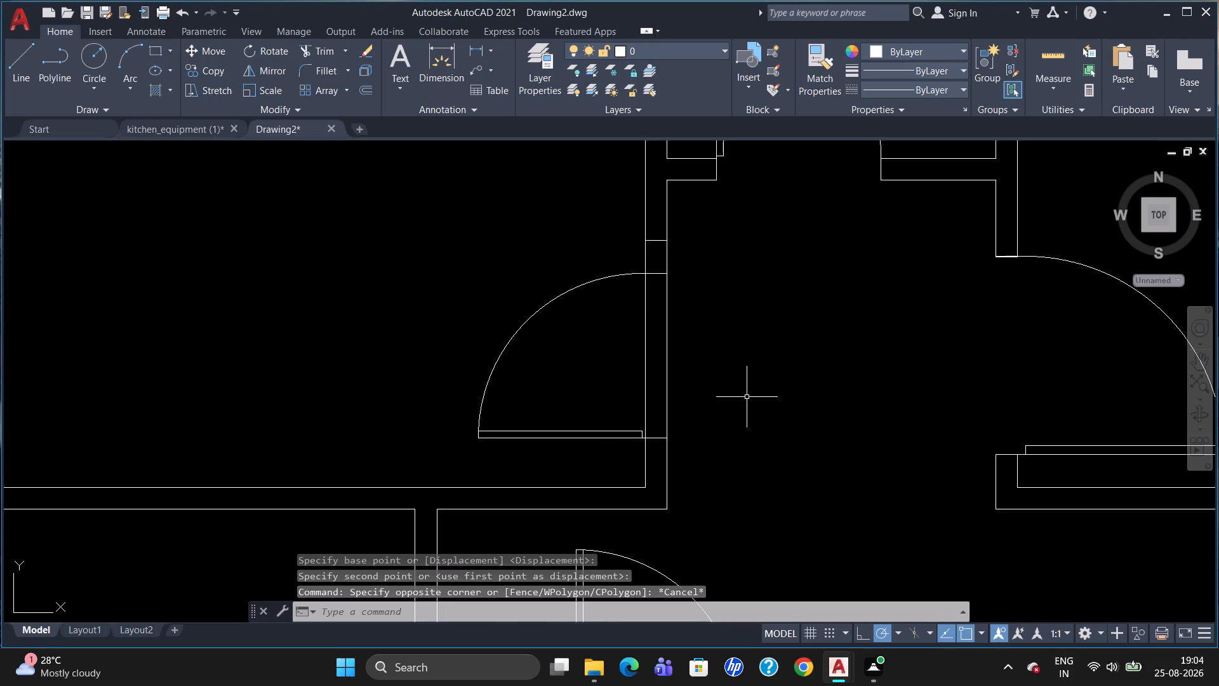
Scale the upper-left room's door block up about its lower jamb end, then fine-tune it to meet the opening's upper mark.
text(SC)
key(Return)
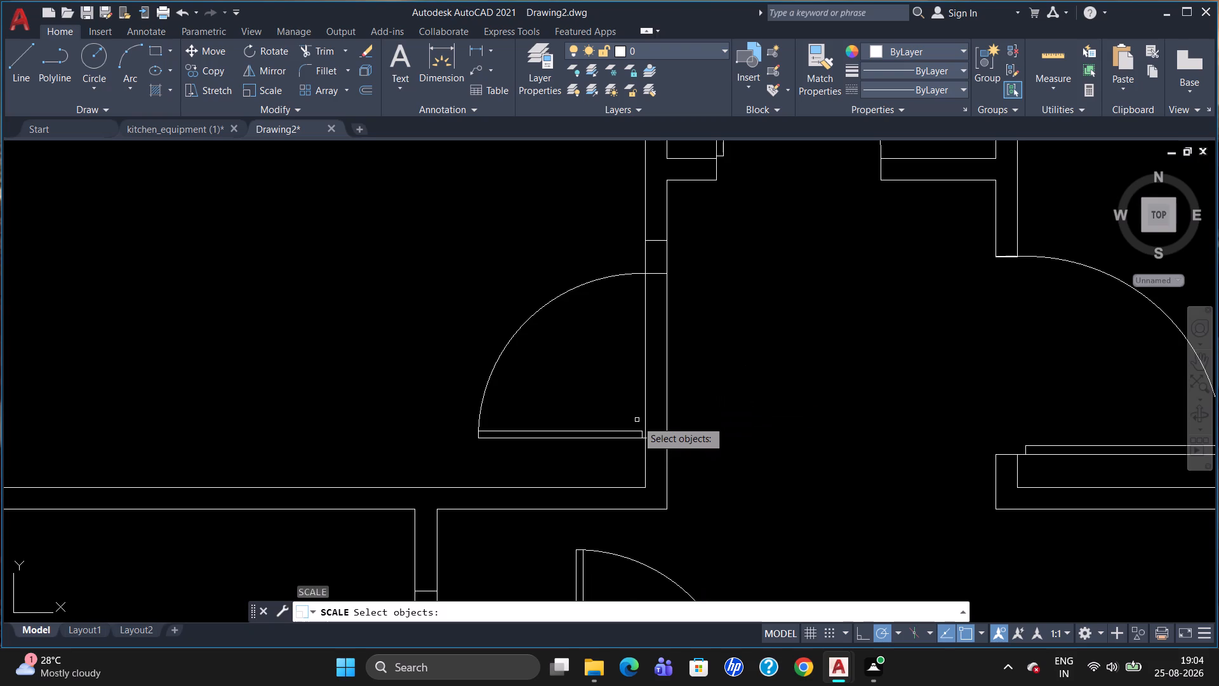
click(632, 431)
key(Return)
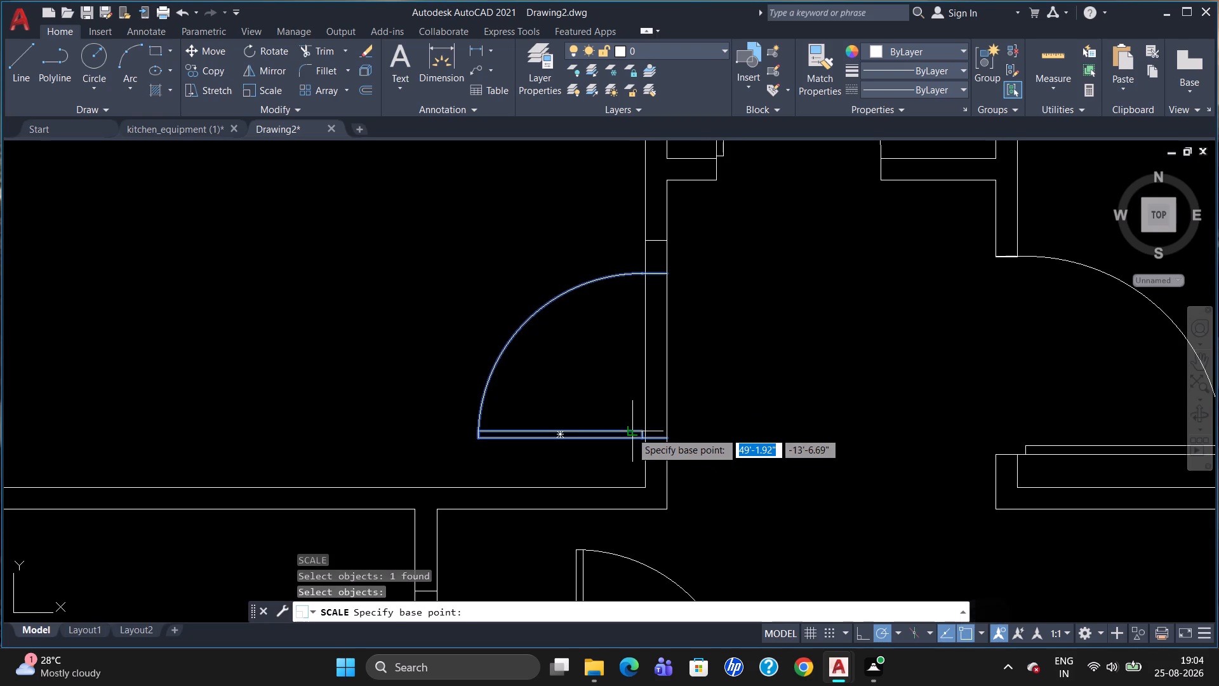
click(663, 439)
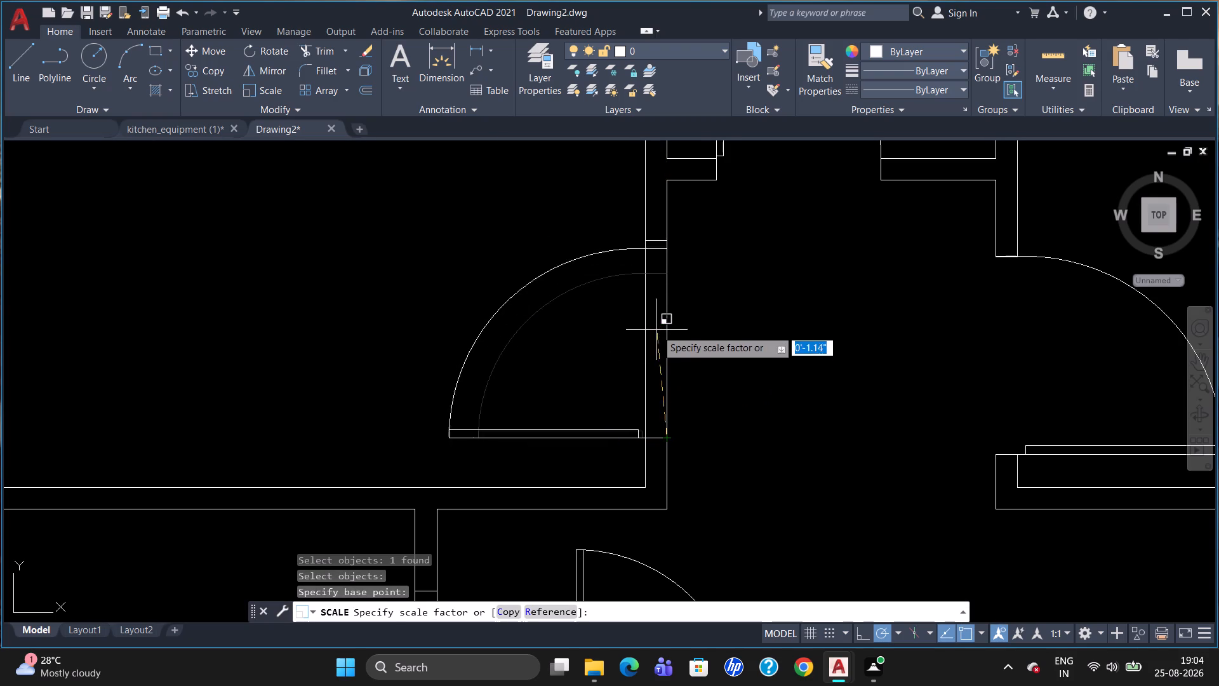
click(662, 325)
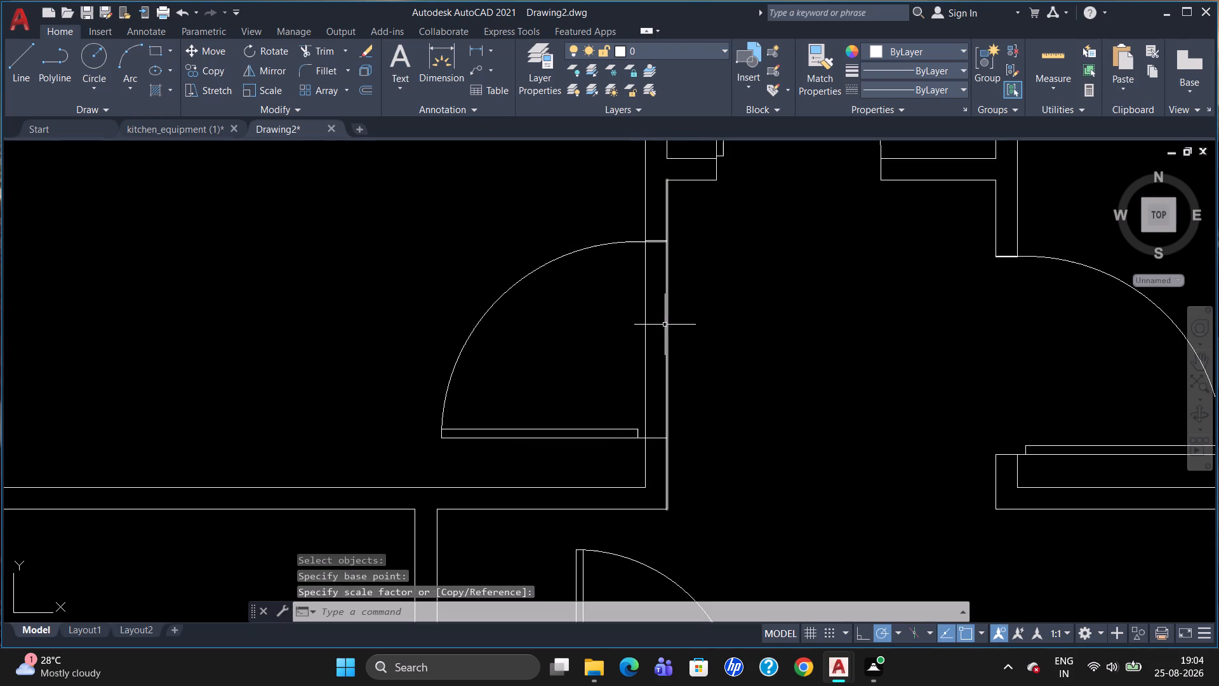
click(599, 431)
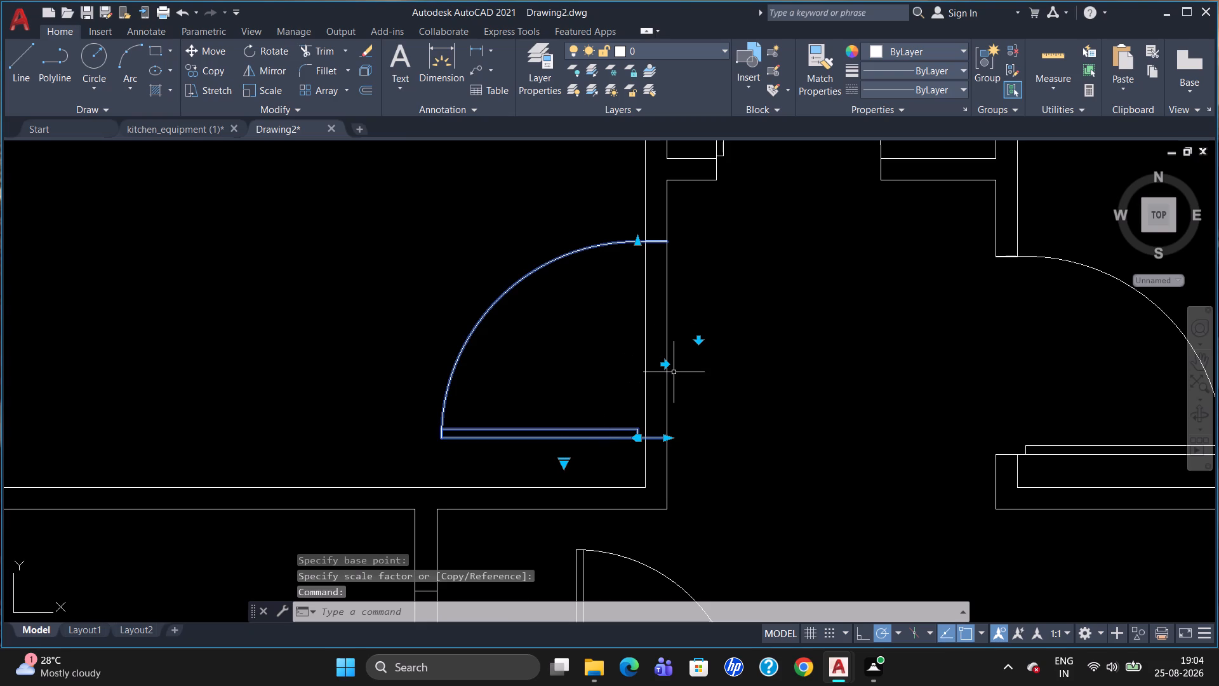
text(SC)
key(Return)
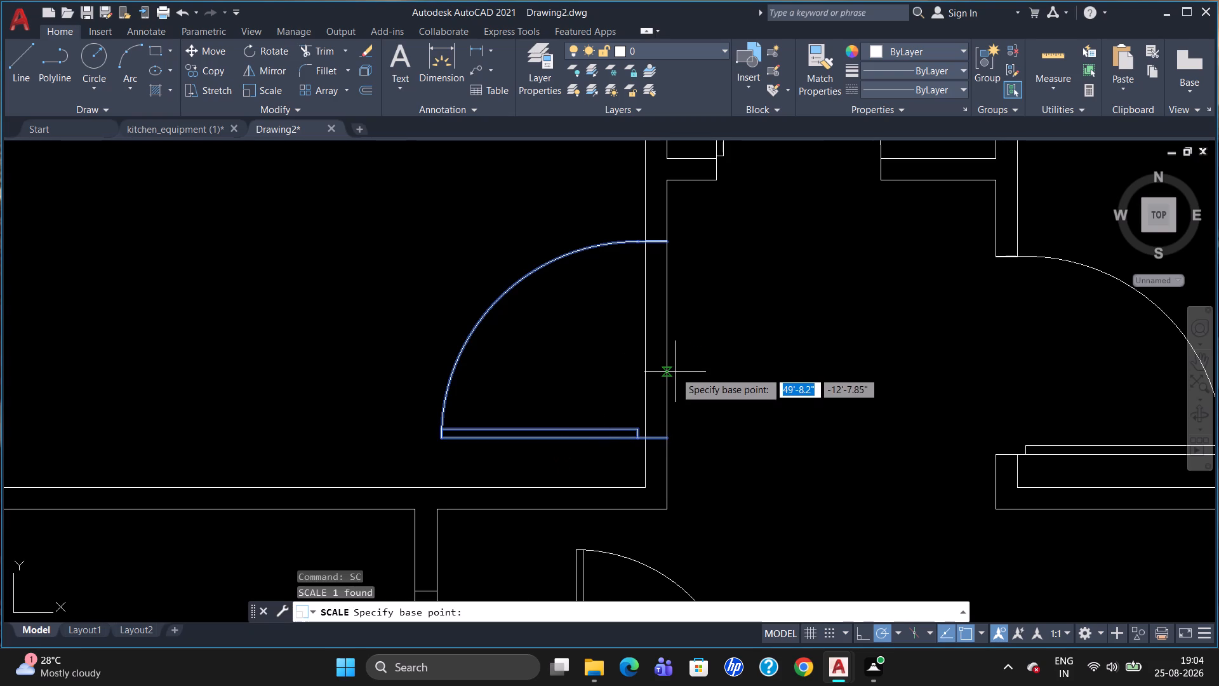
click(669, 445)
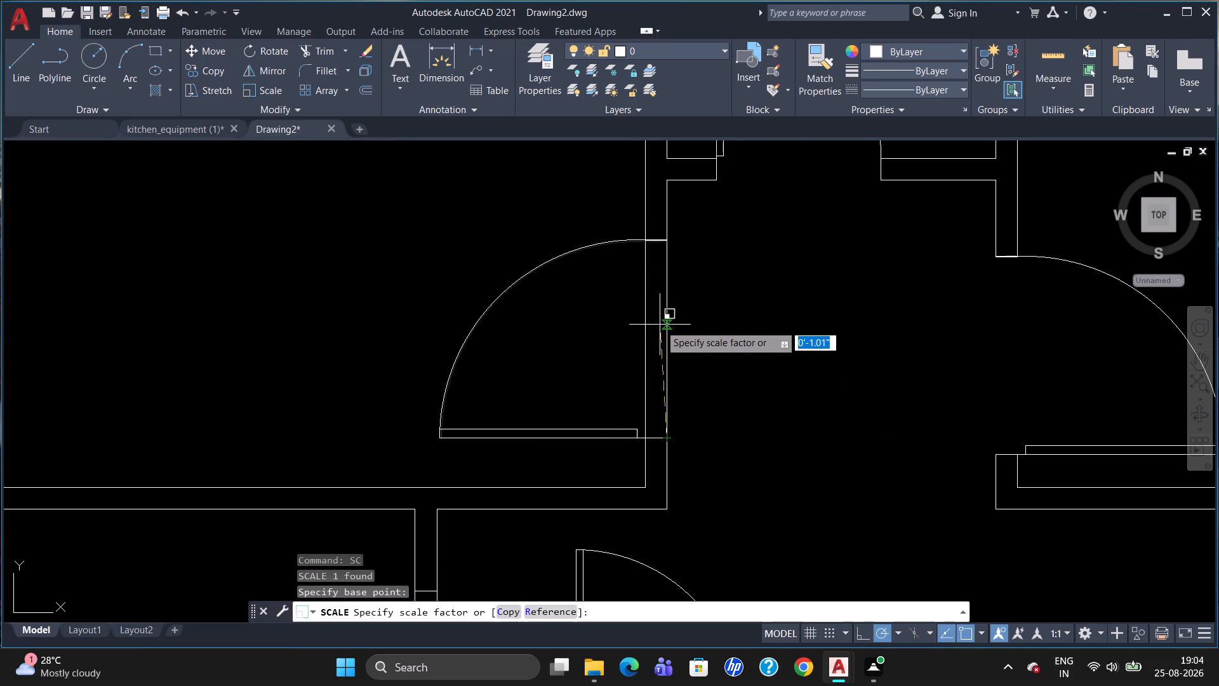
click(660, 325)
key(Escape)
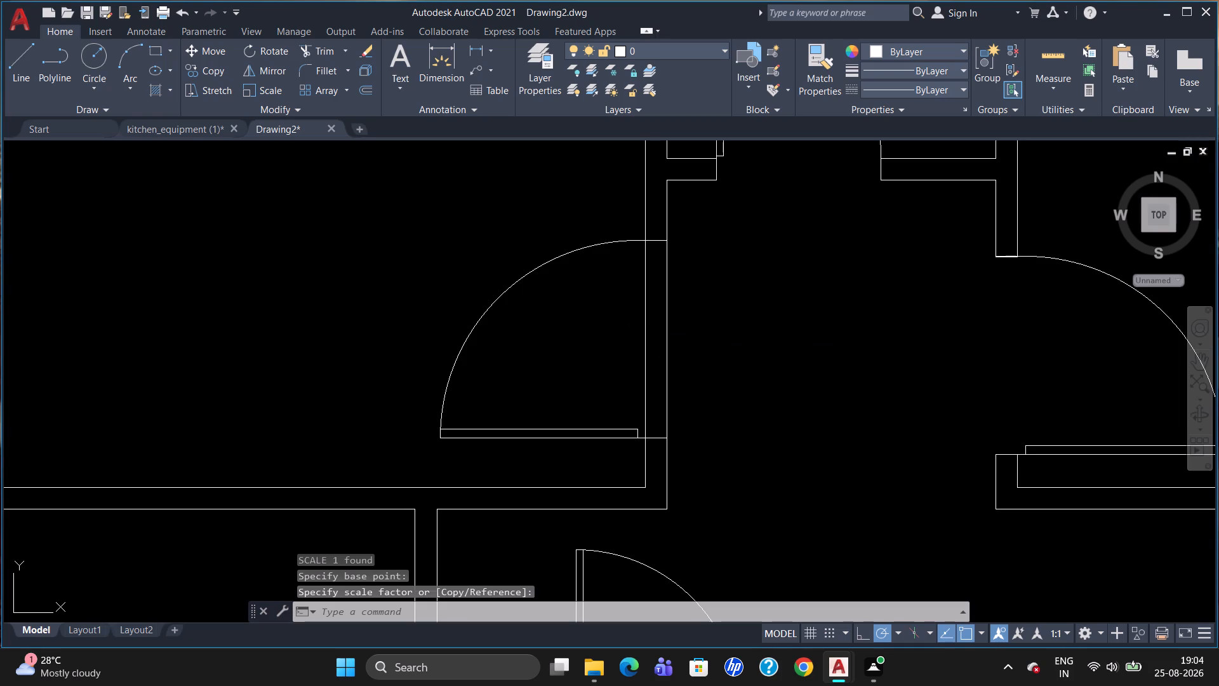
Trim both partition lines out of the upper-left room's door opening between the door's two jamb marks.
text(TR)
key(Return)
key(Return)
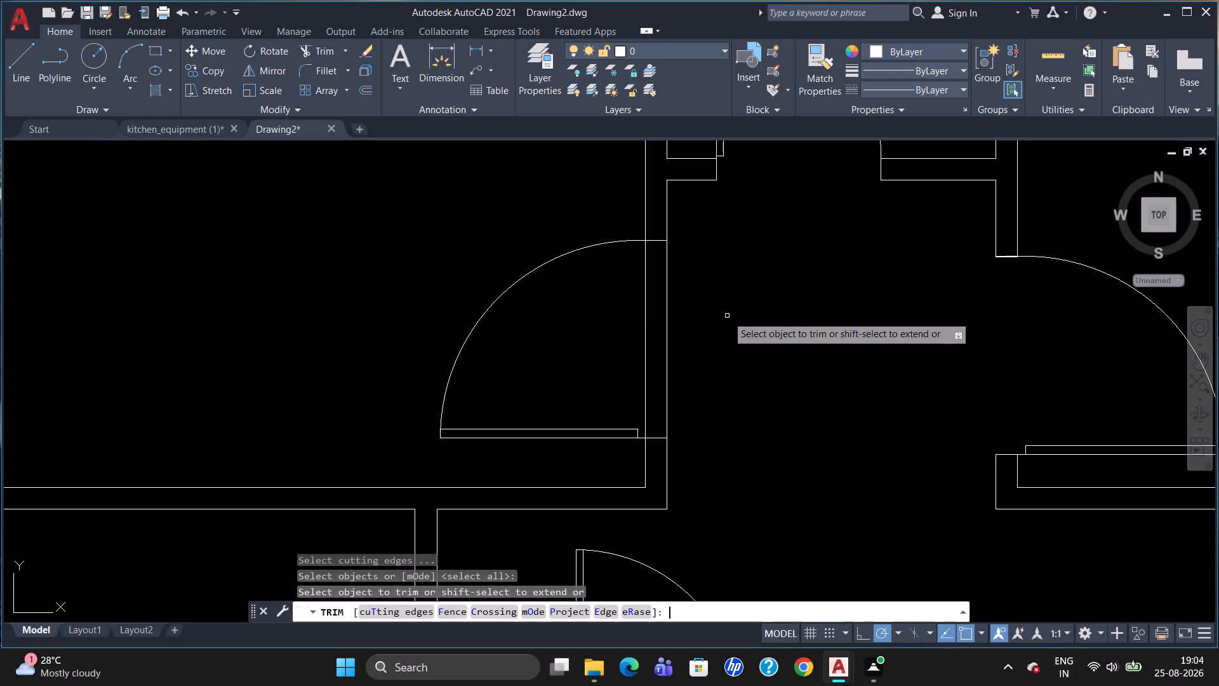
click(667, 333)
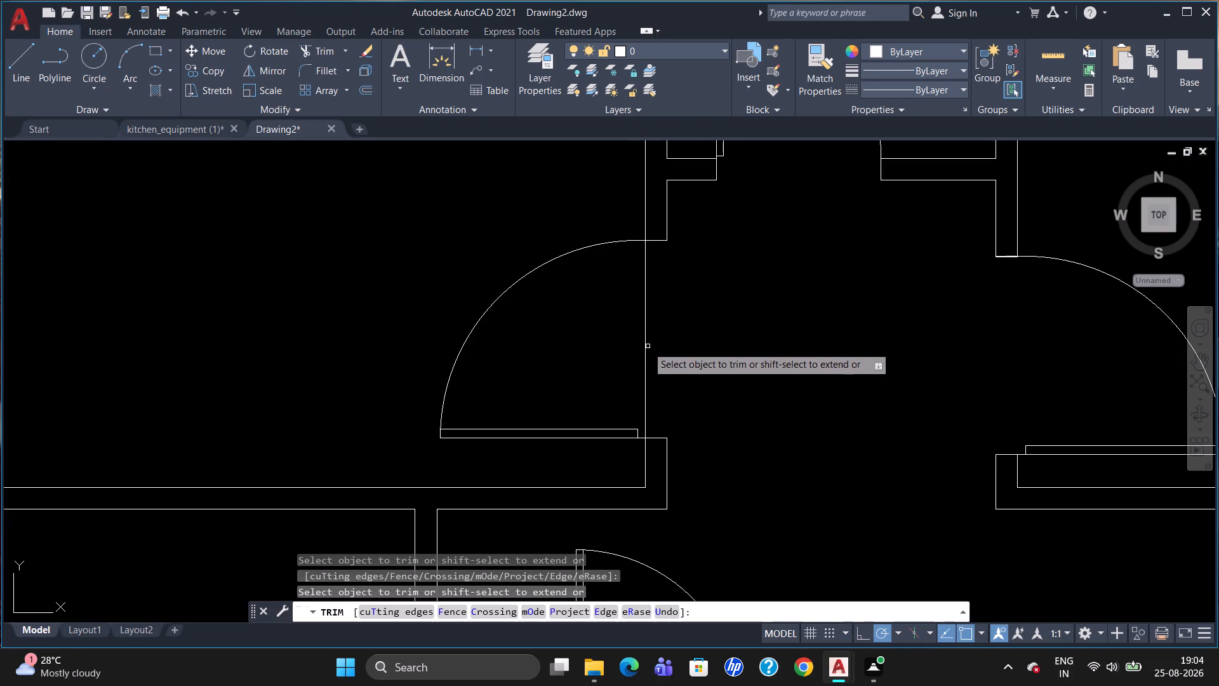
click(646, 347)
scroll(727, 313, down, 3)
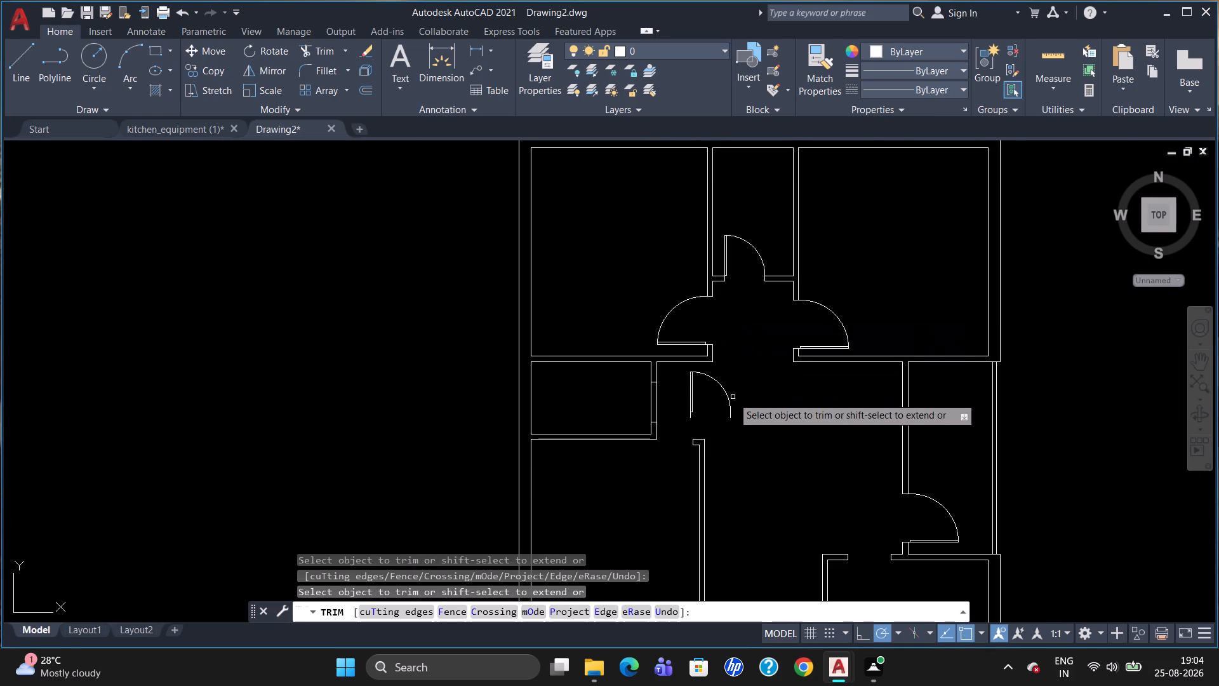
key(Escape)
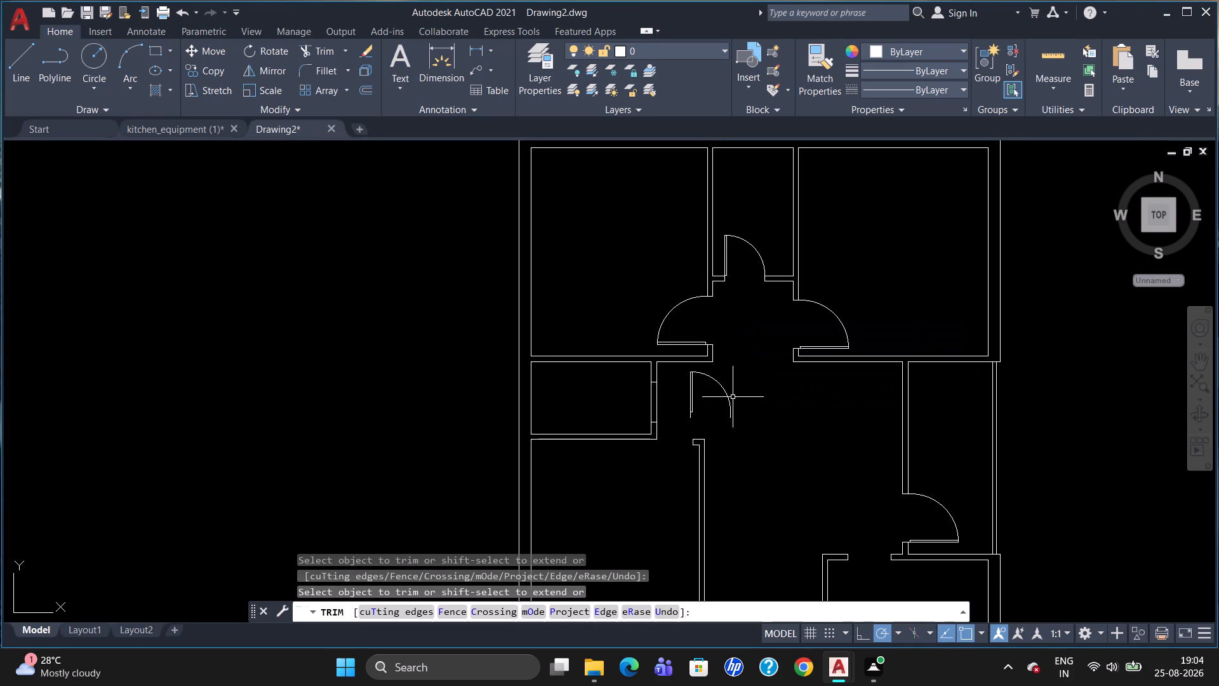
Rotate the door copy beside the small left room 90° about the top end of its leaf.
click(689, 404)
text(RO)
key(Return)
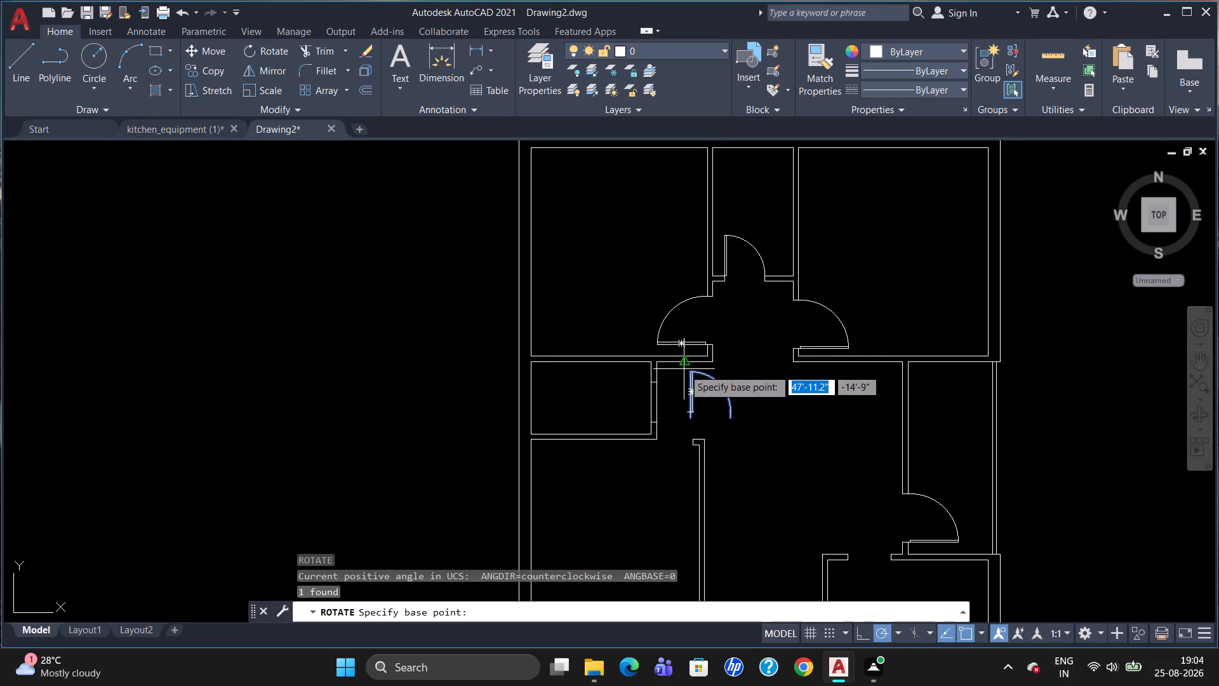
click(689, 377)
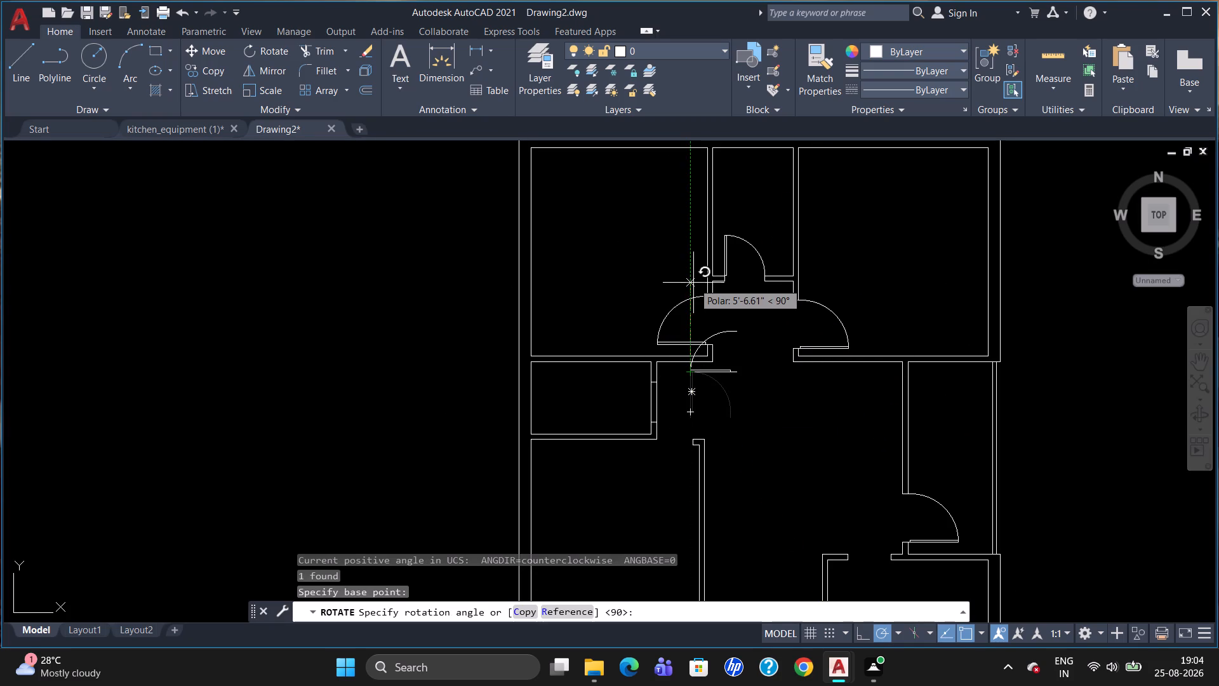
click(693, 281)
Move the rotated door from its lower jamb end to the lower opening mark on the passage side of the small left room's partition.
click(724, 373)
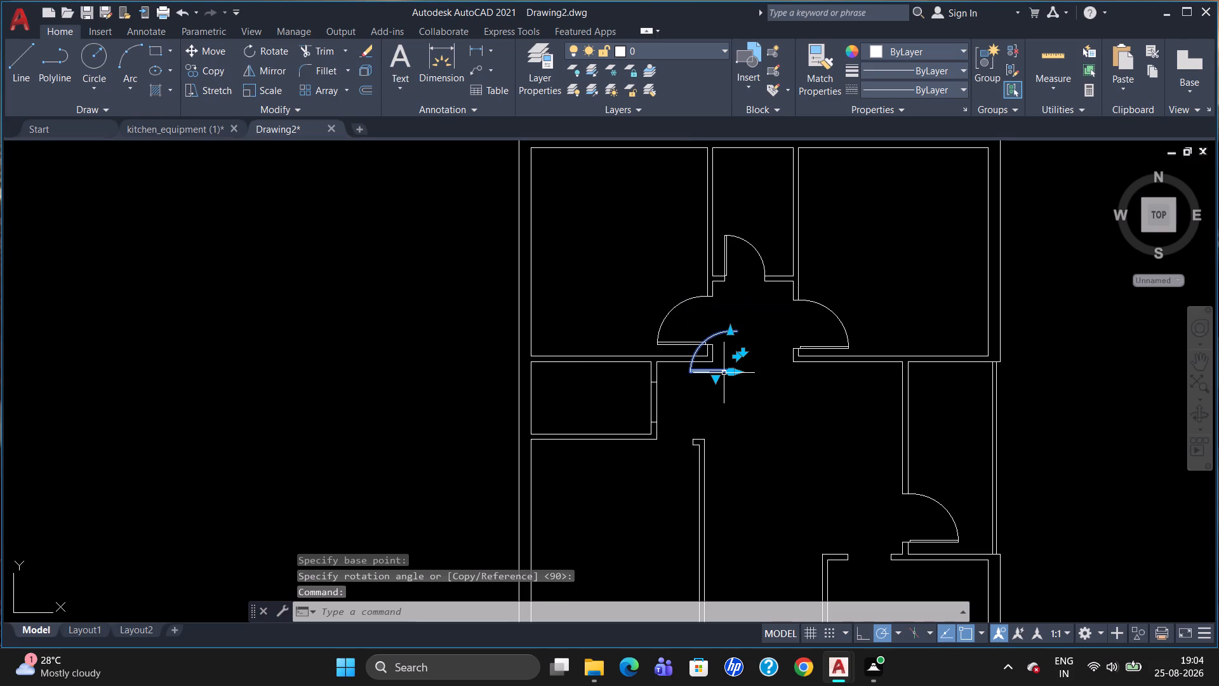
key(m)
key(Return)
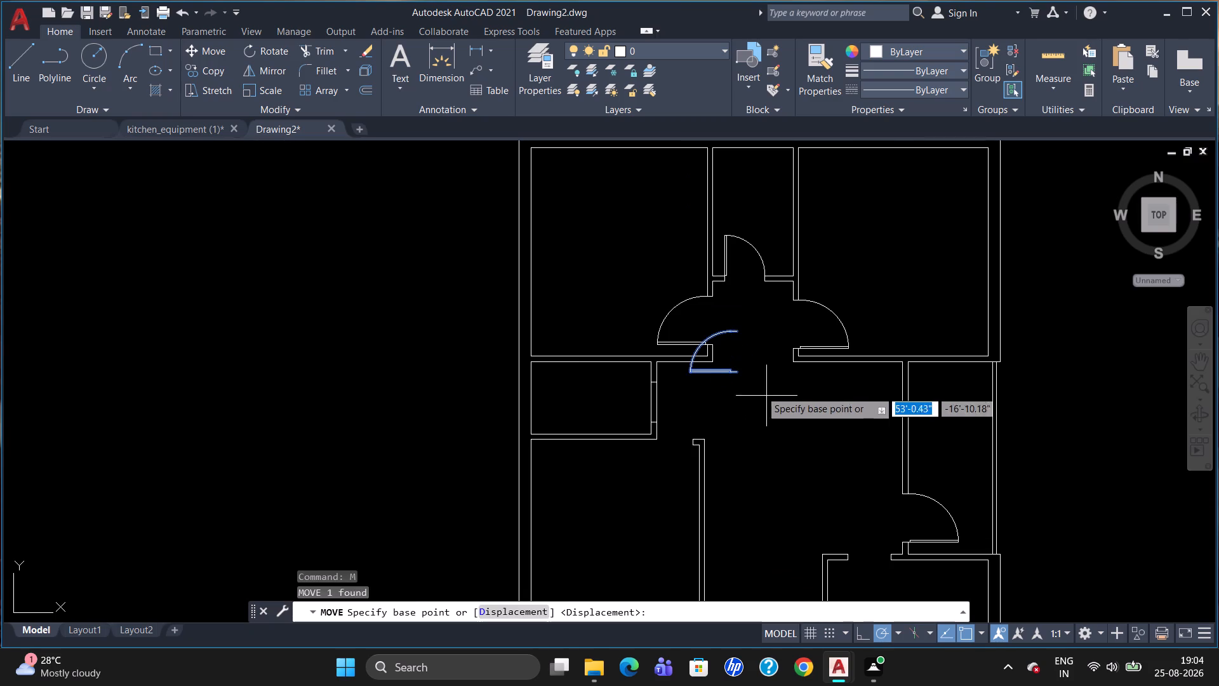
click(737, 368)
scroll(649, 413, up, 1)
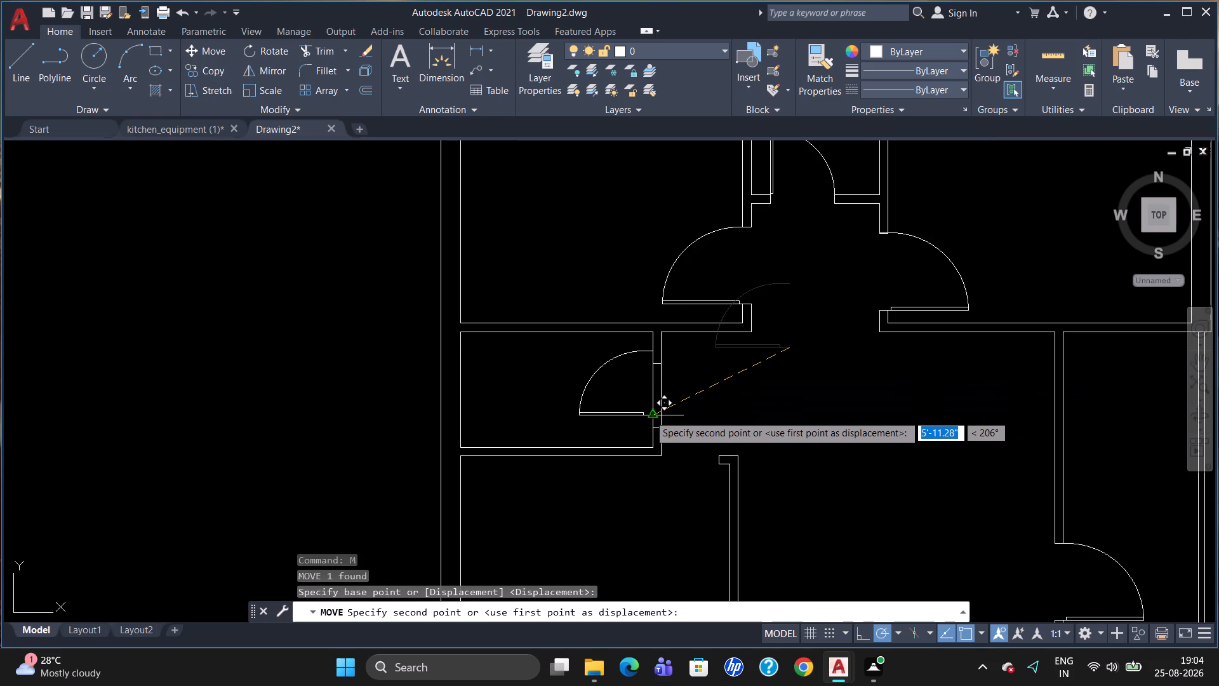
scroll(653, 414, up, 2)
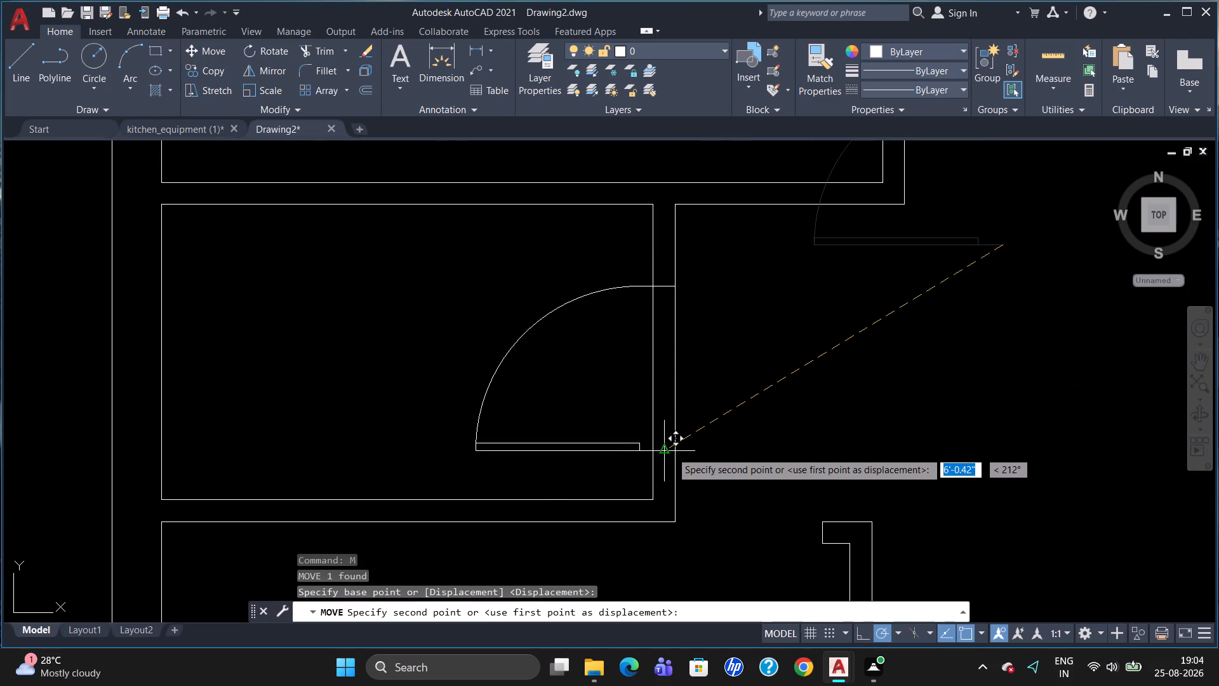
click(676, 450)
scroll(752, 417, down, 2)
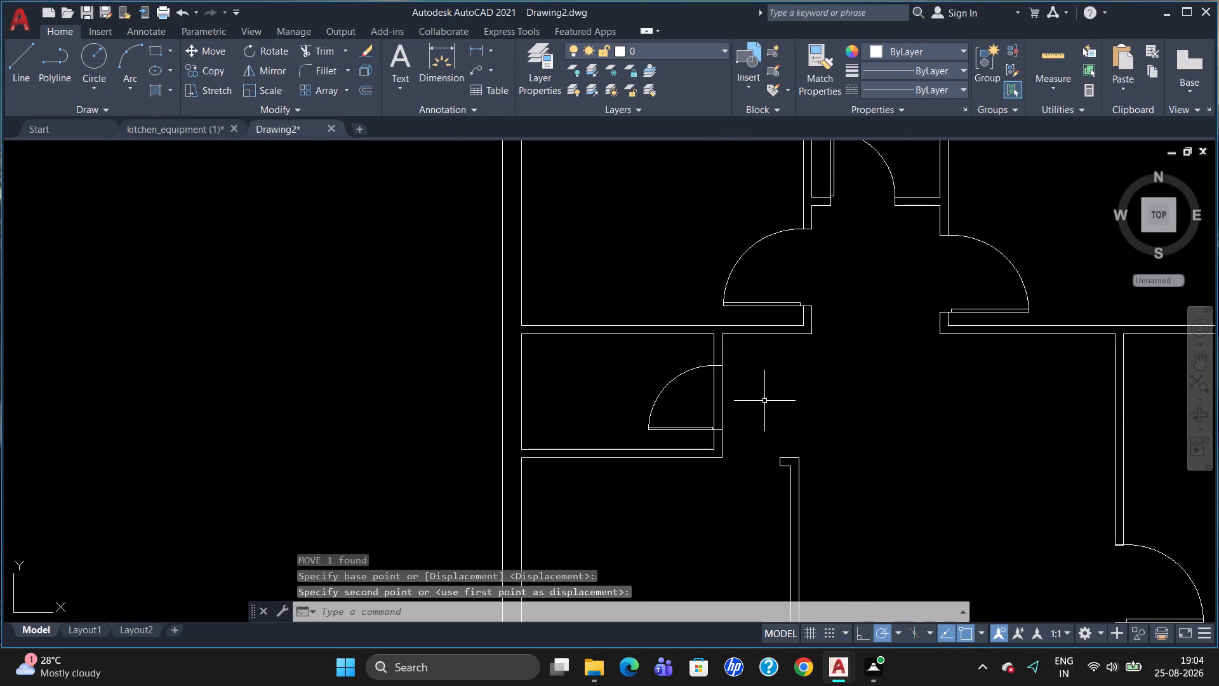
Trim both partition lines out of the small left room's door opening.
key(Escape)
text(TR)
key(Return)
key(Return)
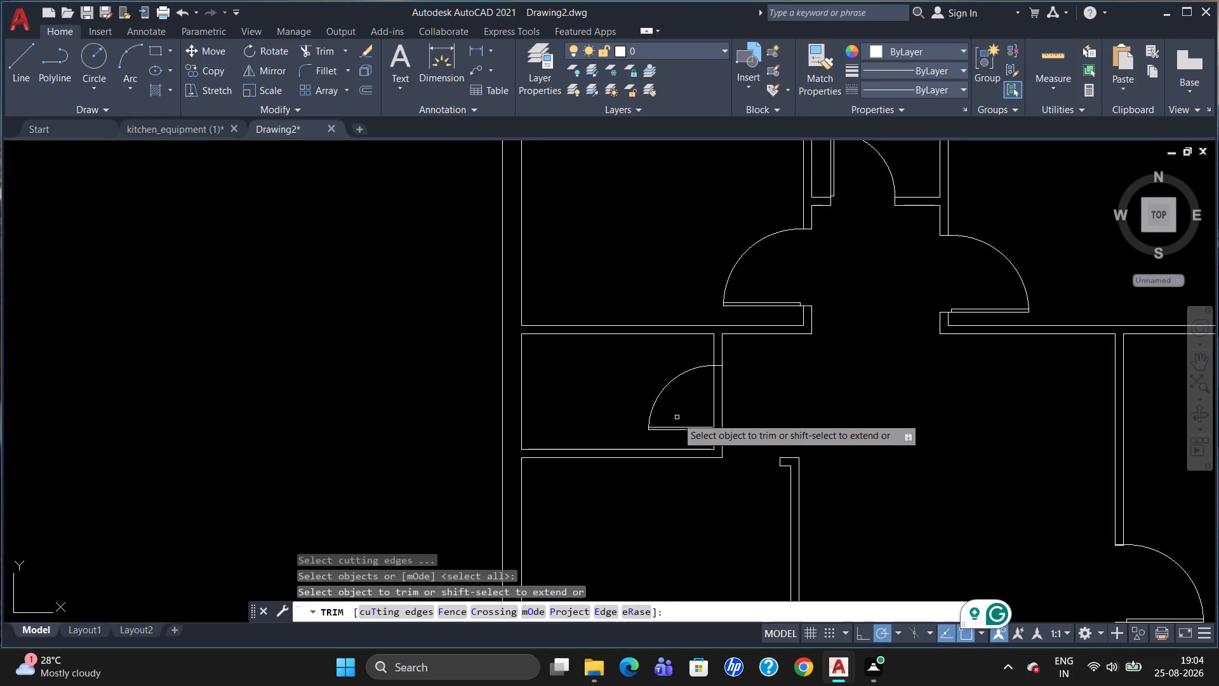
click(712, 403)
click(716, 398)
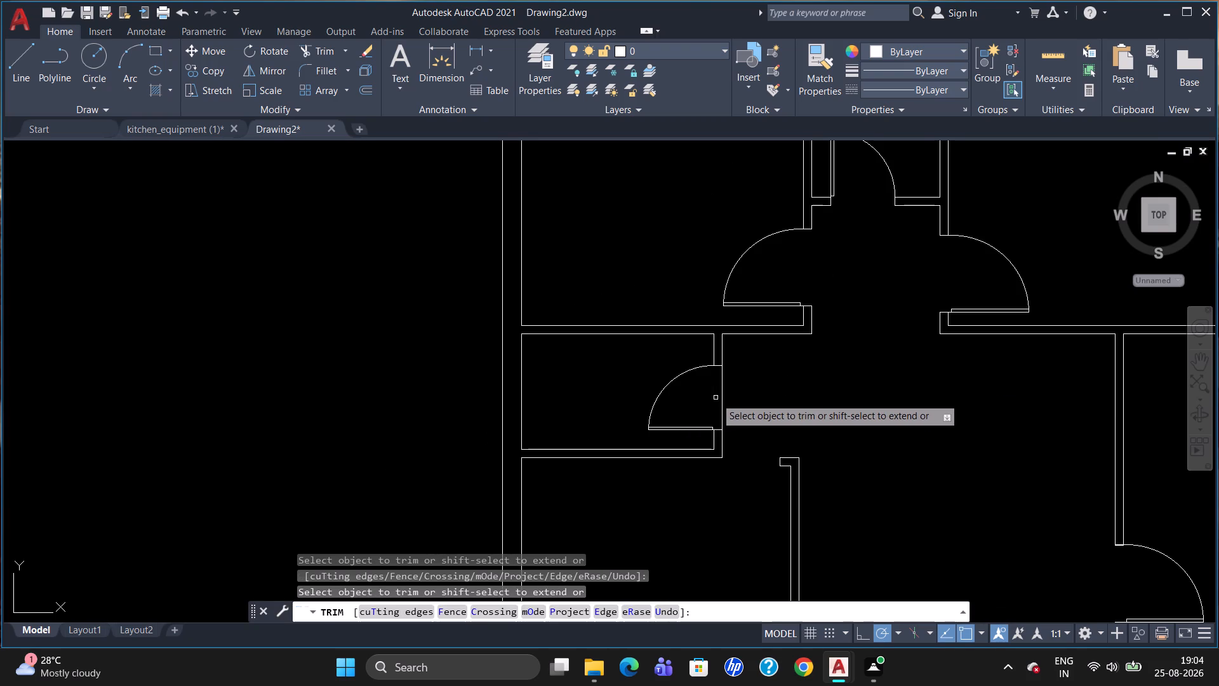
click(723, 396)
scroll(800, 367, down, 3)
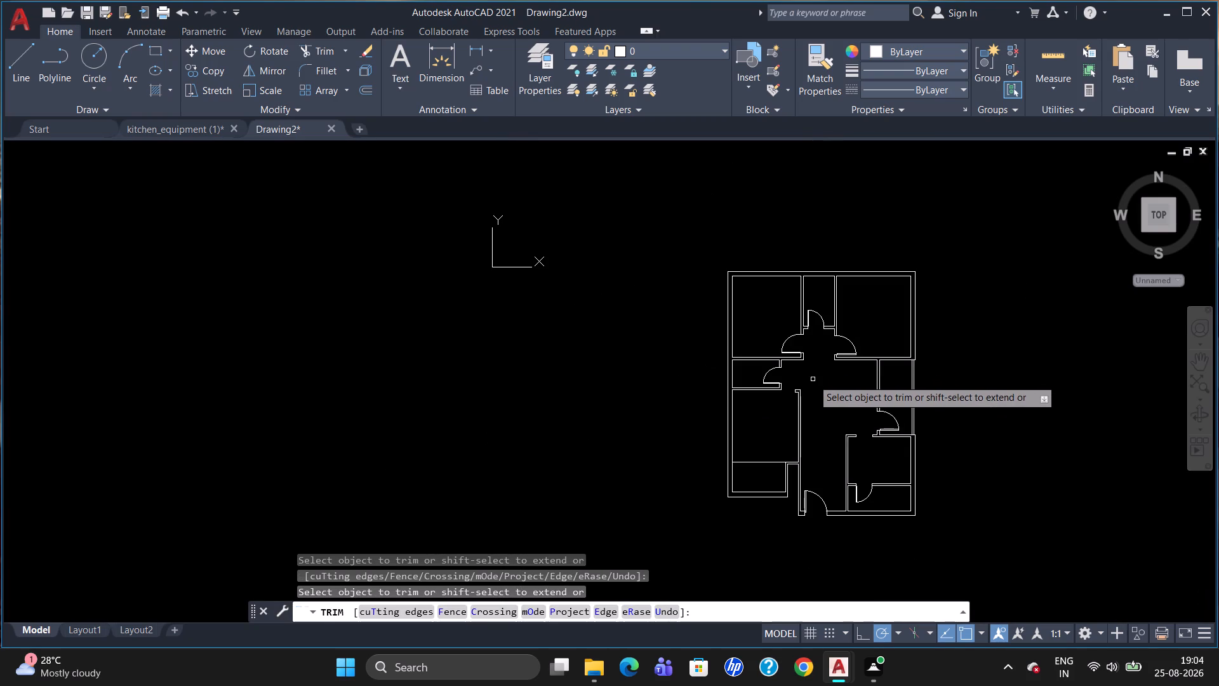
key(Escape)
Copy the small left room's door block into the larger room directly below it.
scroll(809, 414, up, 1)
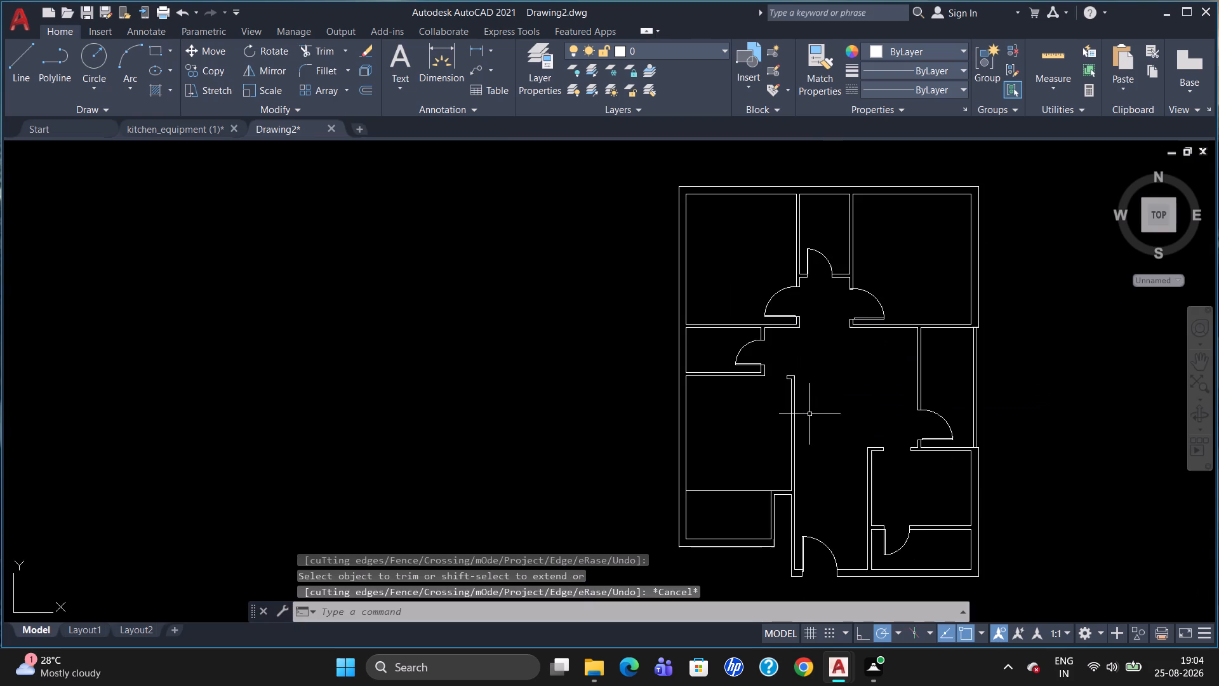
scroll(841, 362, down, 4)
scroll(855, 413, up, 4)
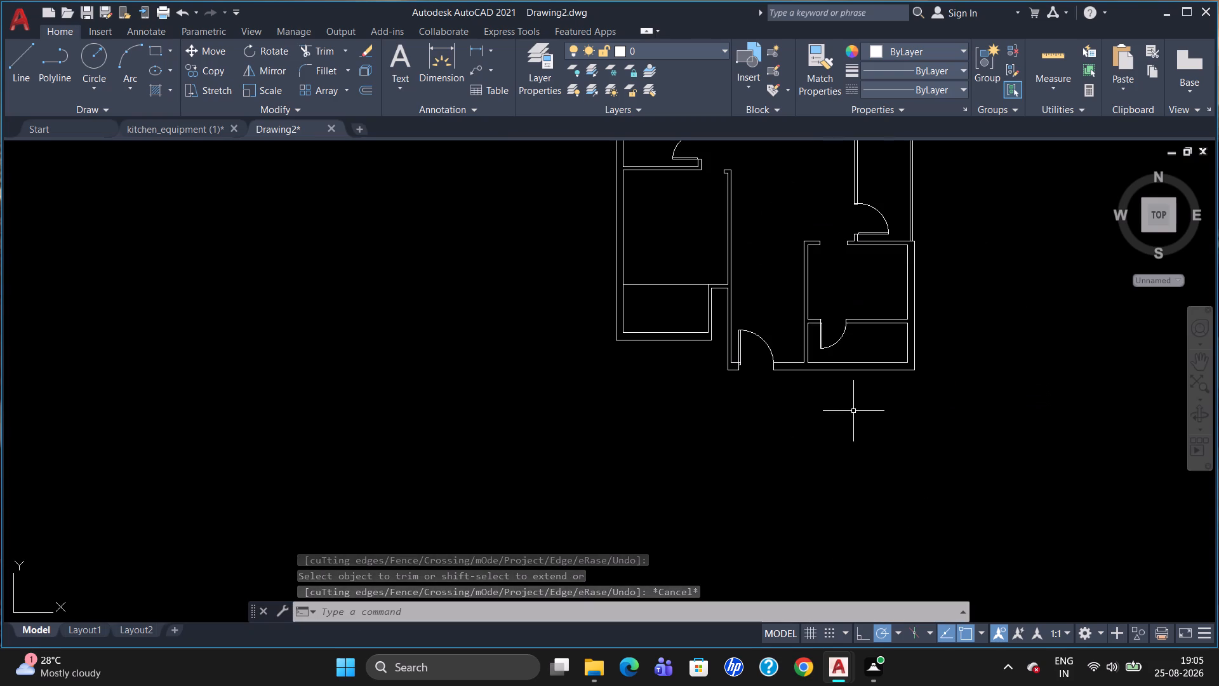
scroll(767, 271, down, 1)
scroll(757, 212, up, 2)
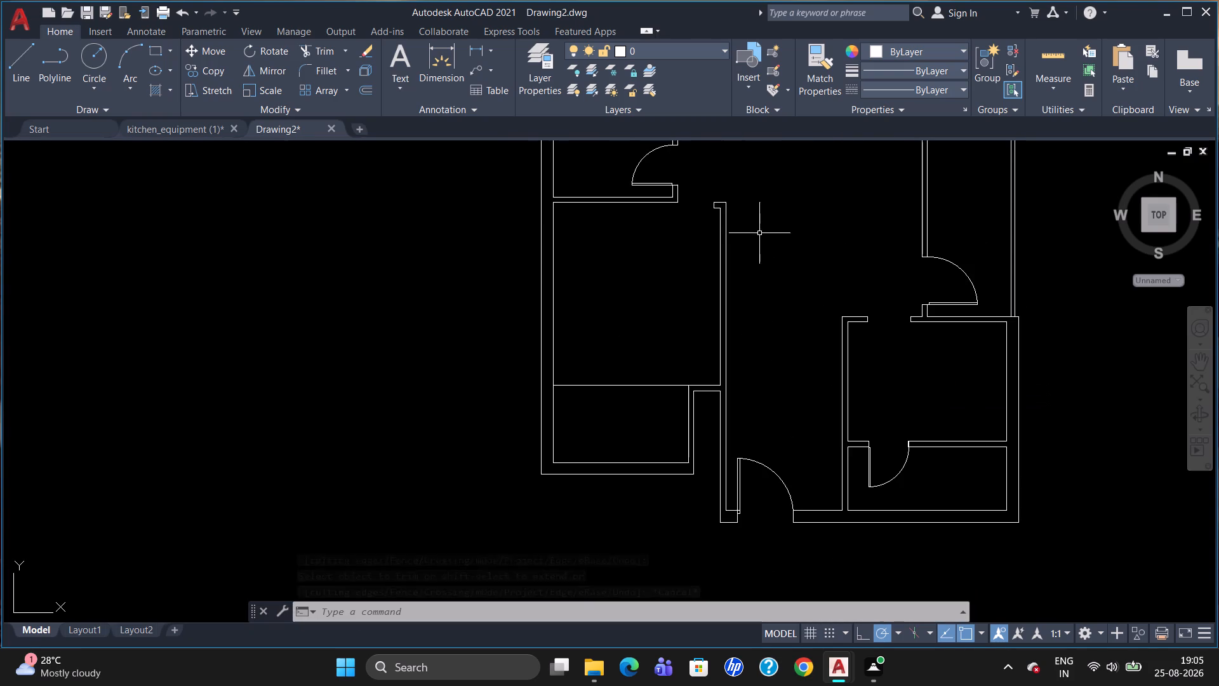
scroll(764, 256, down, 1)
scroll(770, 186, up, 1)
scroll(772, 203, down, 1)
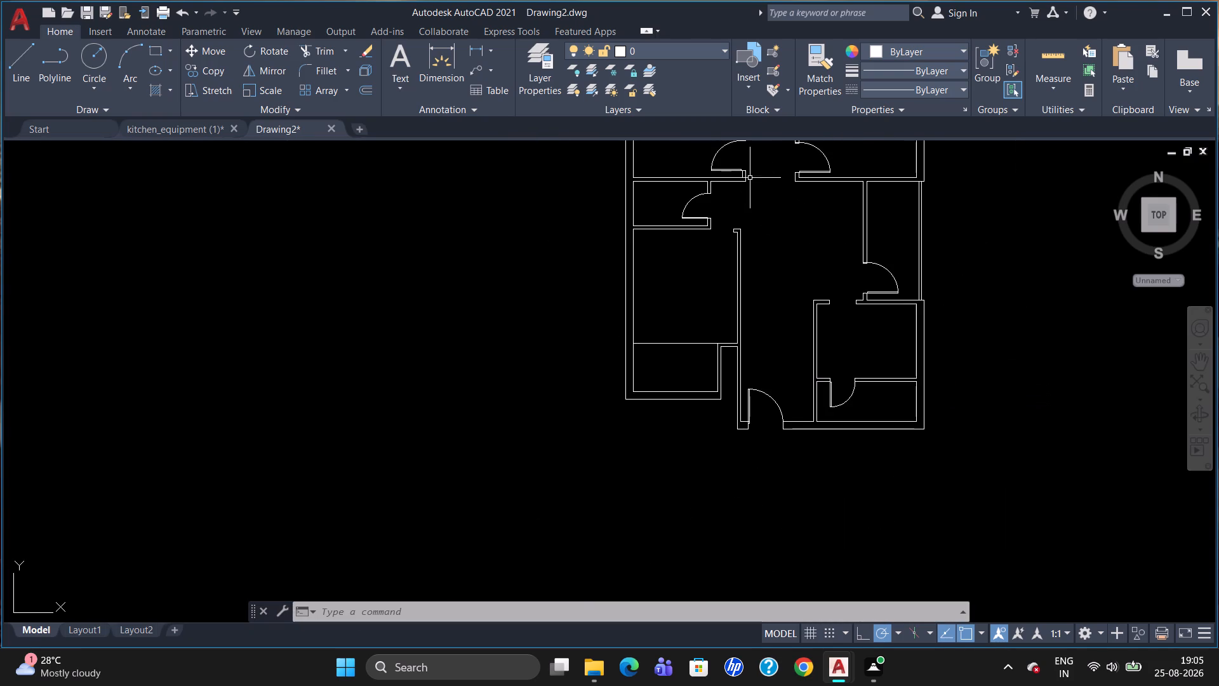
scroll(726, 158, up, 1)
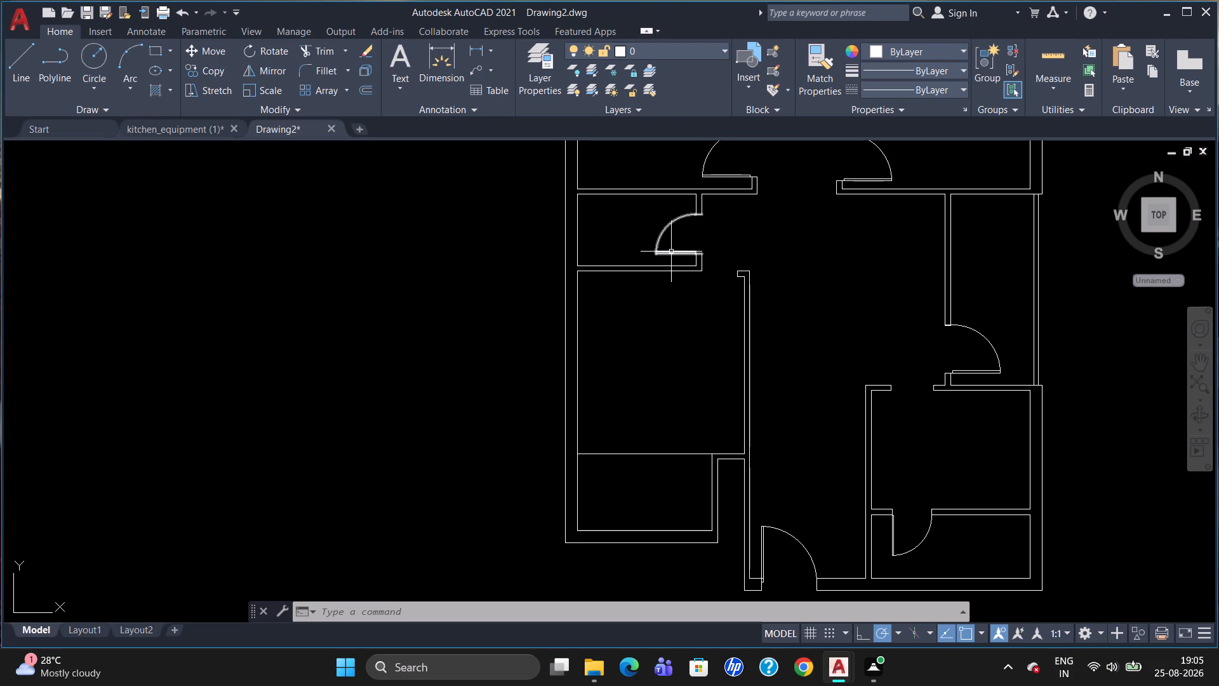
click(669, 256)
text(CO)
key(Return)
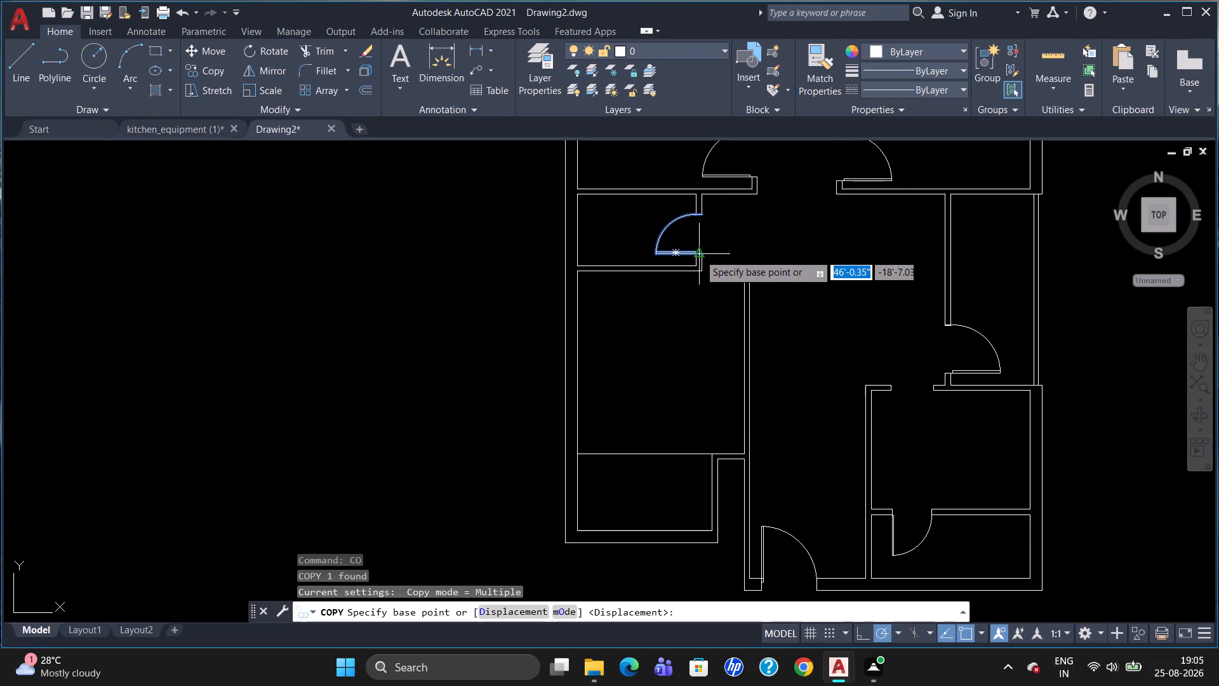
click(699, 254)
click(682, 347)
key(Escape)
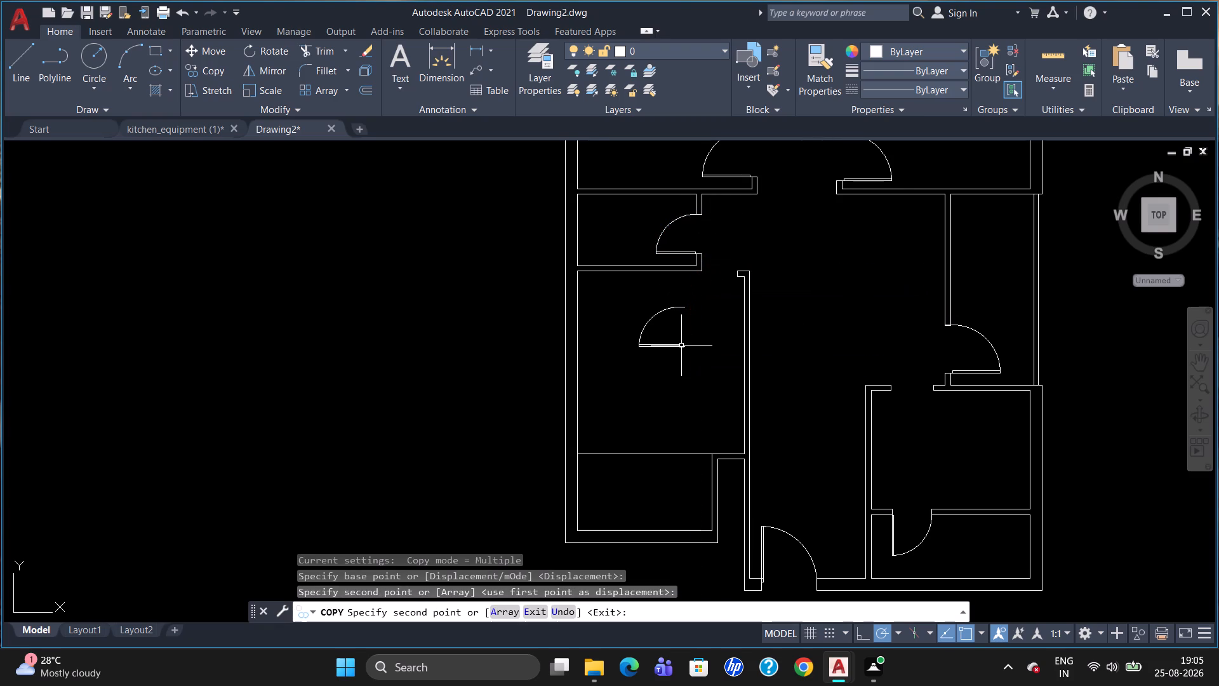
Rotate the new door copy 90° about its lower jamb end so that it swings down into the room.
text(RO)
key(Return)
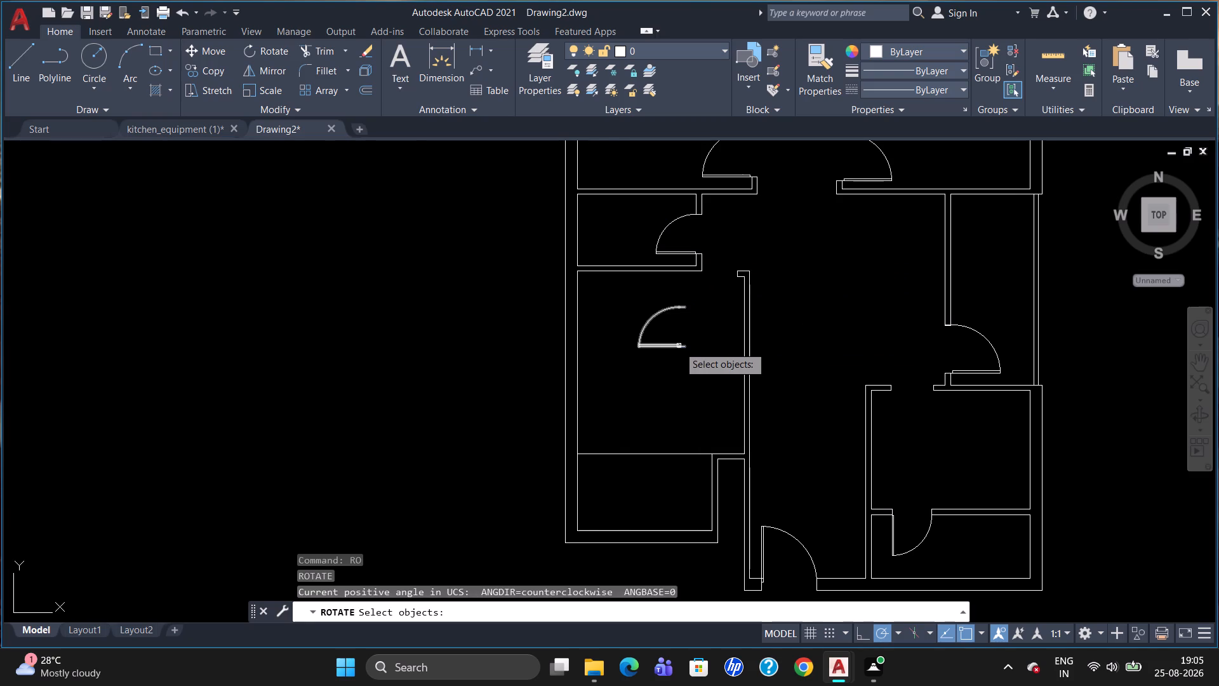
click(679, 346)
key(Return)
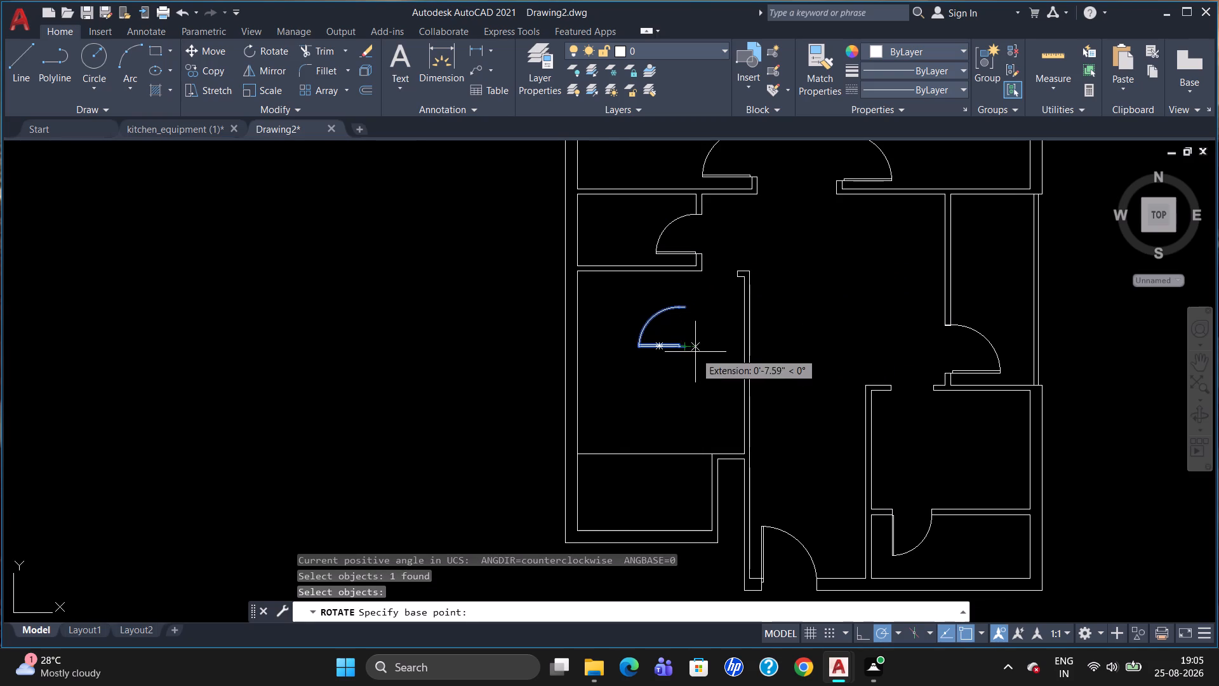
click(692, 354)
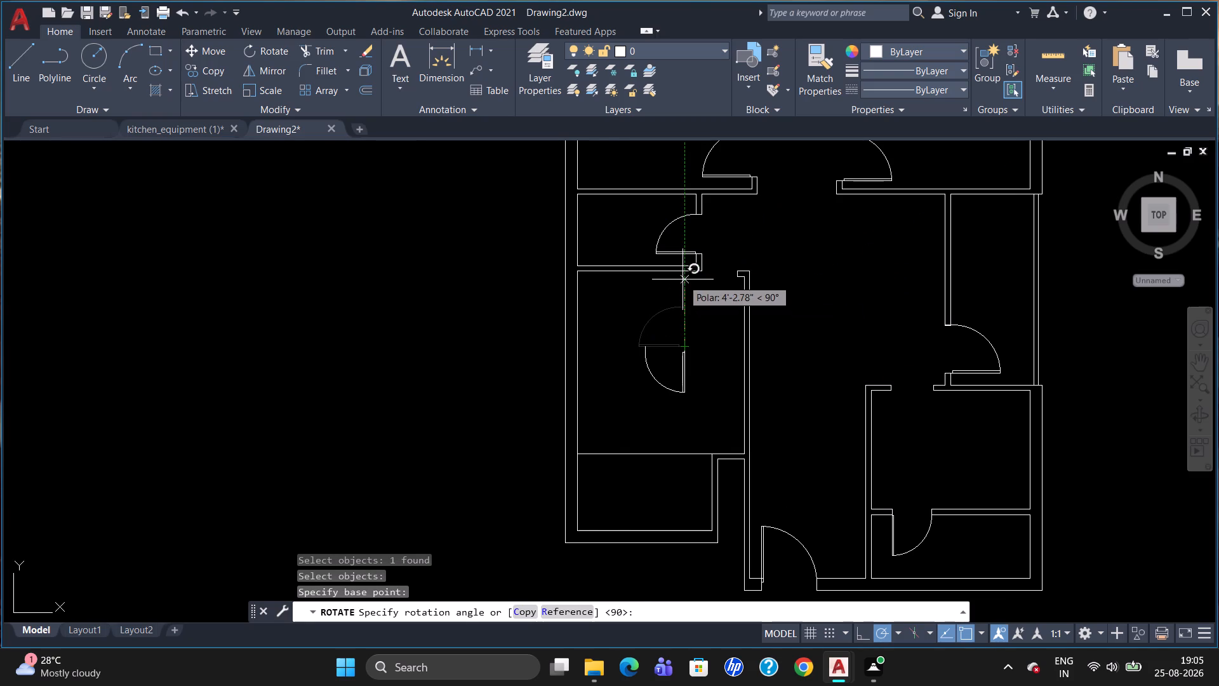
click(683, 279)
Move the rotated door from its hinge-side jamb end to the upper corner of the partition's short return at the larger left room's opening.
click(686, 348)
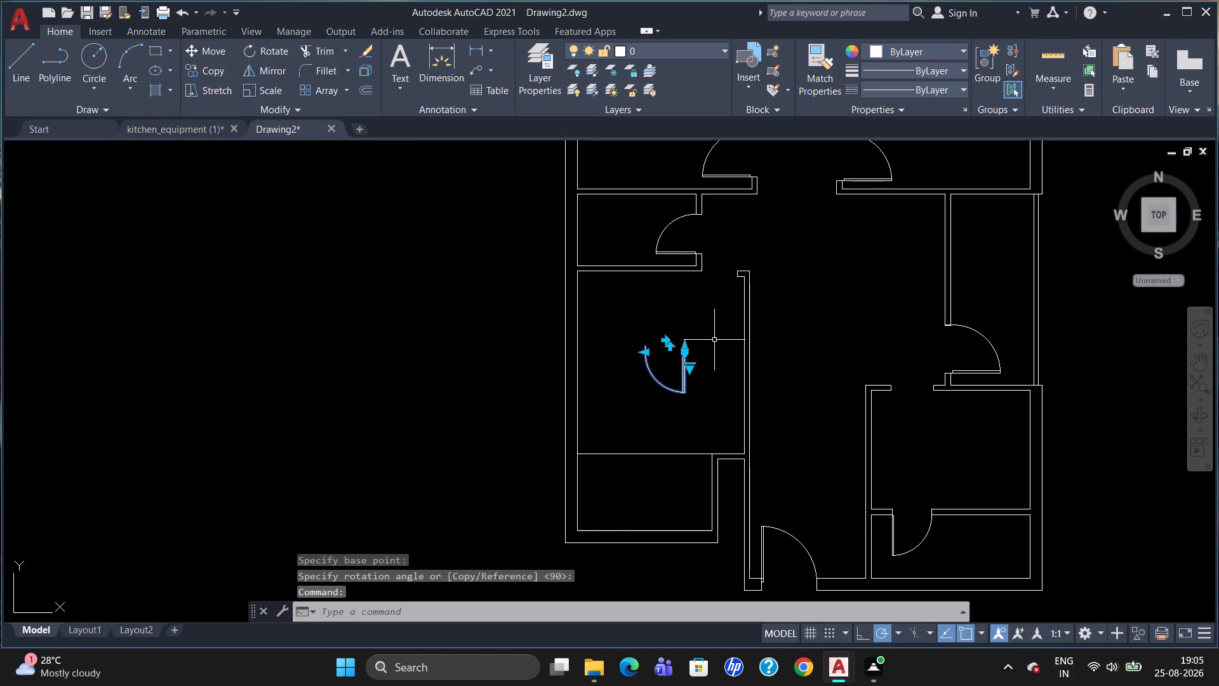
key(m)
key(Return)
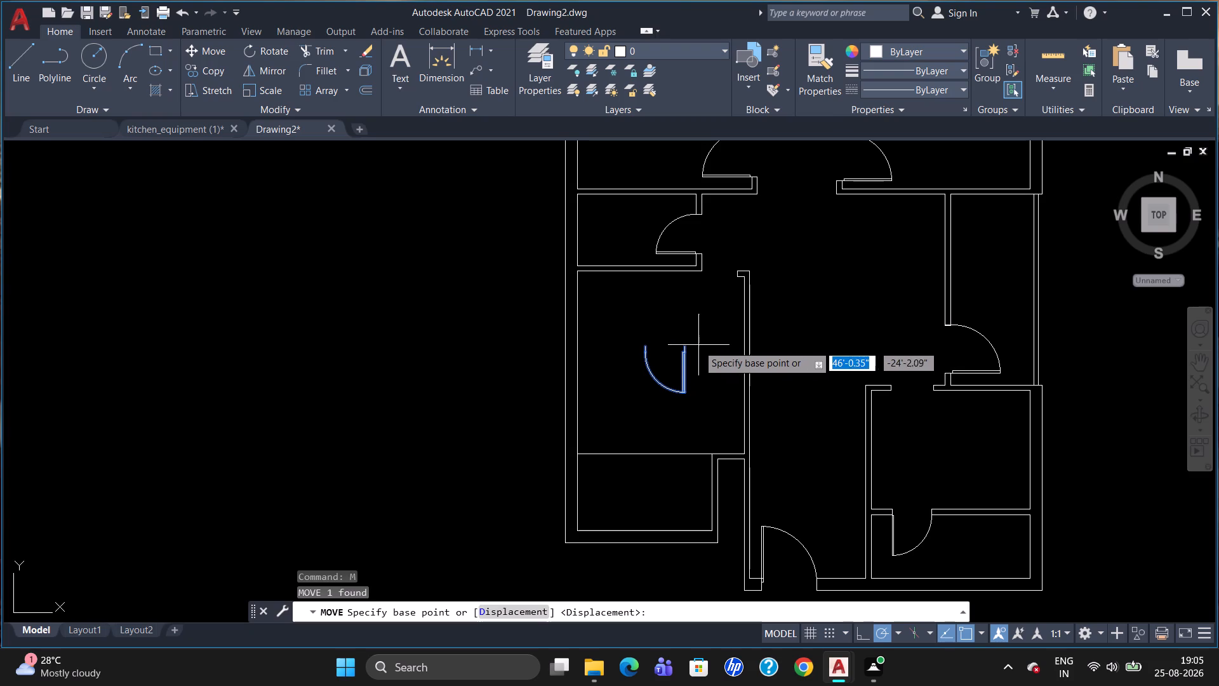
click(692, 348)
scroll(731, 274, up, 2)
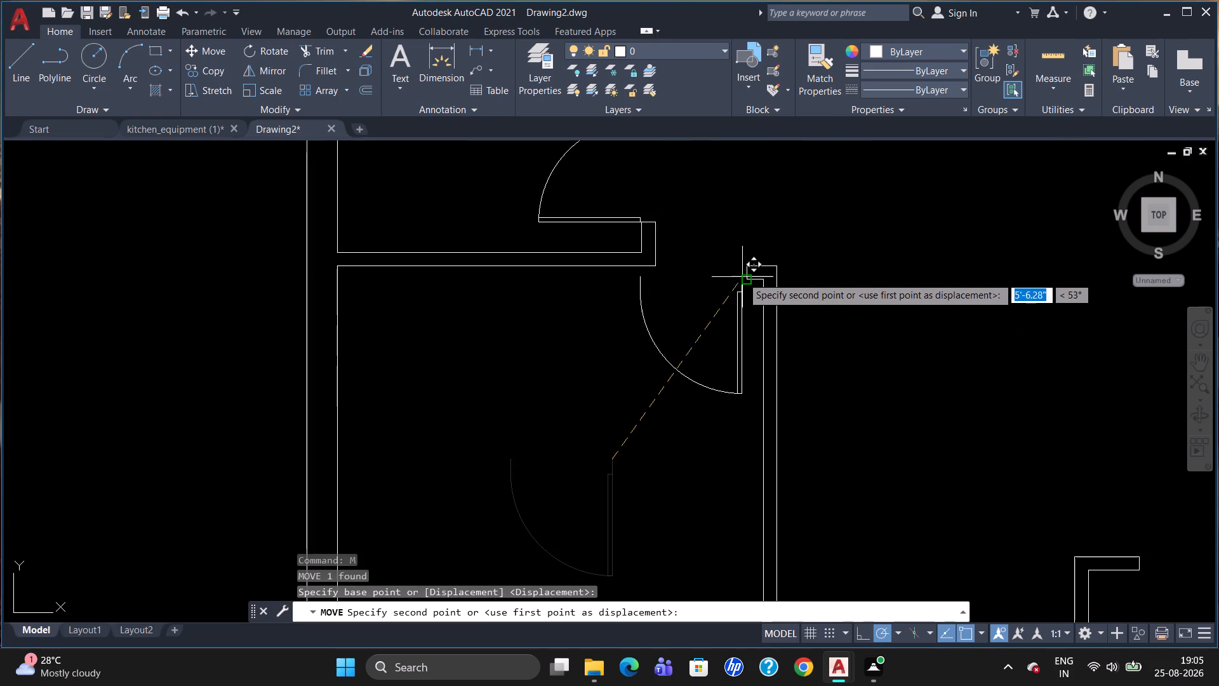
click(745, 269)
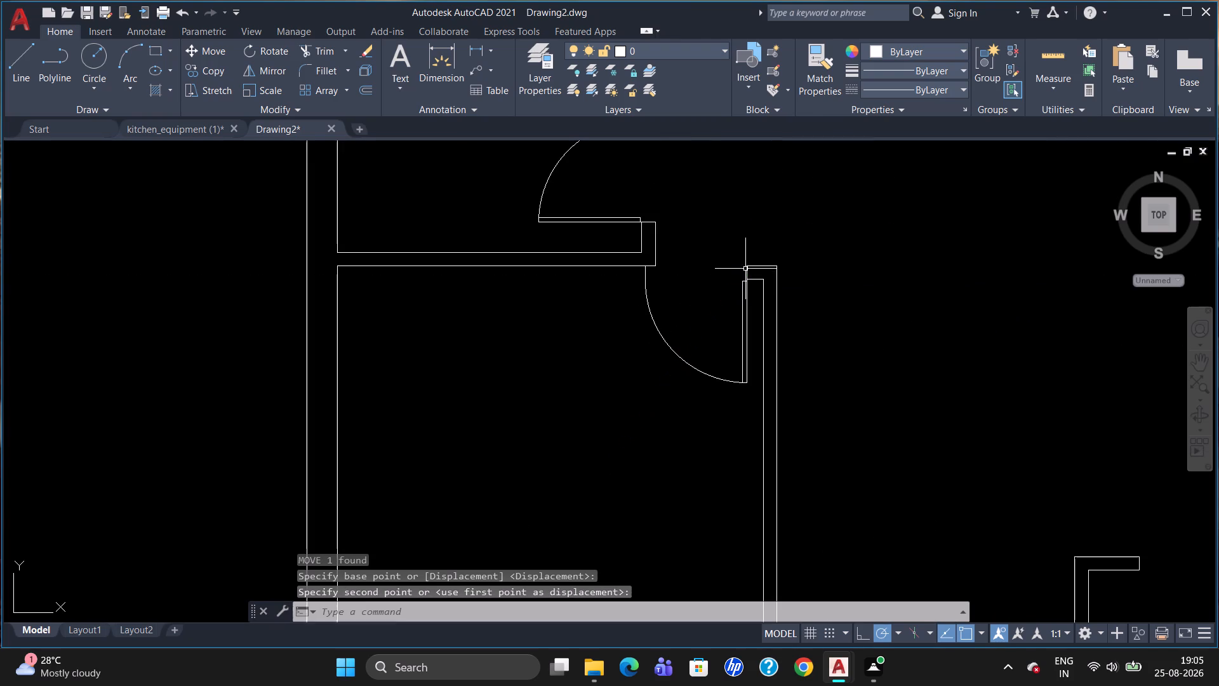
Look over the whole floor plan, checking the doors placed in their openings.
scroll(618, 296, down, 3)
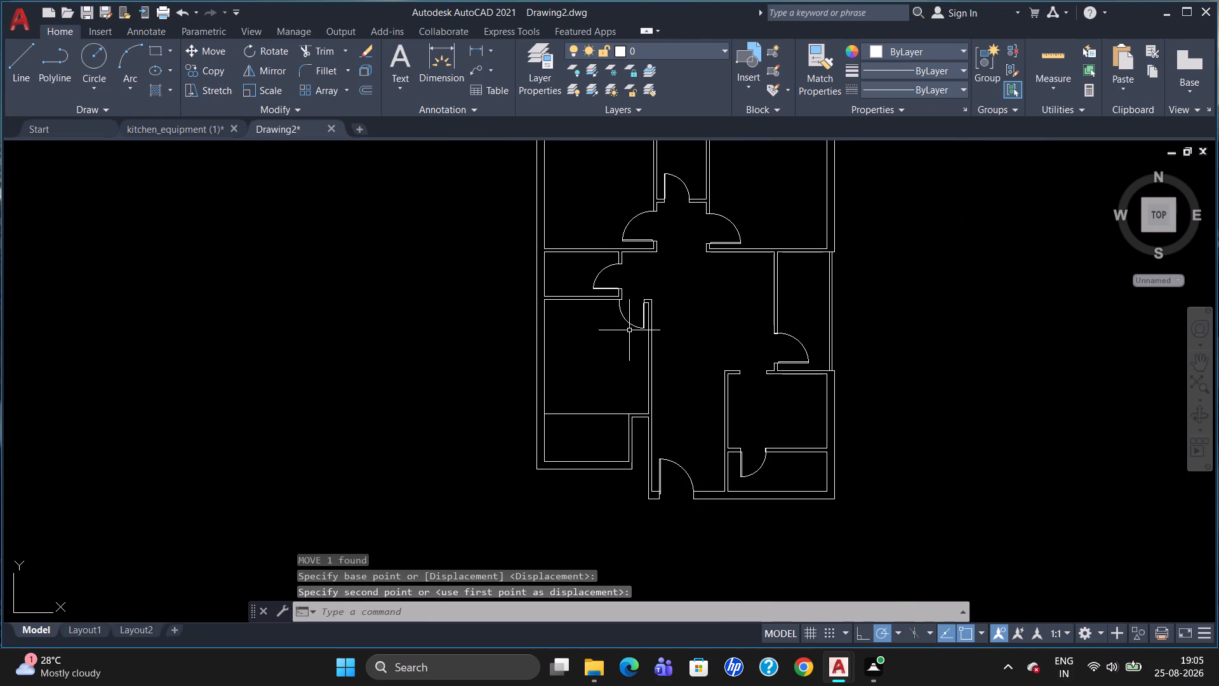
scroll(780, 394, down, 1)
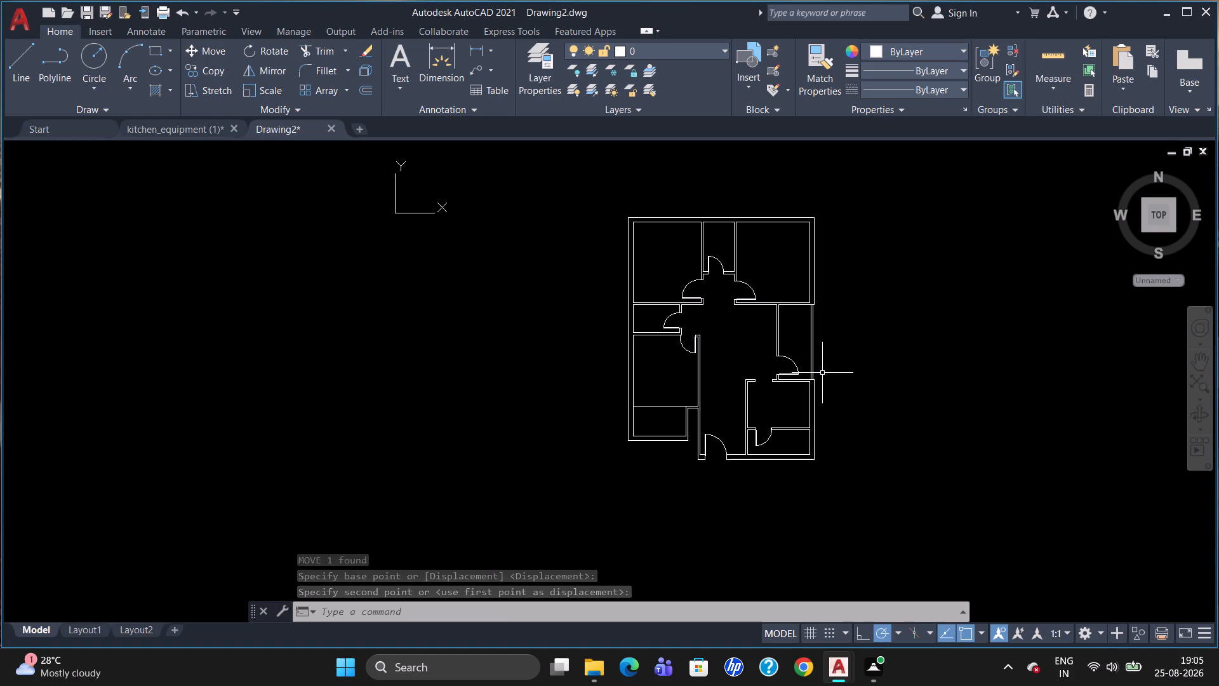
scroll(775, 375, down, 1)
scroll(721, 443, up, 2)
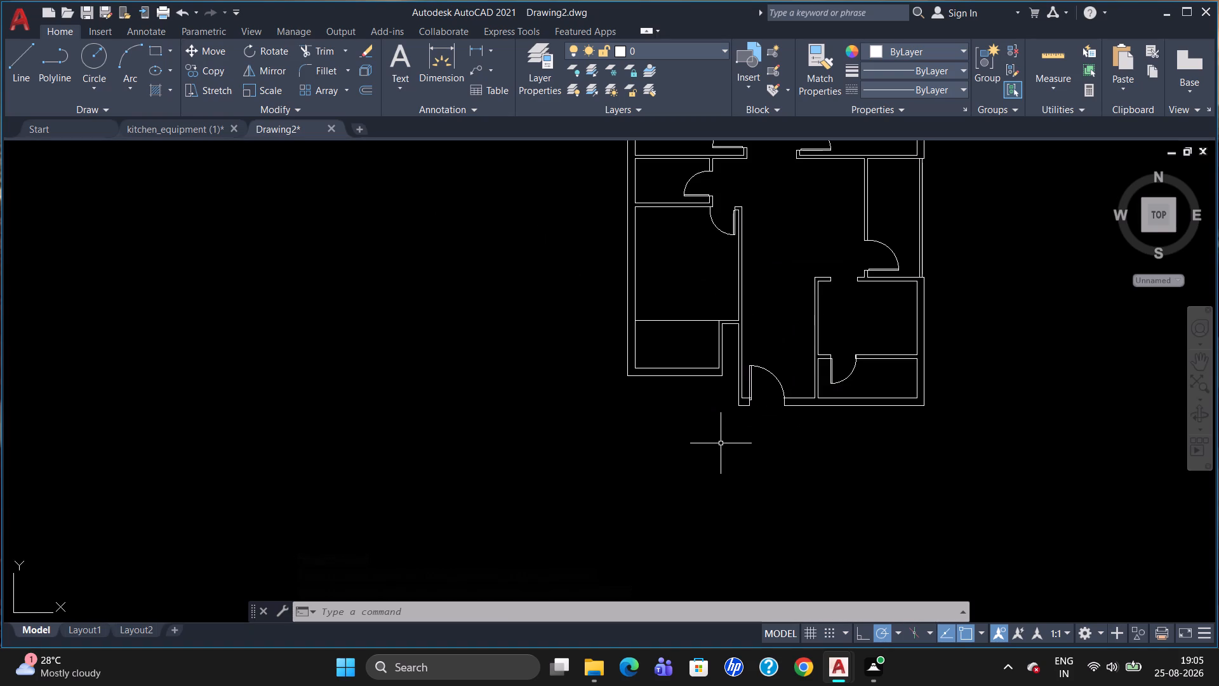
scroll(839, 391, down, 1)
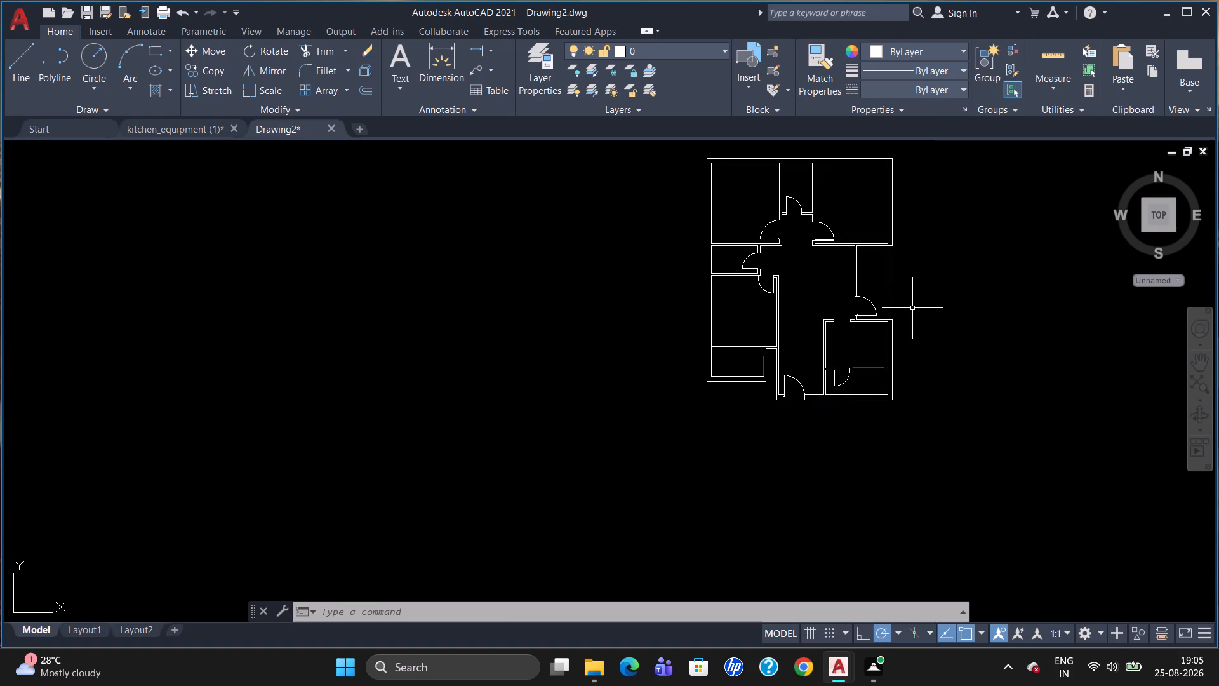
scroll(877, 243, up, 2)
scroll(874, 250, down, 3)
scroll(897, 199, up, 1)
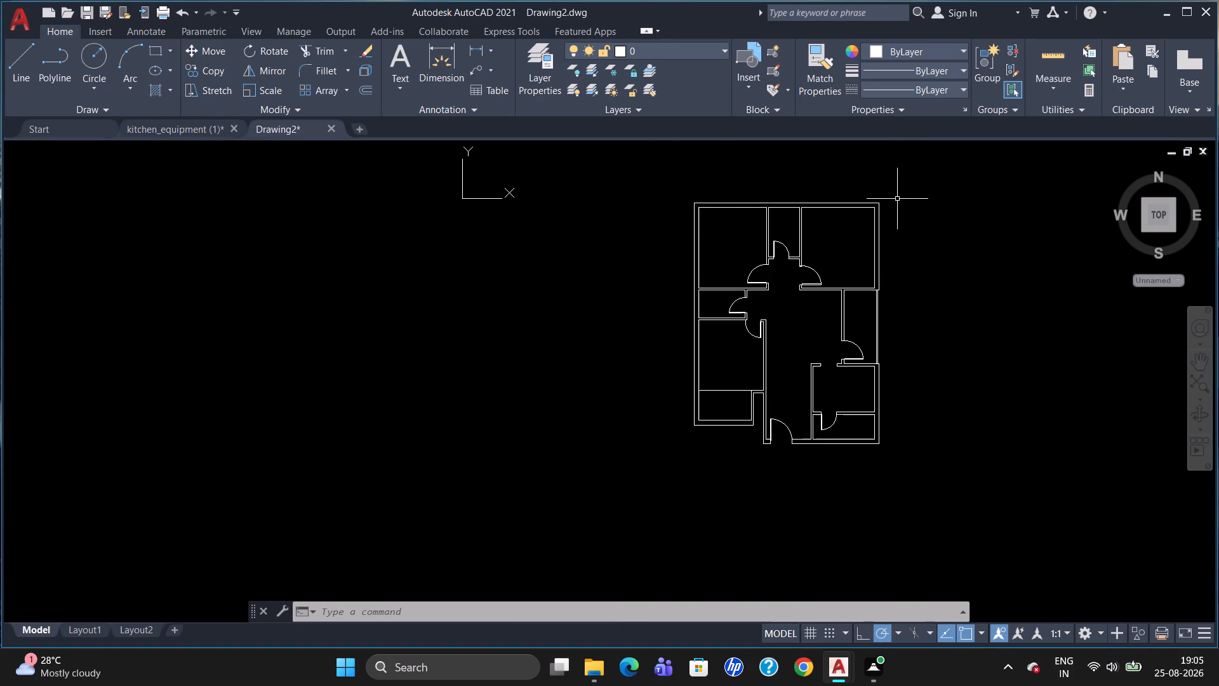
scroll(897, 199, up, 1)
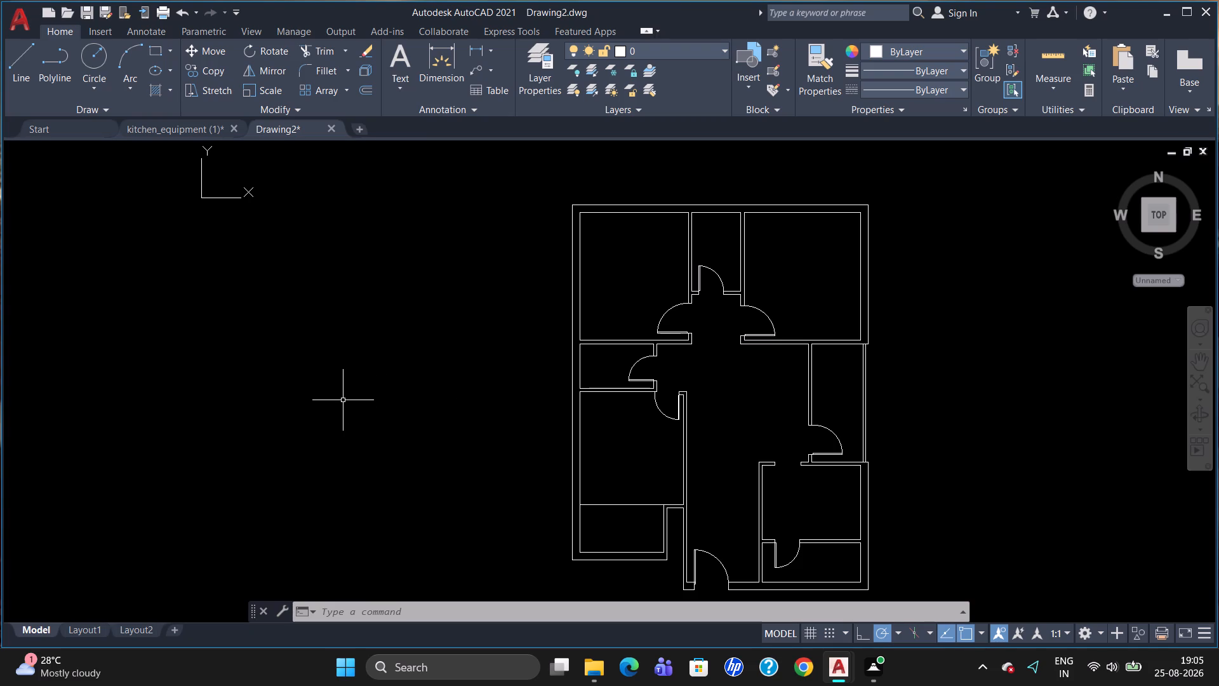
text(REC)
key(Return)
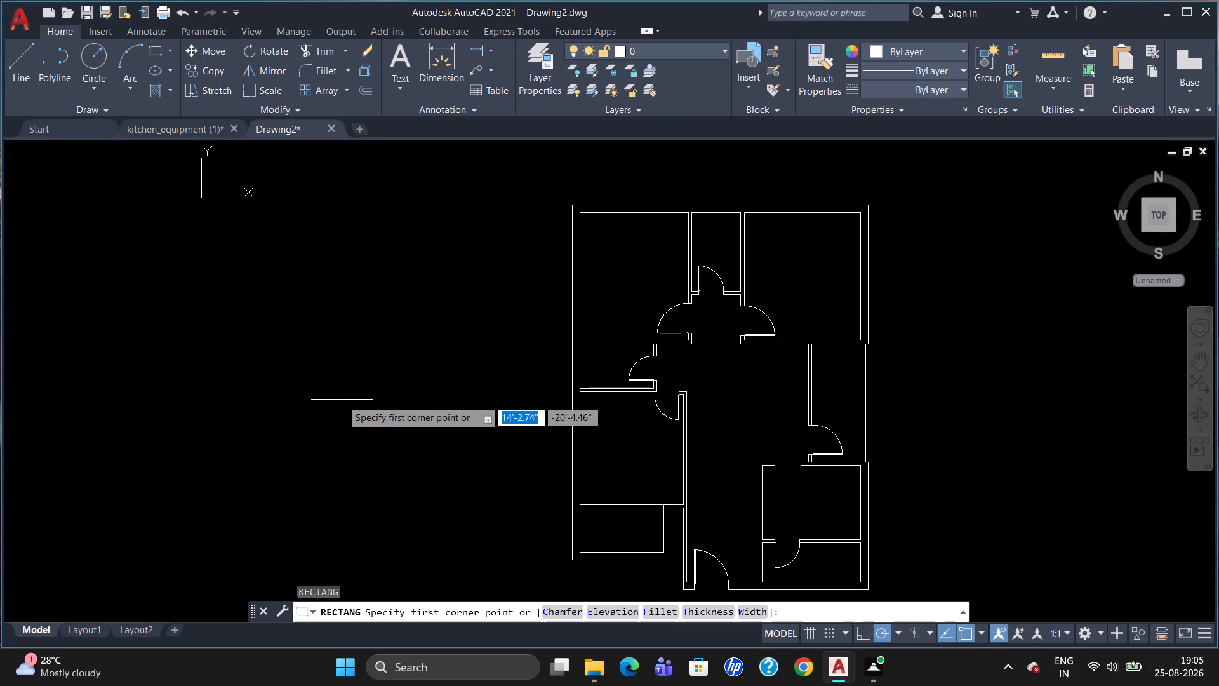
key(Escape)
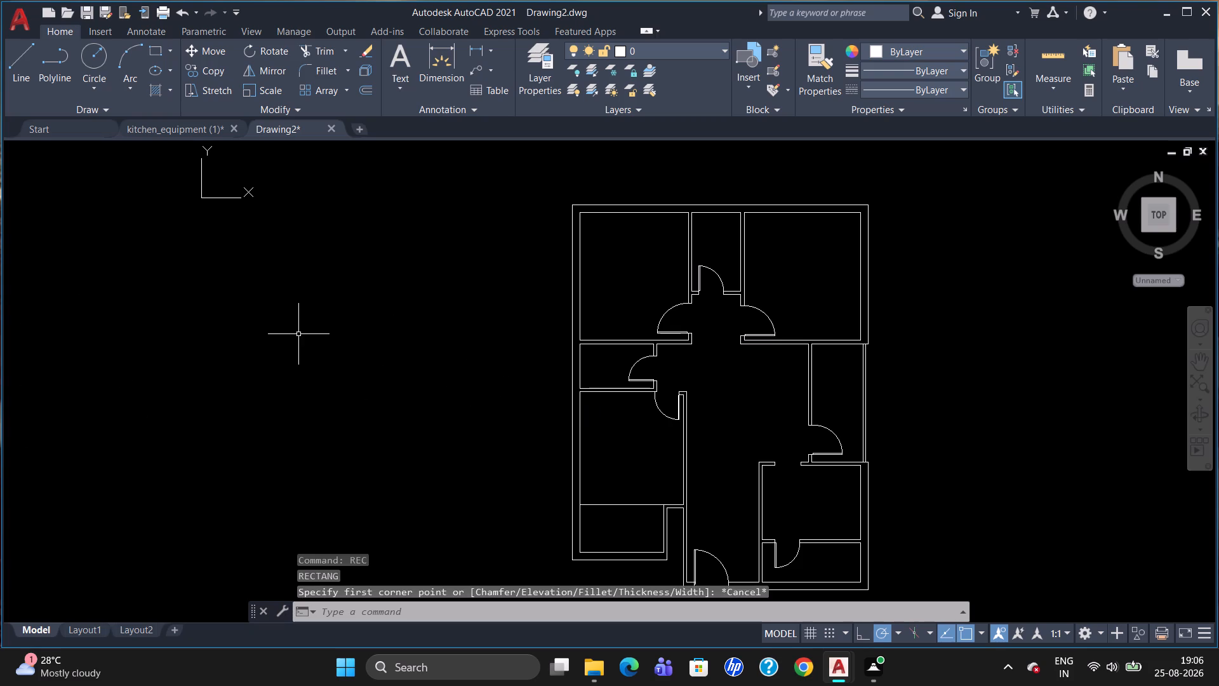
Draw a 54" by 9" horizontal rectangle in the empty space left of the floor plan.
text(REC)
key(Return)
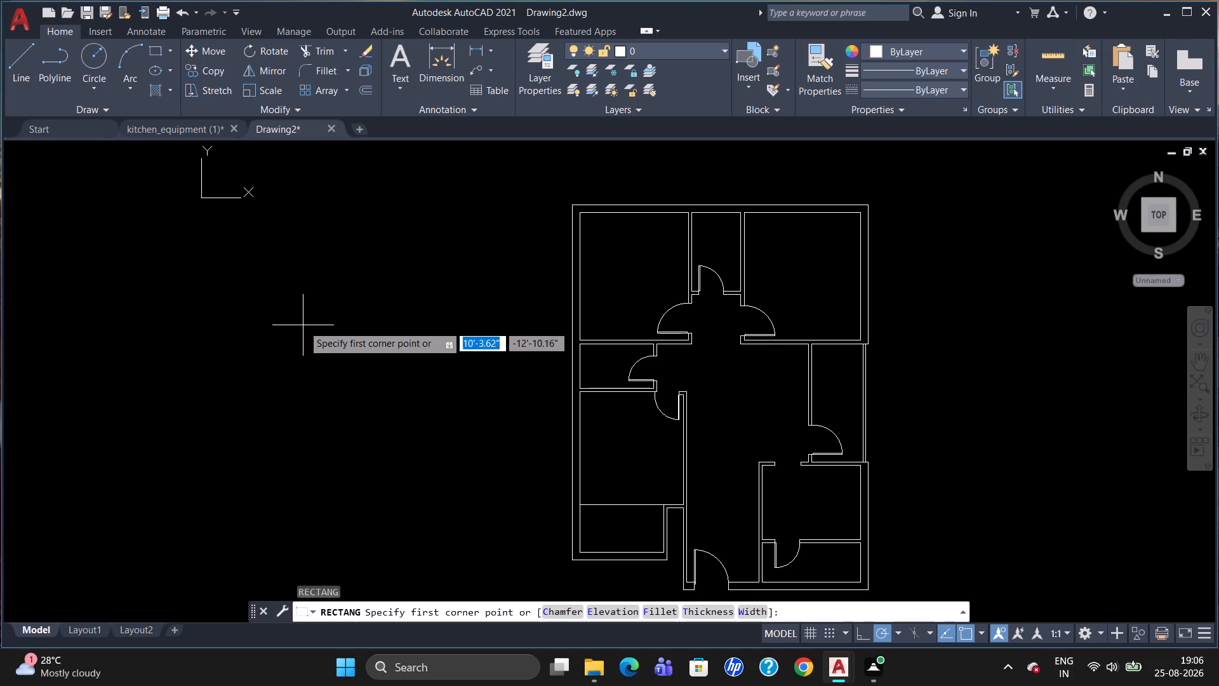
click(241, 292)
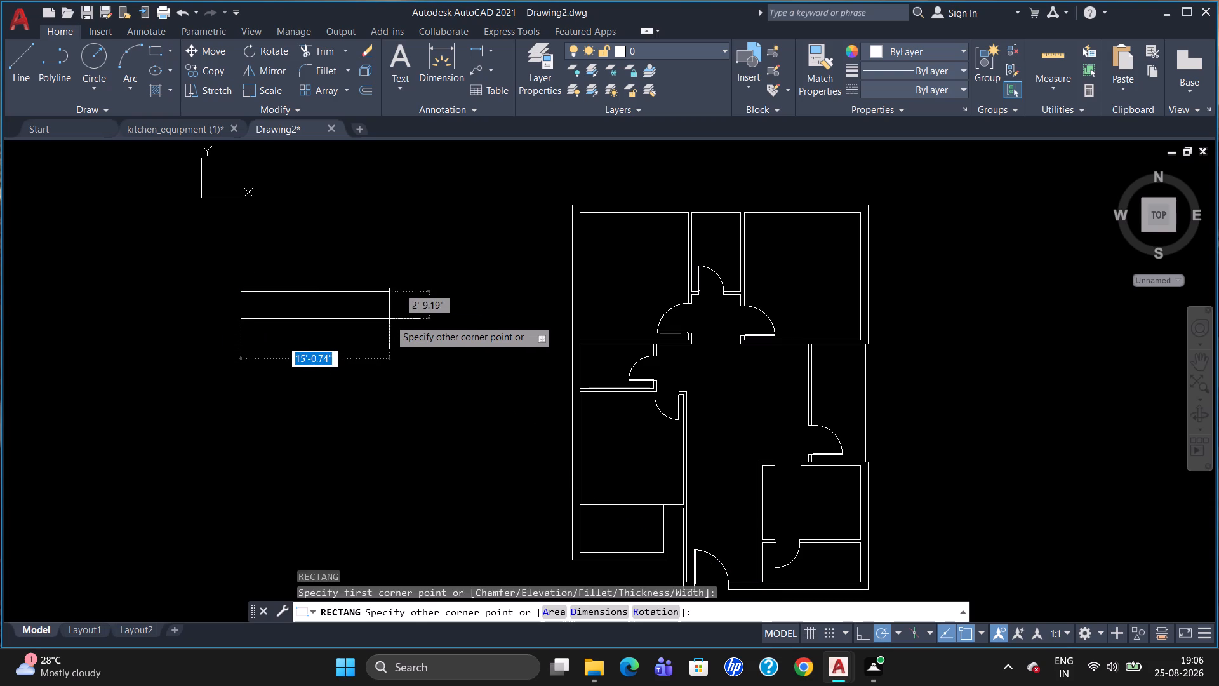
text(54")
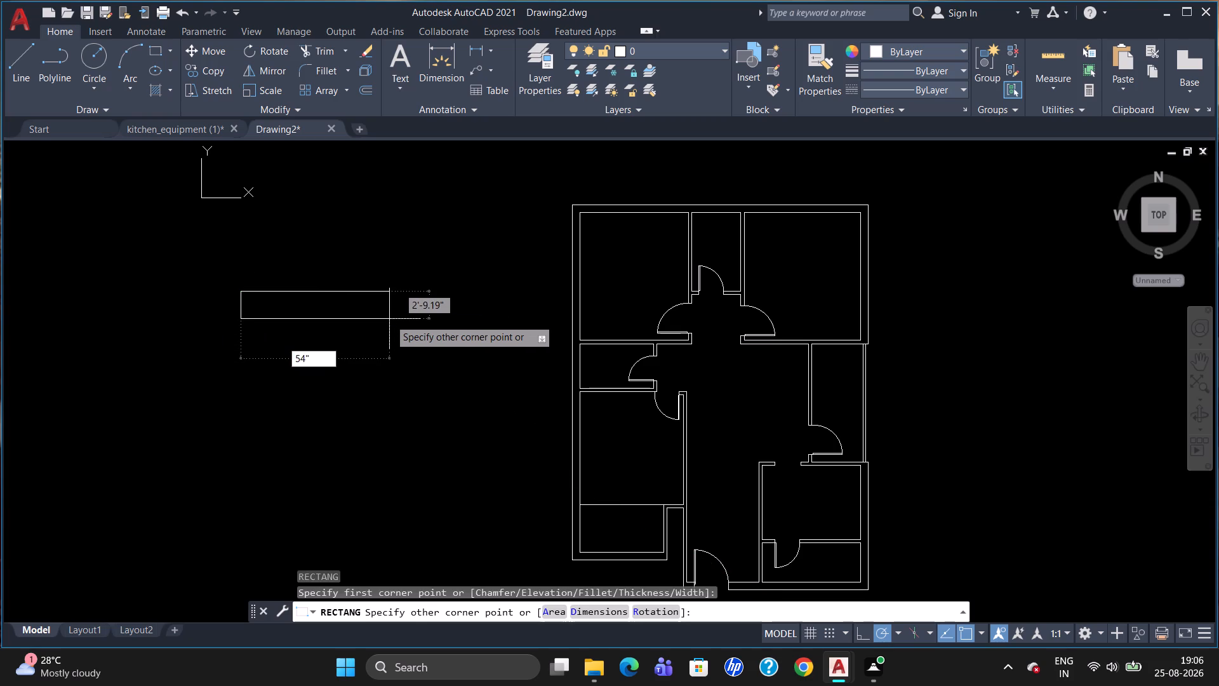
key(Tab)
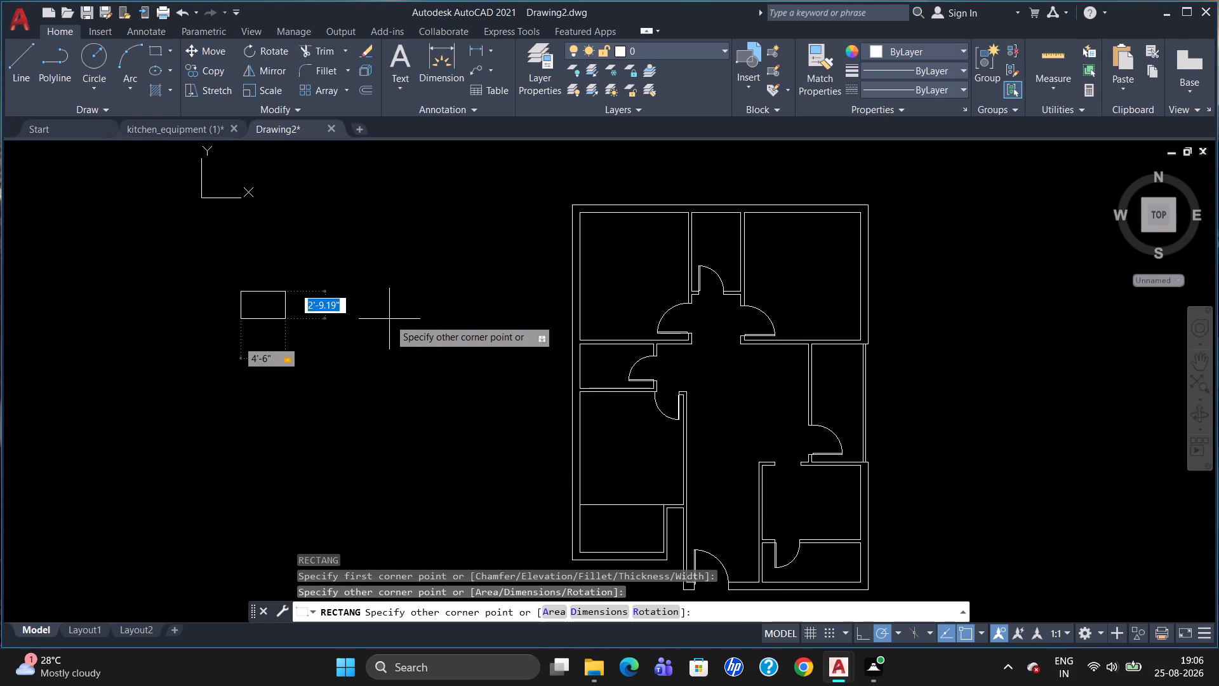
key(9)
key(shift+quotedbl)
key(Return)
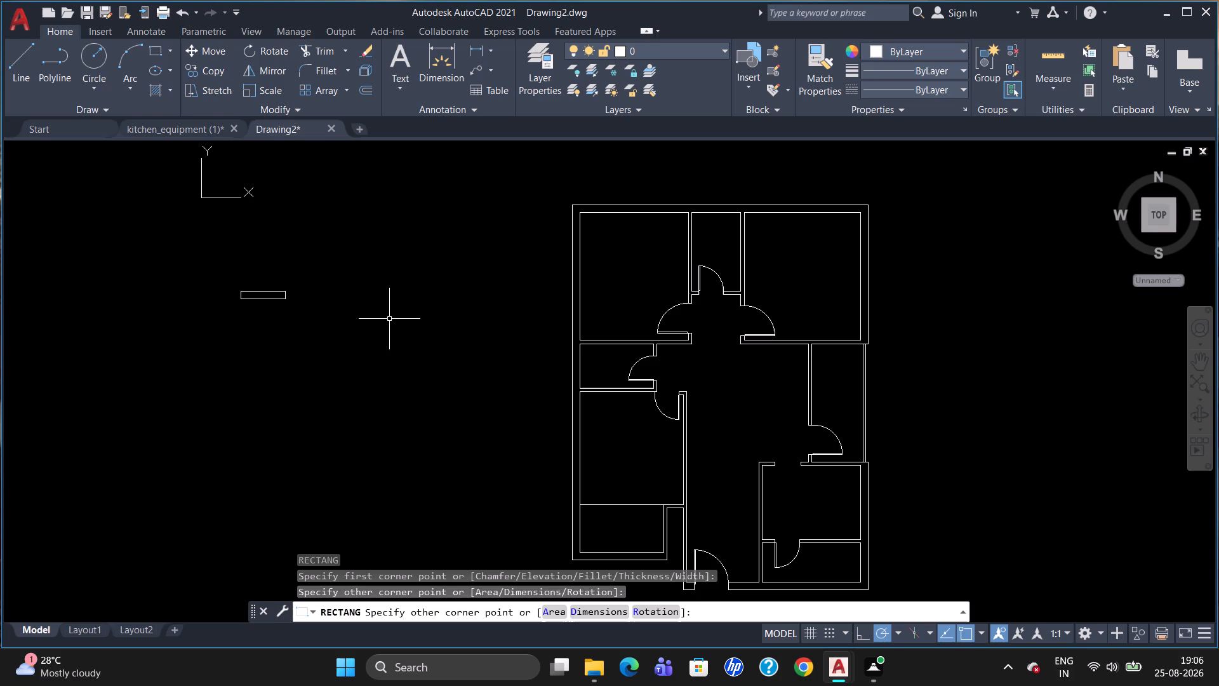
Draw a lengthwise centre line through the new rectangle, joining the midpoints of its two short sides.
scroll(250, 279, up, 1)
scroll(295, 338, up, 2)
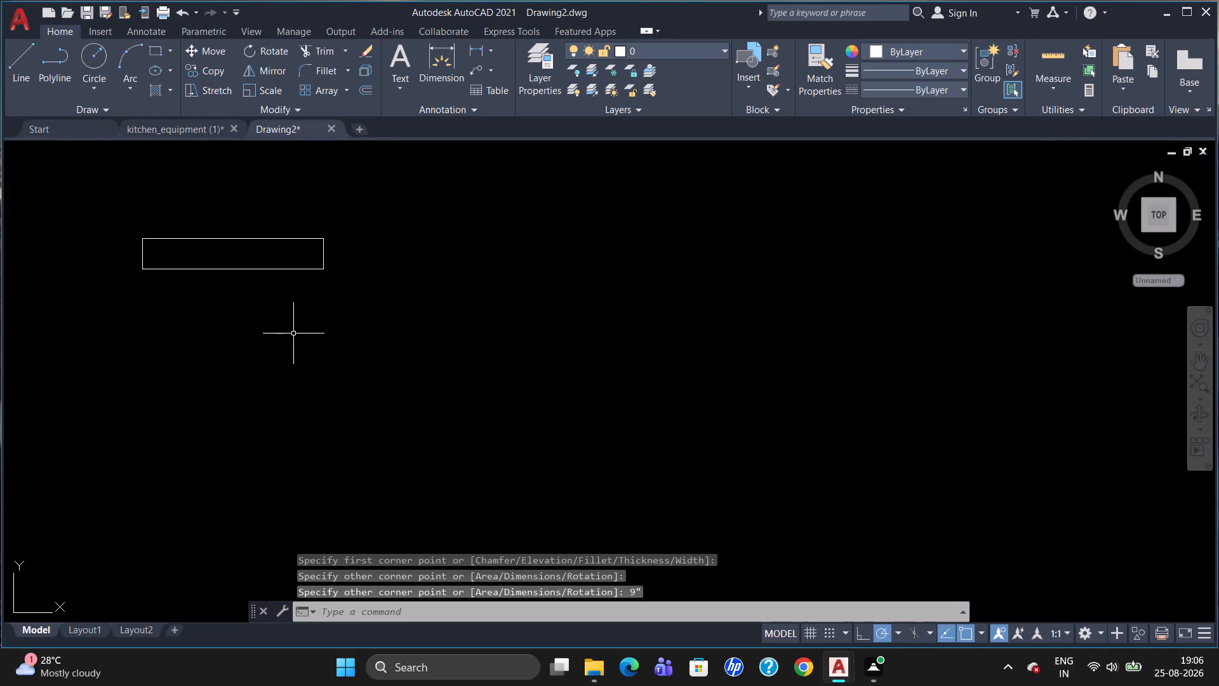
key(l)
key(Return)
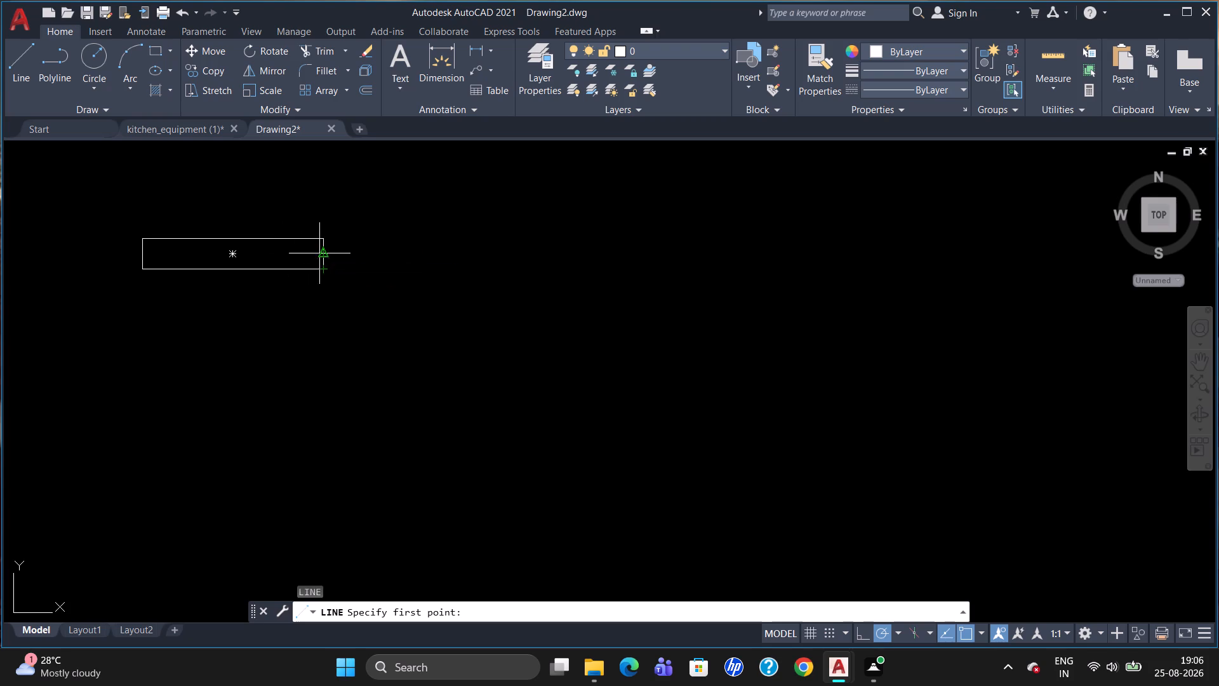
drag(323, 250, 159, 262)
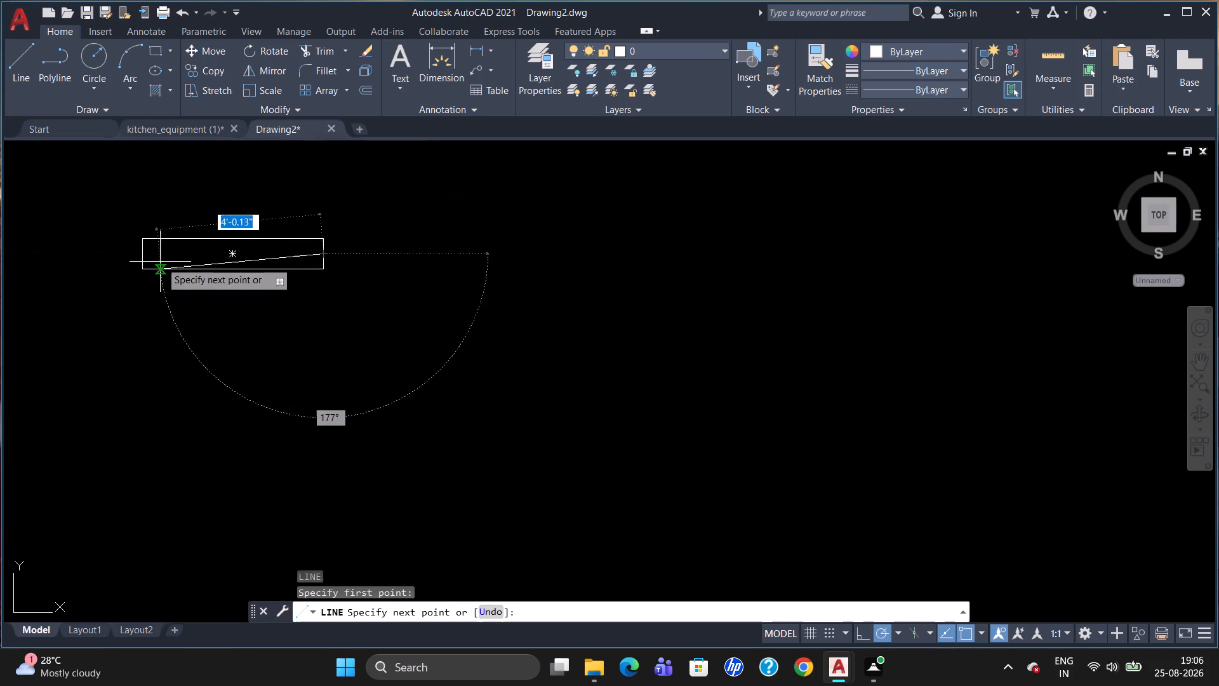
drag(159, 262, 148, 257)
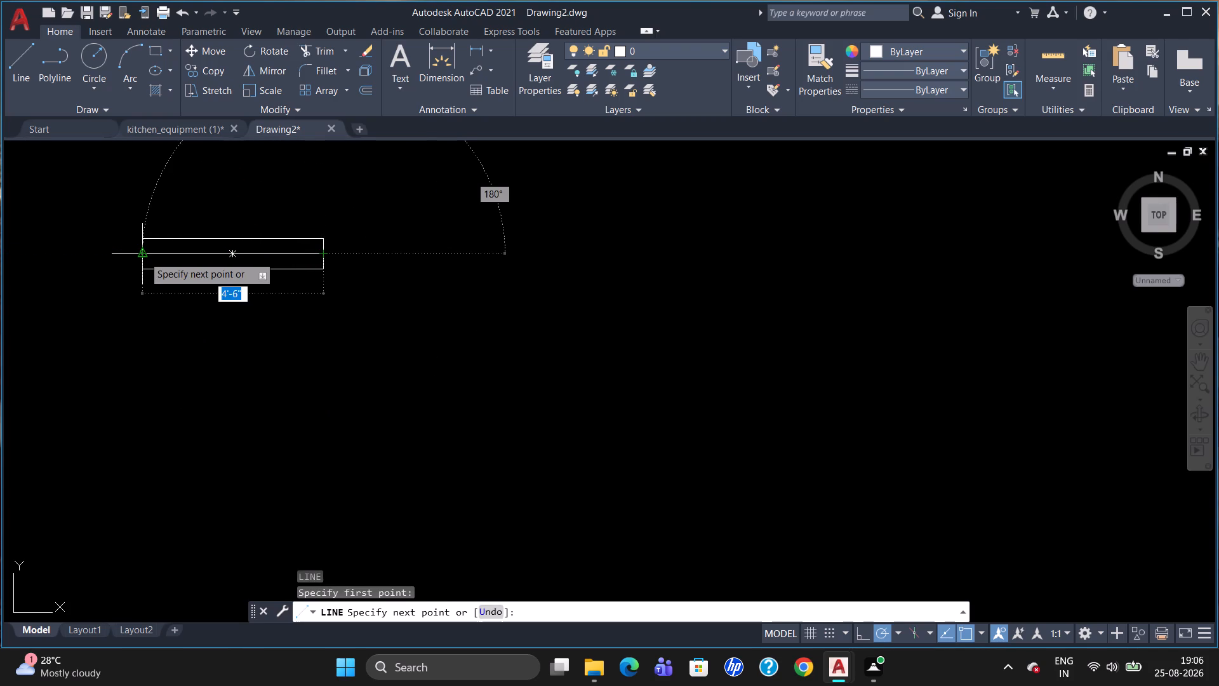
click(143, 256)
key(Escape)
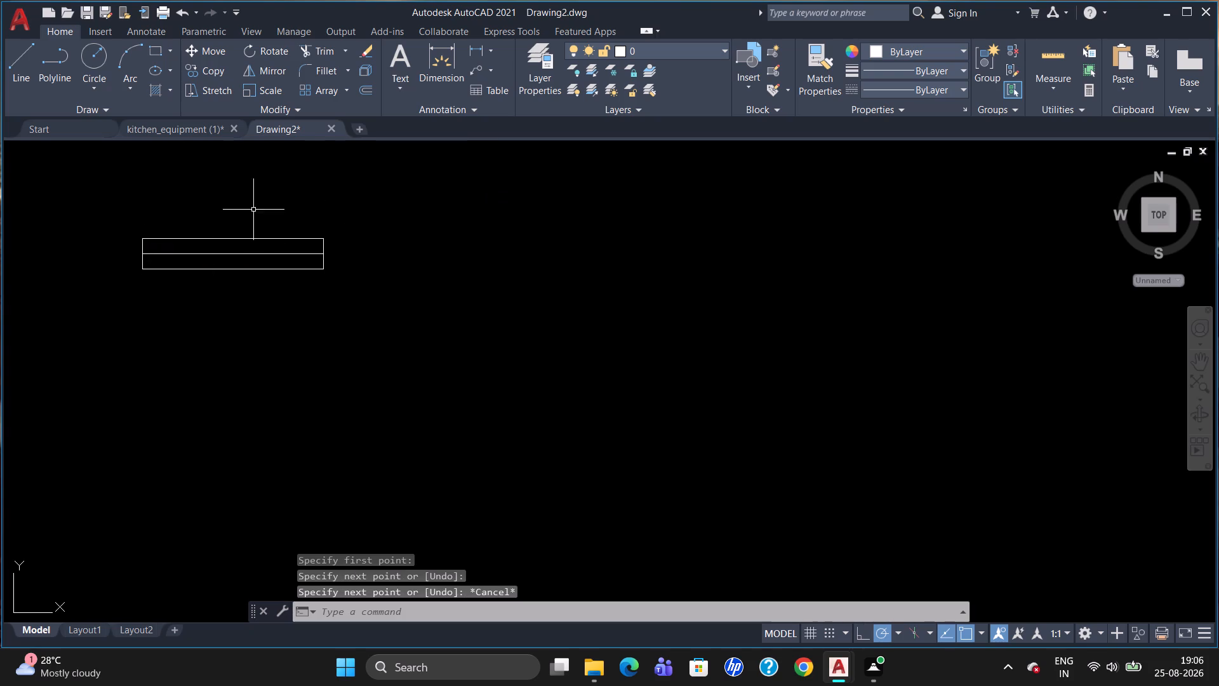
Group the rectangle and its centre line into one window symbol.
drag(330, 328, 201, 210)
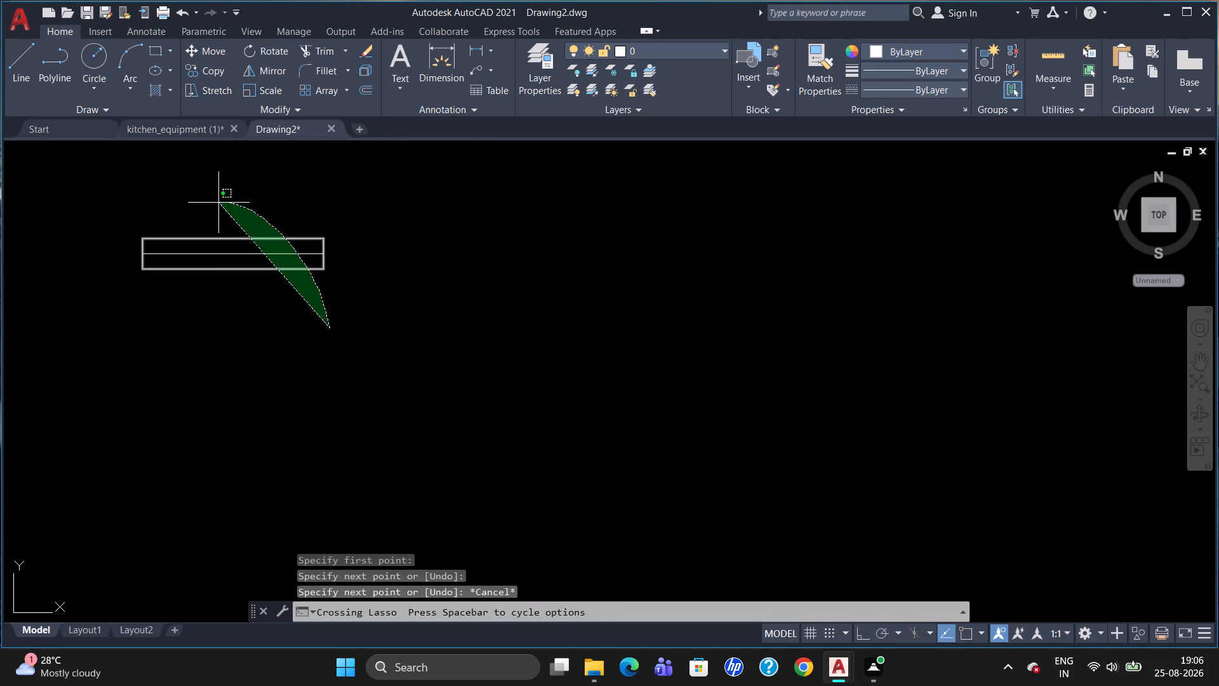
drag(201, 210, 145, 271)
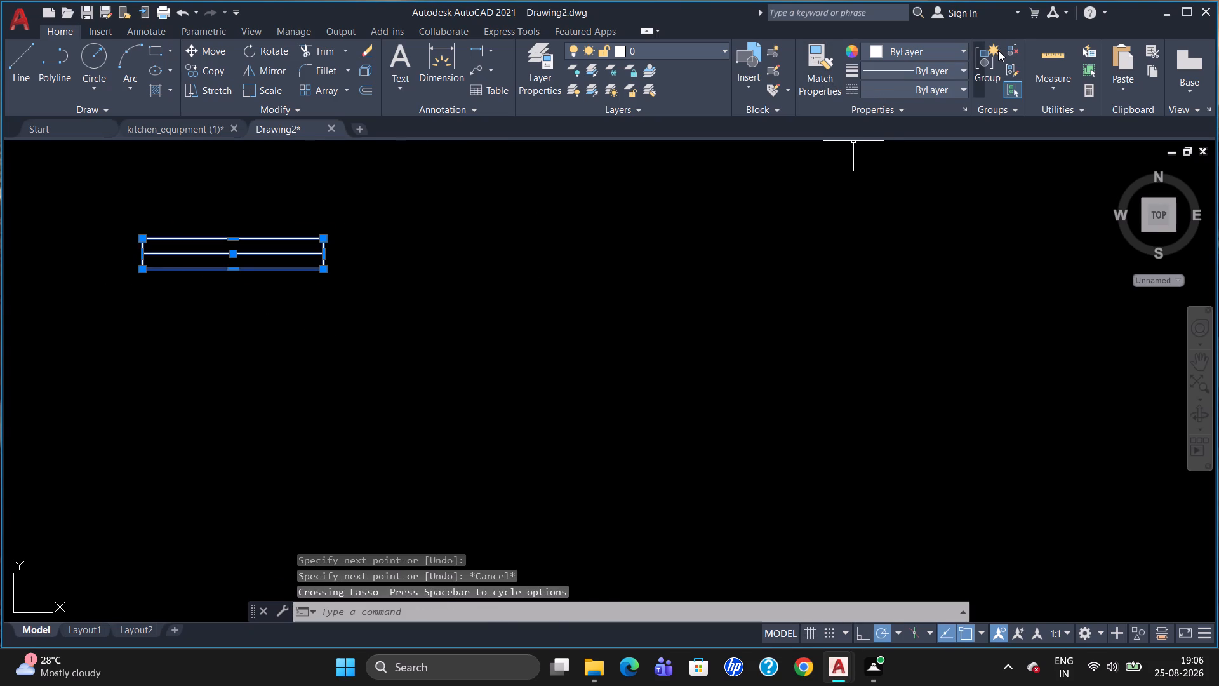
click(992, 56)
Copy the window group from its centre into the top outer wall of the upper-left room, within the wall thickness.
scroll(939, 130, down, 4)
scroll(1041, 240, up, 4)
scroll(724, 252, down, 3)
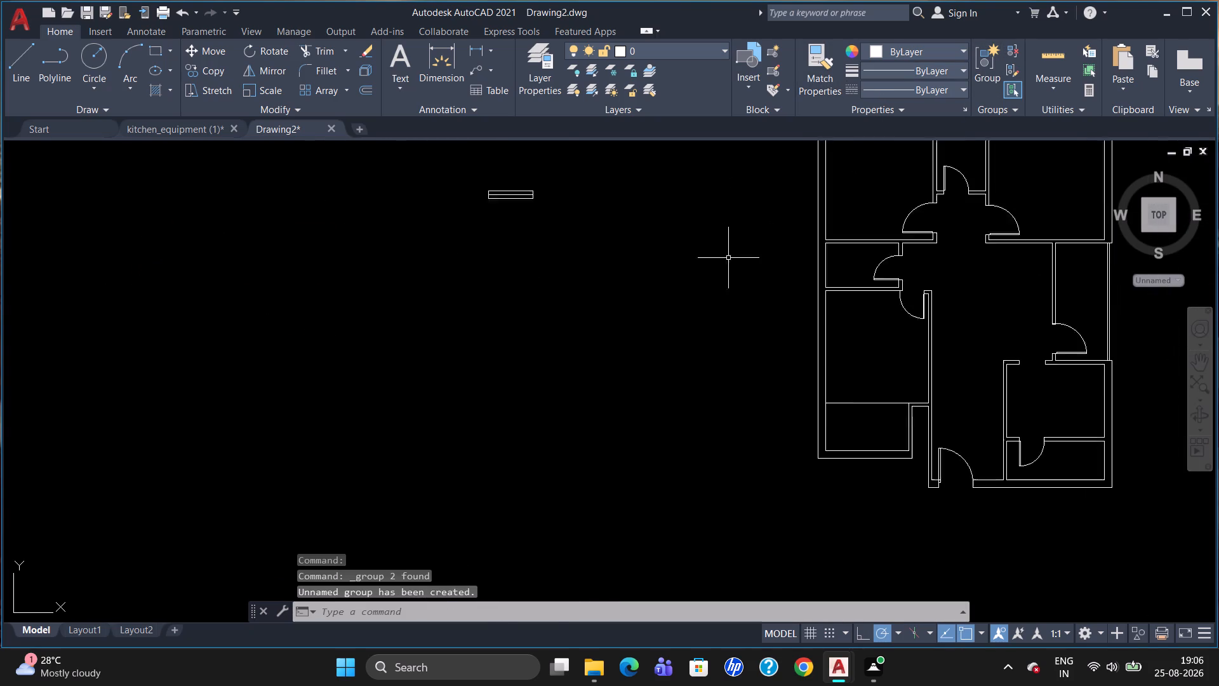
scroll(729, 259, down, 3)
scroll(900, 222, up, 2)
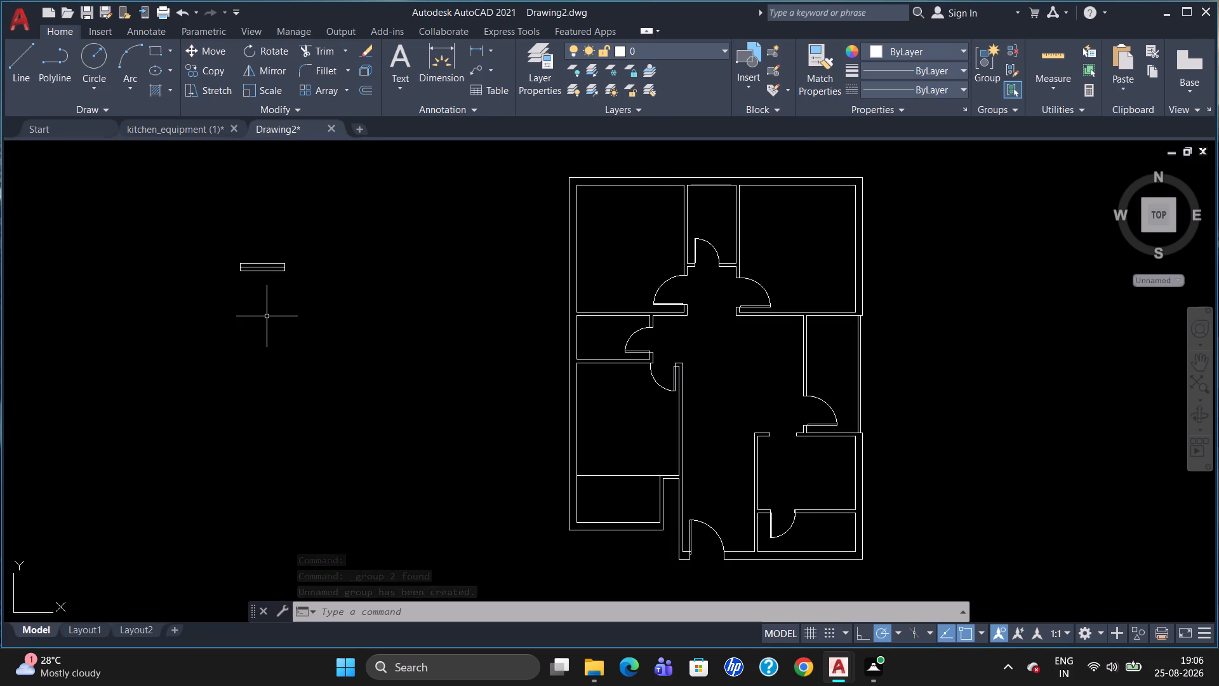
text(CO)
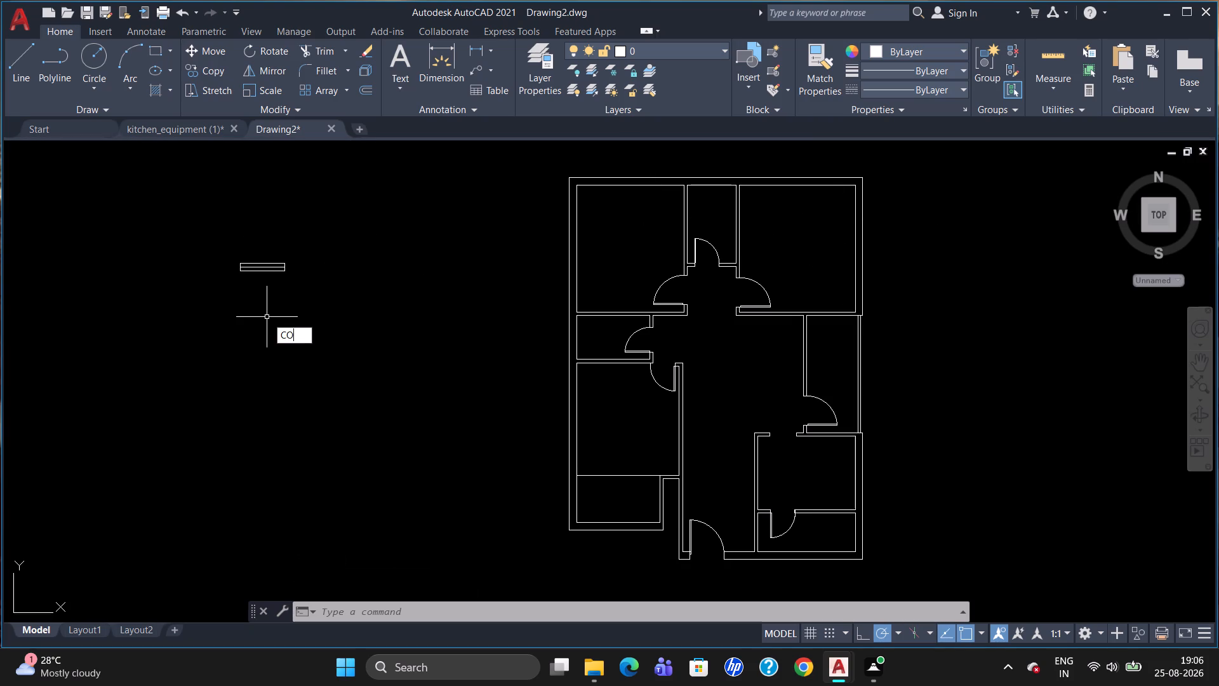
key(Return)
click(259, 267)
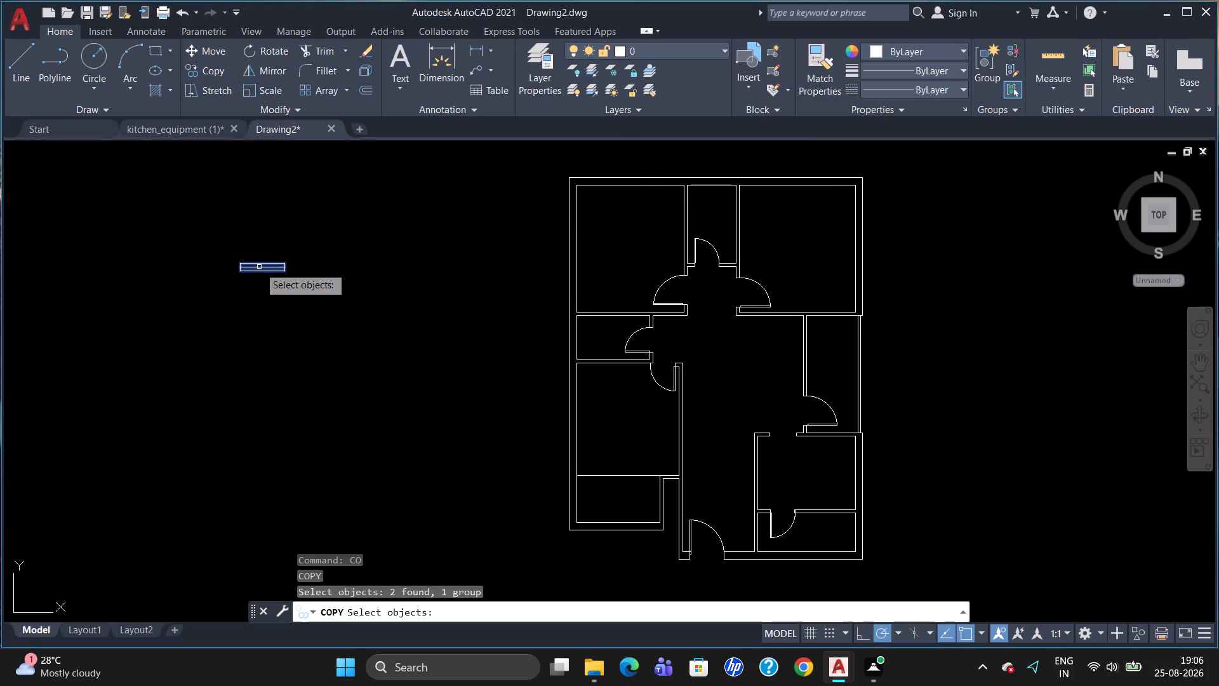
key(Return)
click(259, 266)
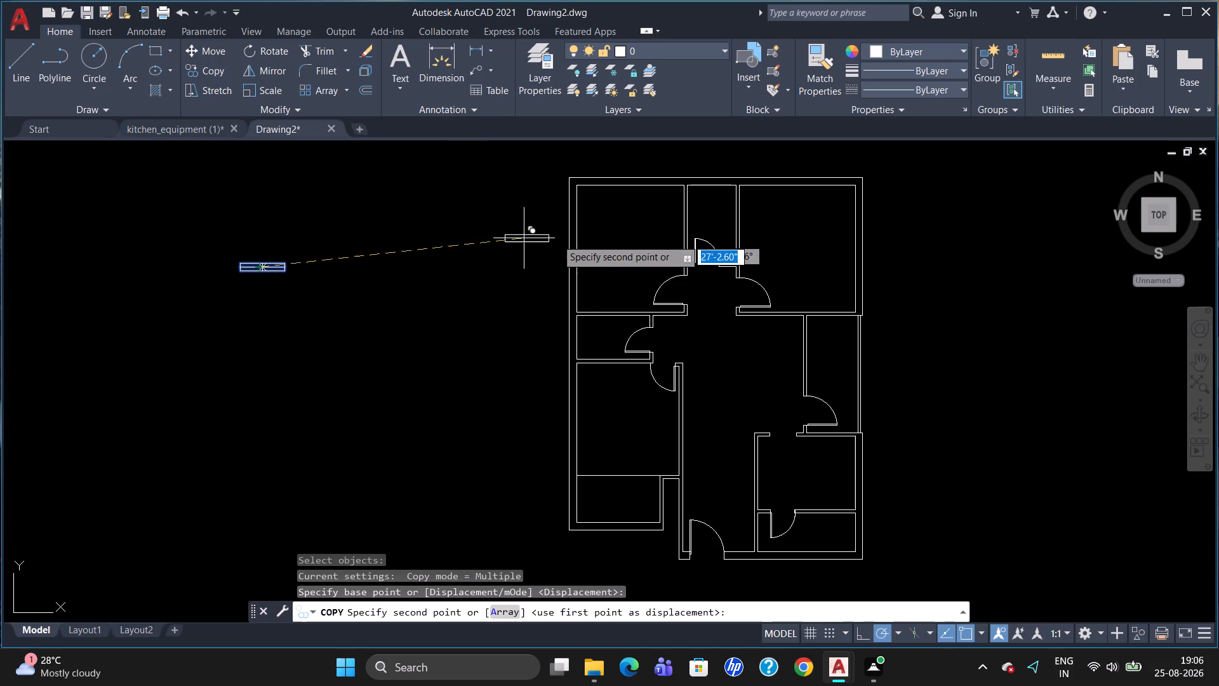
scroll(651, 201, up, 2)
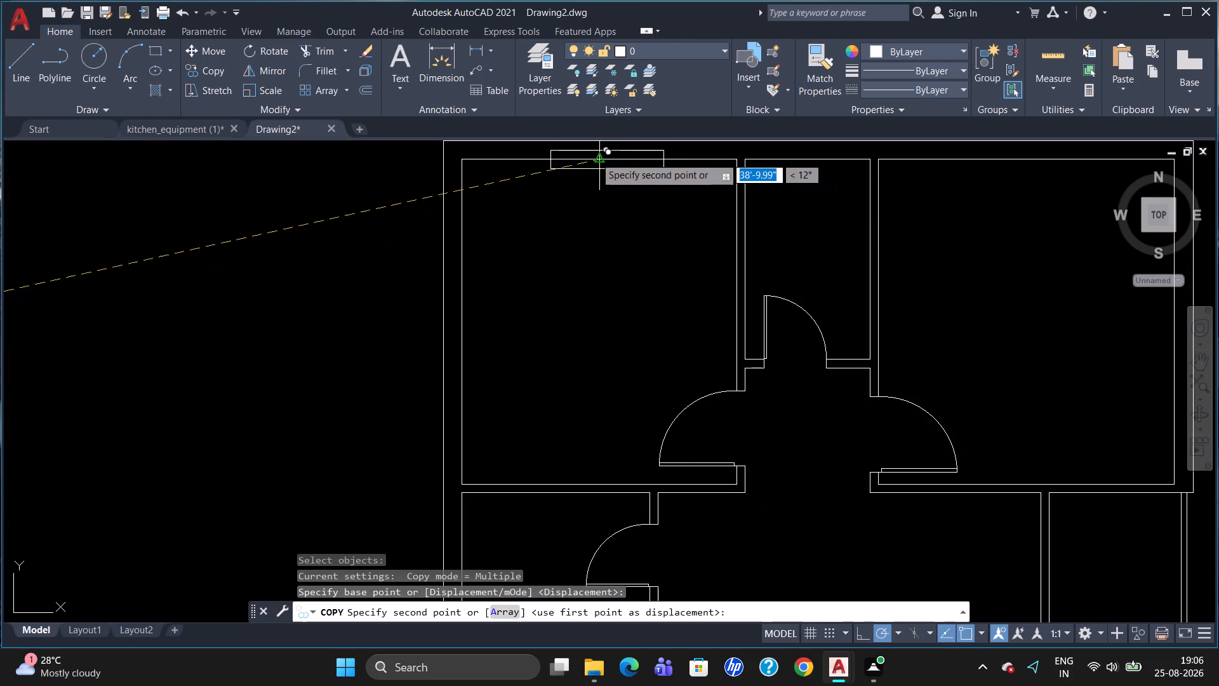
scroll(595, 157, down, 2)
scroll(594, 154, up, 3)
scroll(595, 166, down, 1)
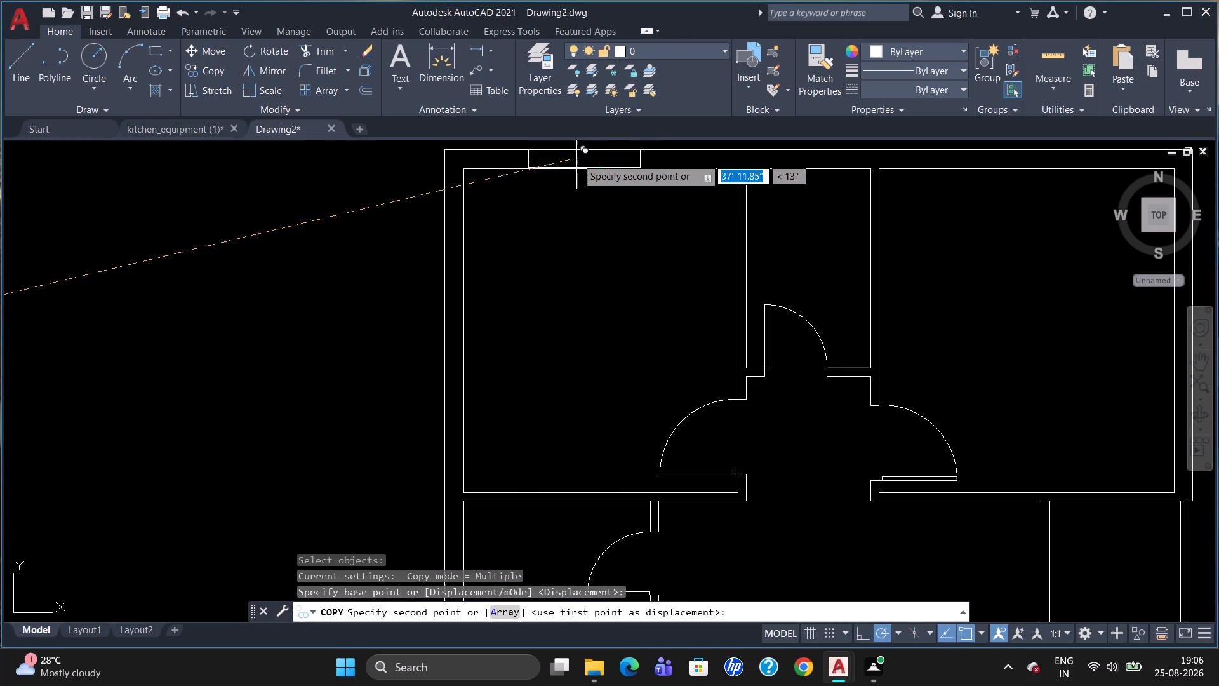
click(575, 159)
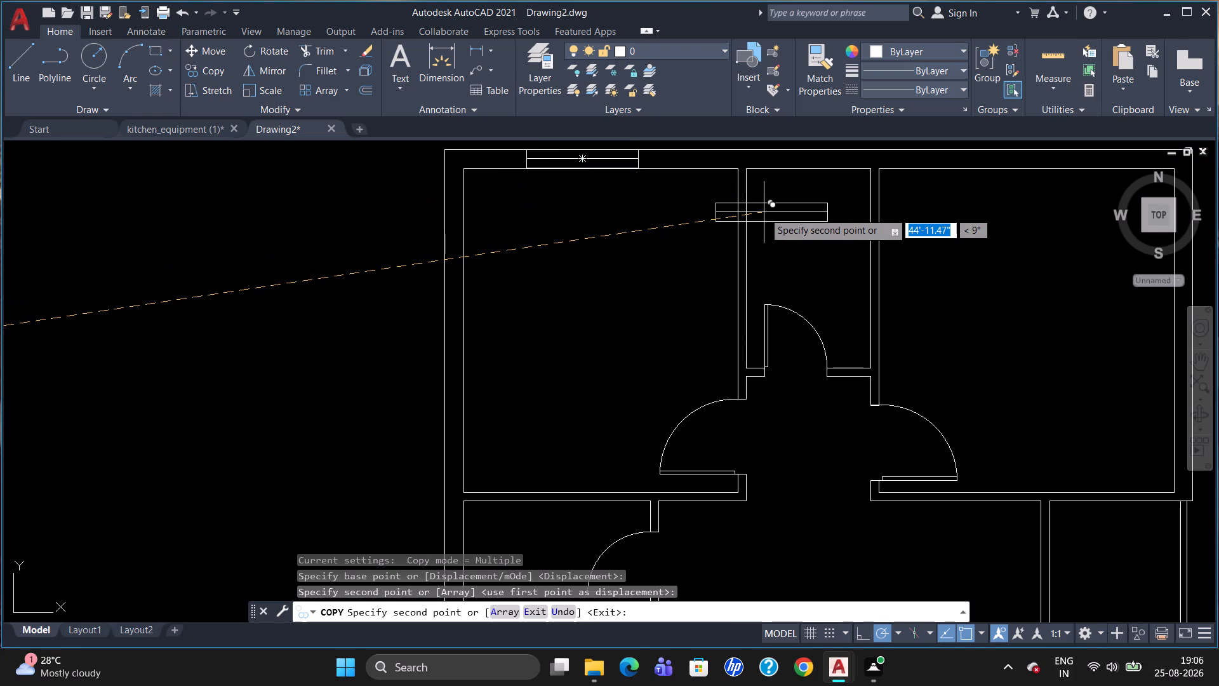
Place another window copy within the top outer wall of the upper-right room.
scroll(968, 506, down, 2)
scroll(964, 287, up, 2)
scroll(963, 298, down, 3)
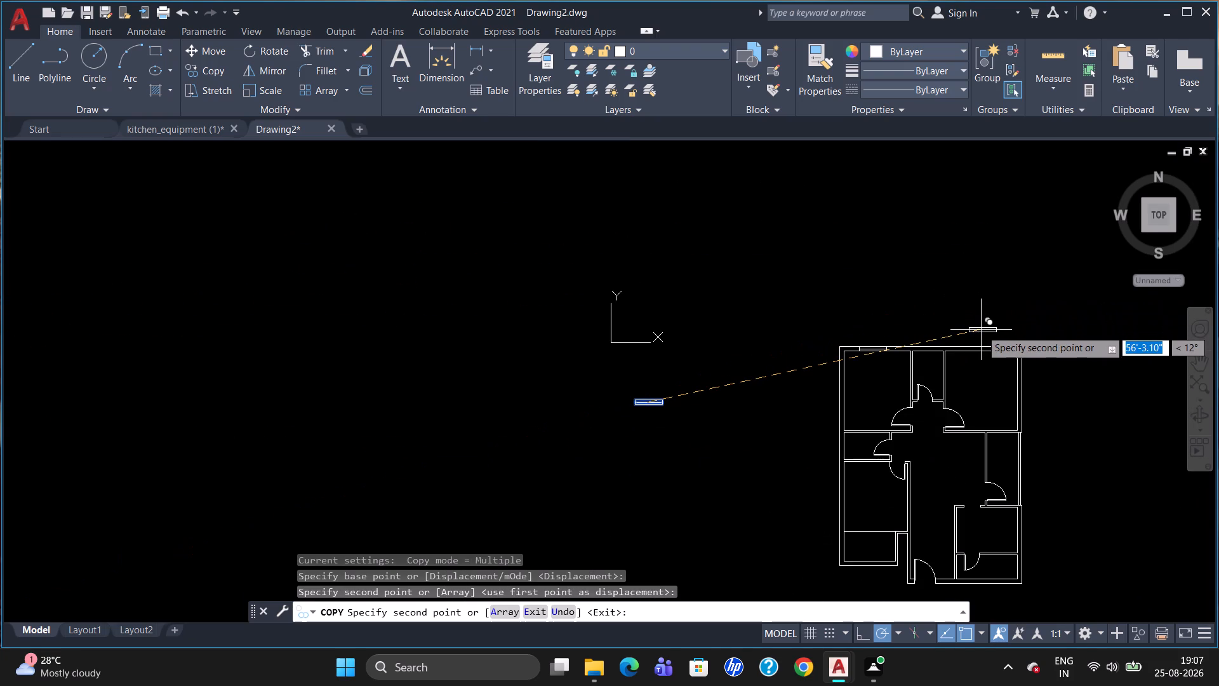
scroll(973, 361, up, 1)
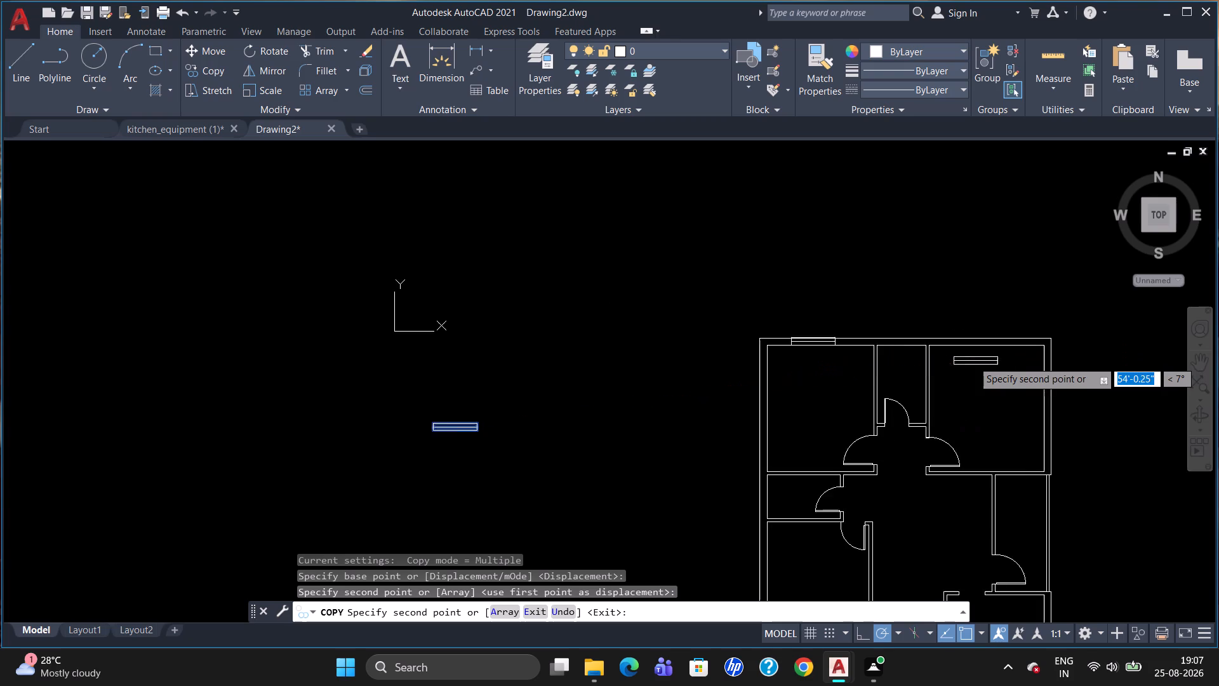
scroll(973, 361, up, 1)
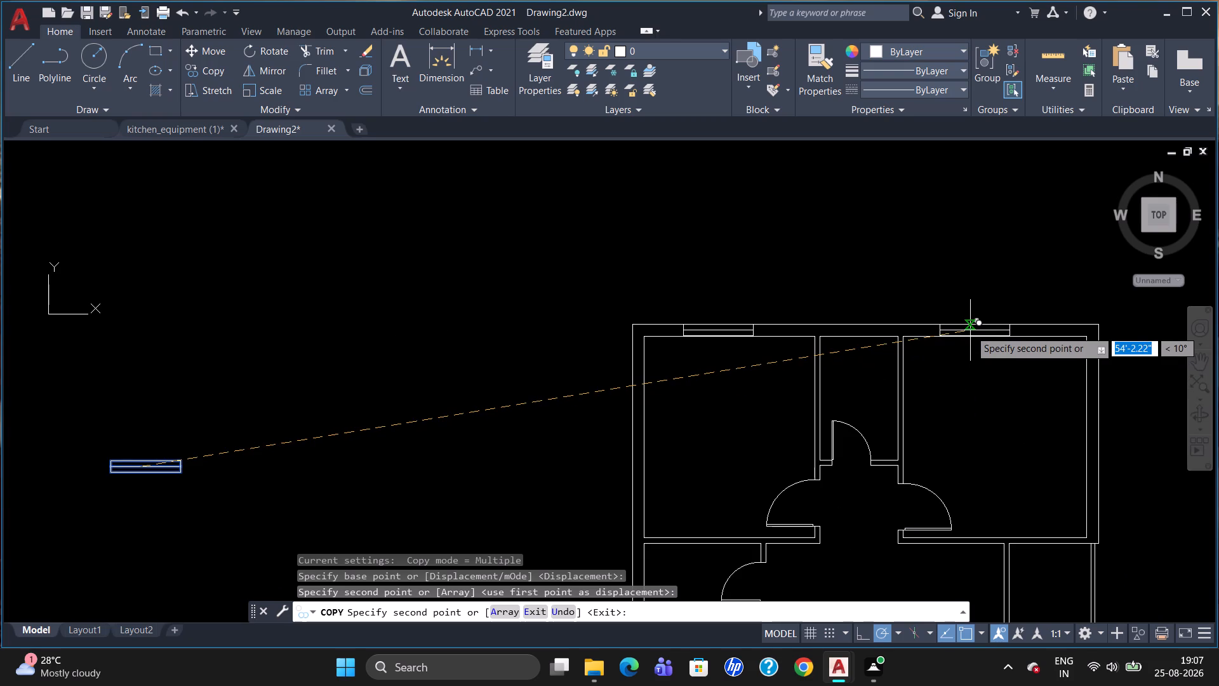
scroll(970, 330, up, 2)
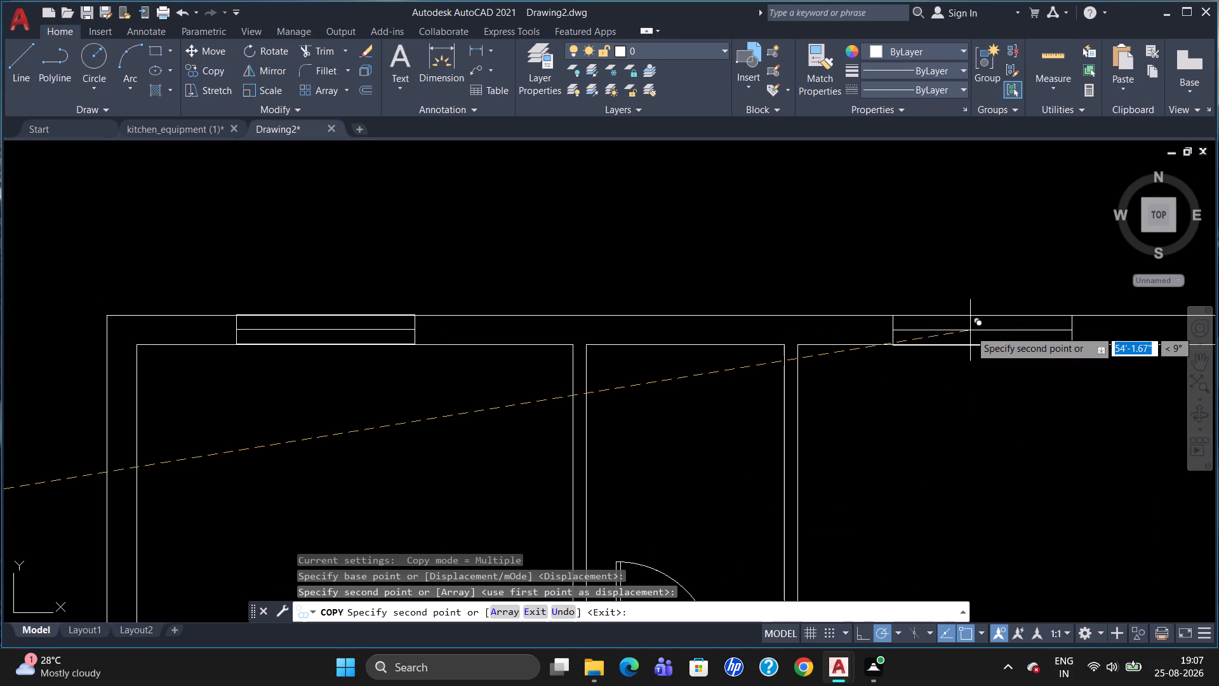
click(970, 330)
Place a third window copy within the bottom outer wall of the small lower-right room and end the copying.
scroll(870, 355, down, 3)
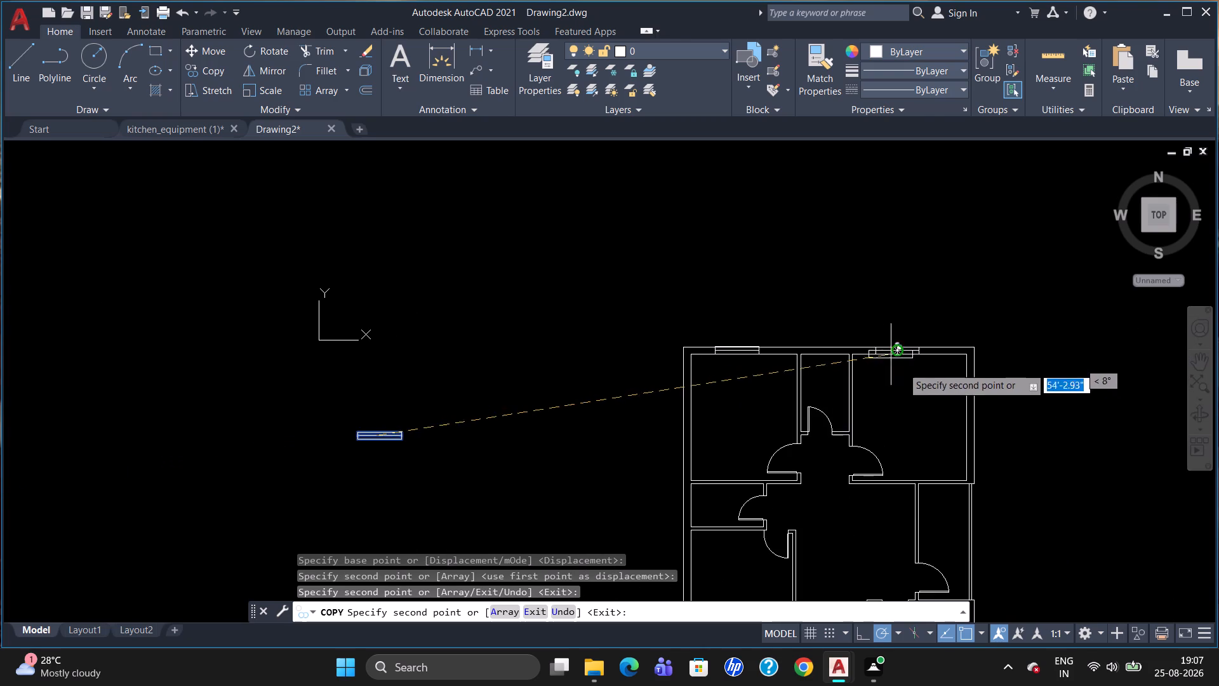
scroll(877, 530, up, 5)
scroll(824, 306, down, 6)
scroll(853, 454, up, 1)
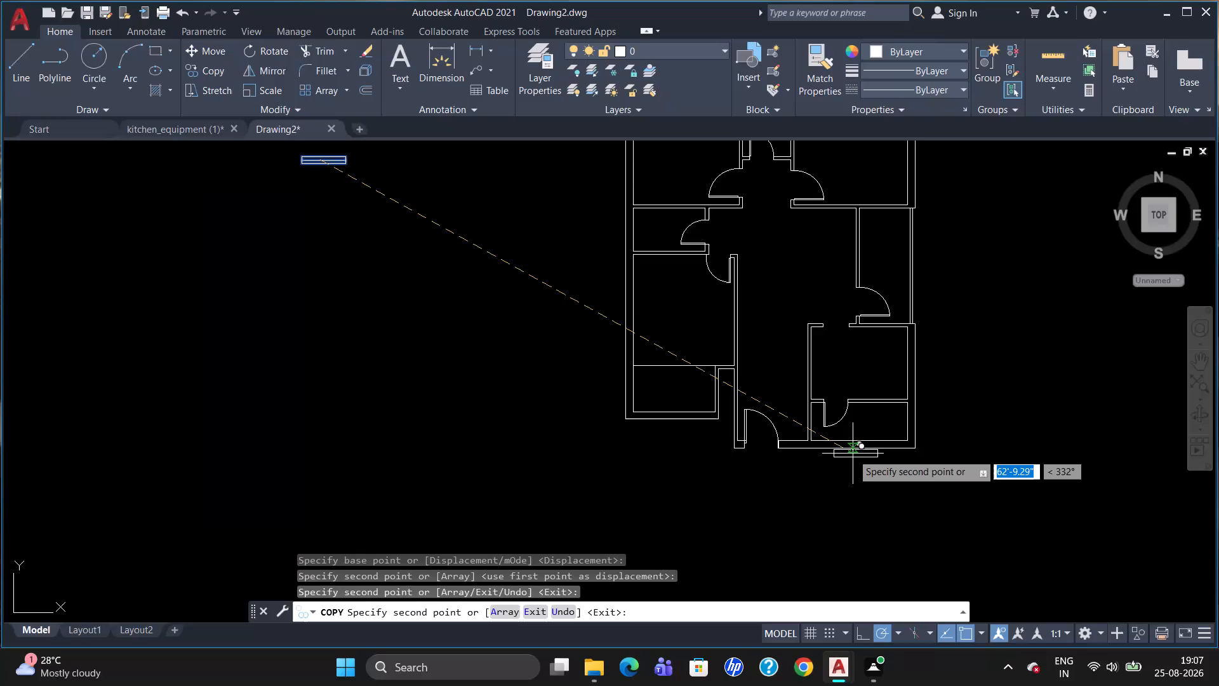
scroll(860, 463, up, 1)
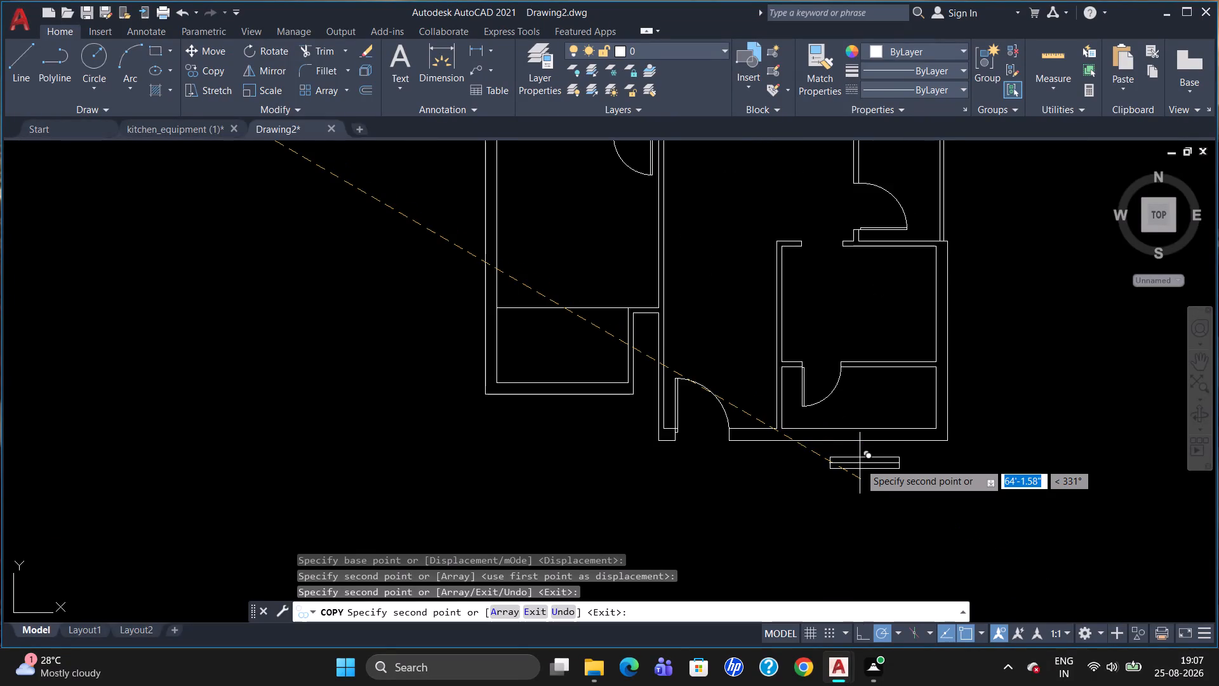
scroll(849, 422, up, 1)
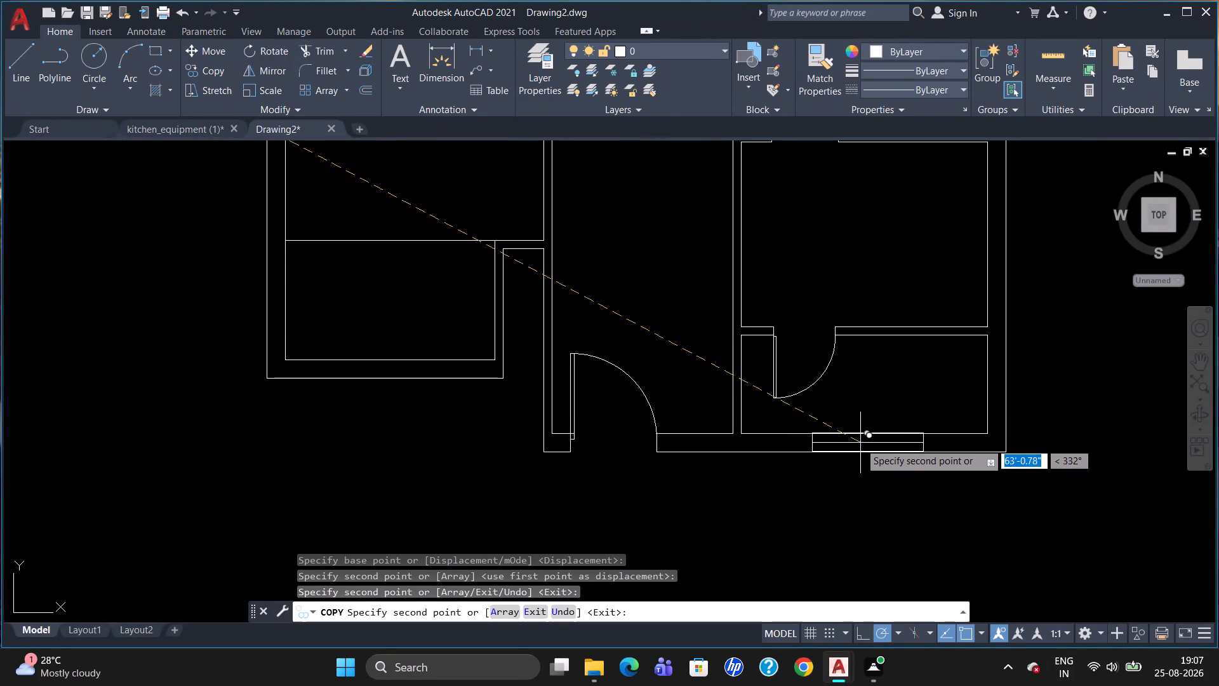
click(860, 443)
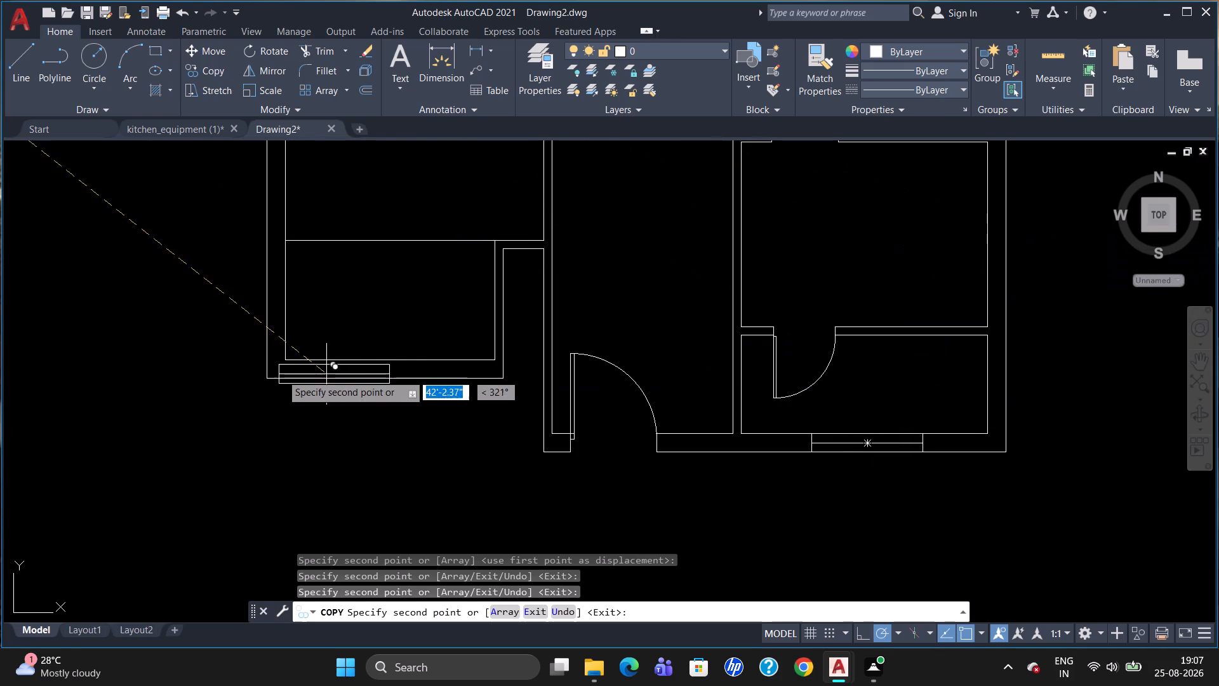
key(Escape)
Rotate the spare 54" window group outside the plan by 90° so it stands vertical.
scroll(278, 379, down, 2)
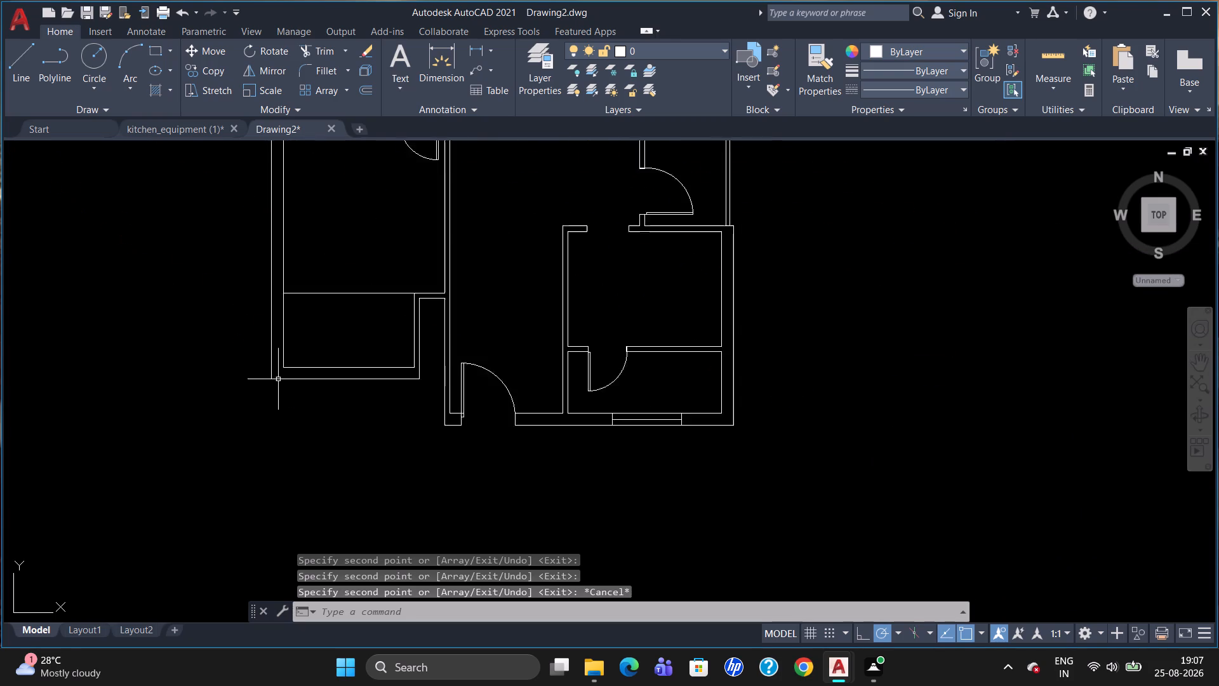
scroll(278, 379, down, 1)
scroll(197, 274, up, 2)
scroll(236, 288, down, 2)
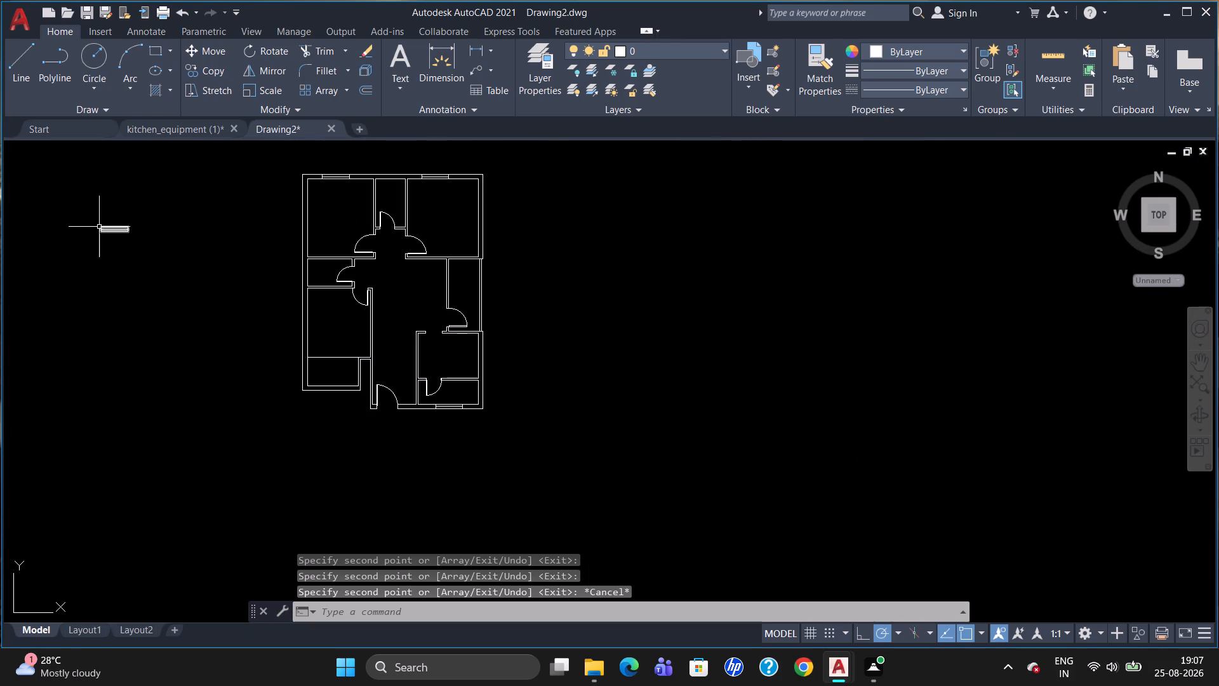
click(99, 227)
text(RO)
key(Return)
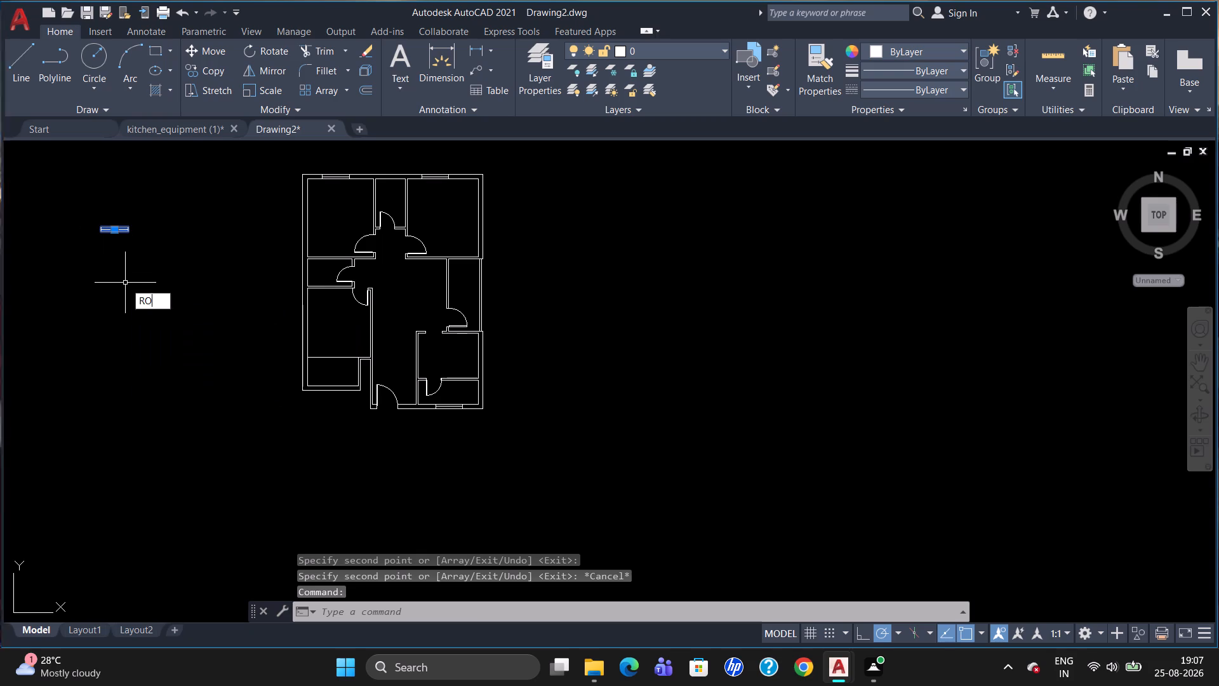
click(128, 221)
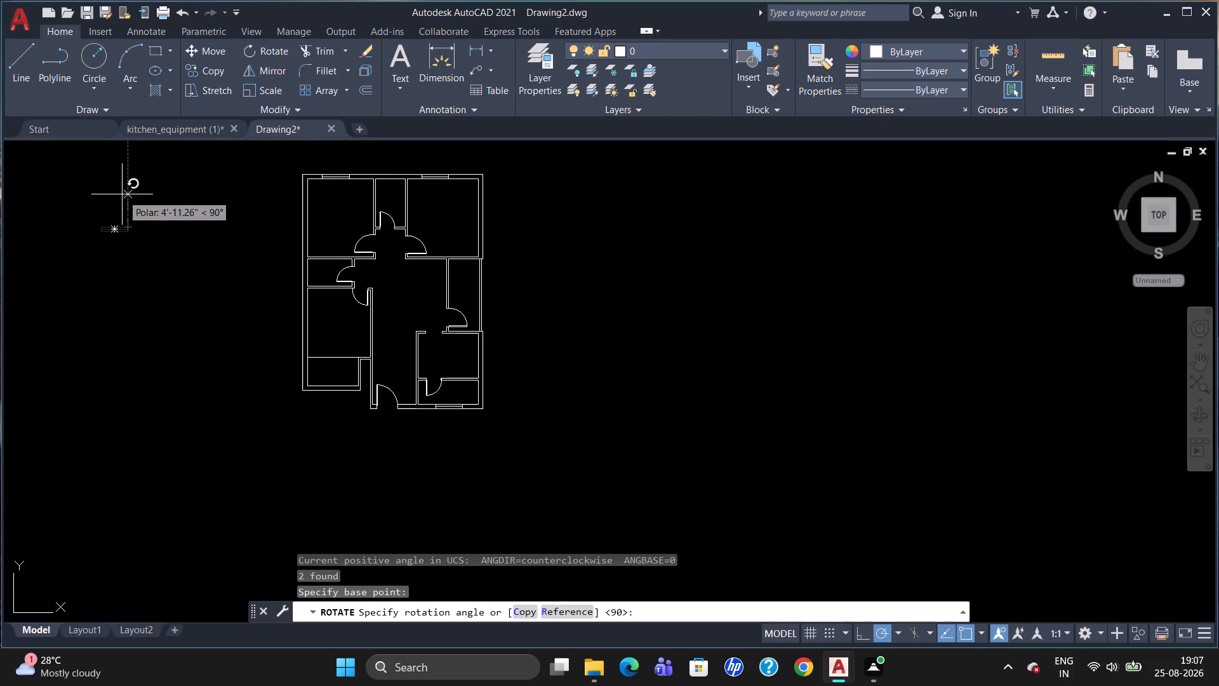
click(122, 194)
Copy the vertical window from its centre into the right outer wall of the room above the small lower-right room, ending the copying.
click(130, 232)
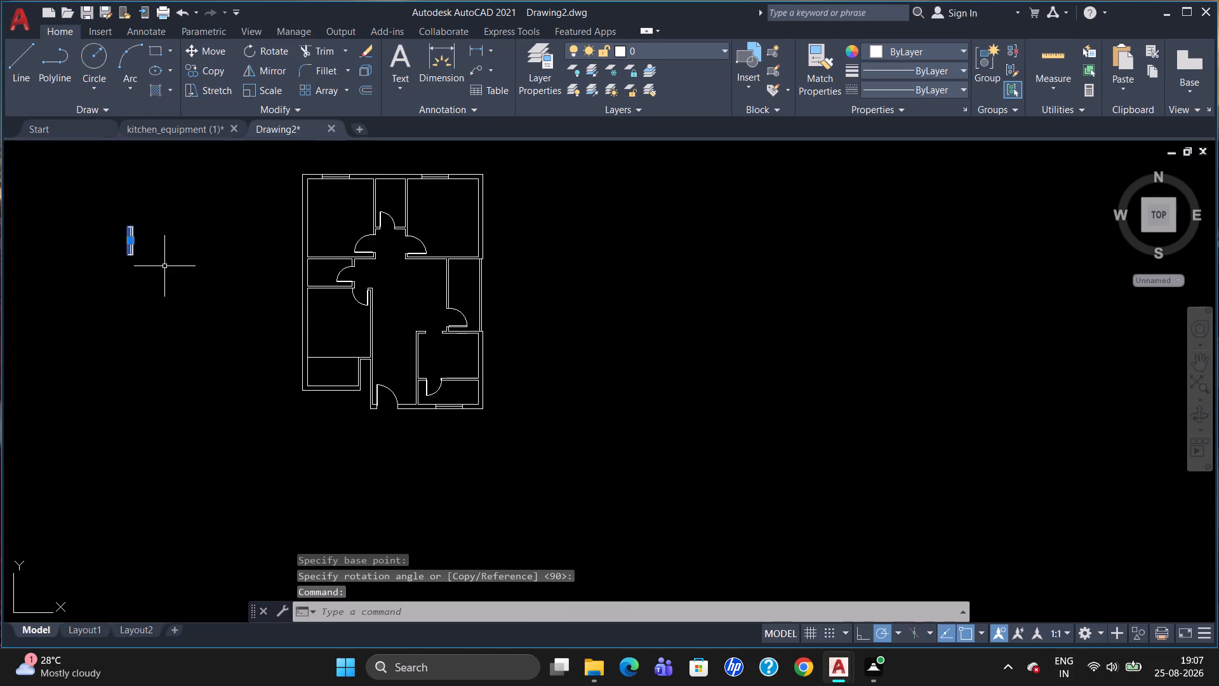
text(CO)
key(Return)
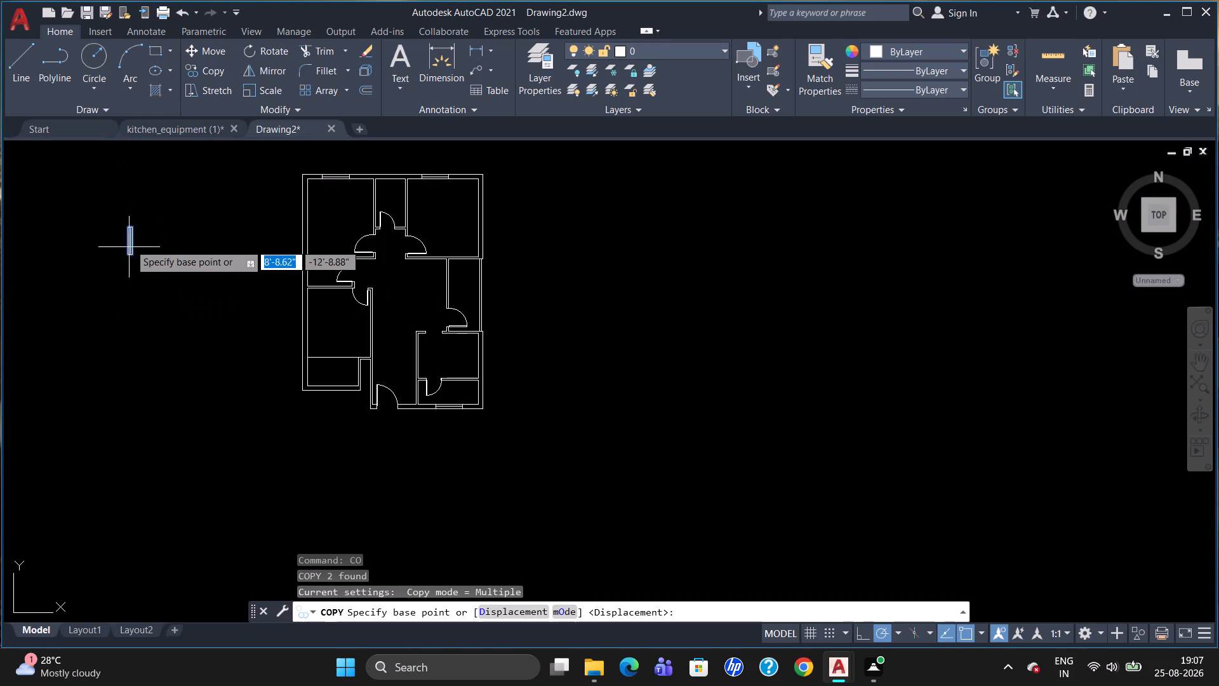
click(130, 236)
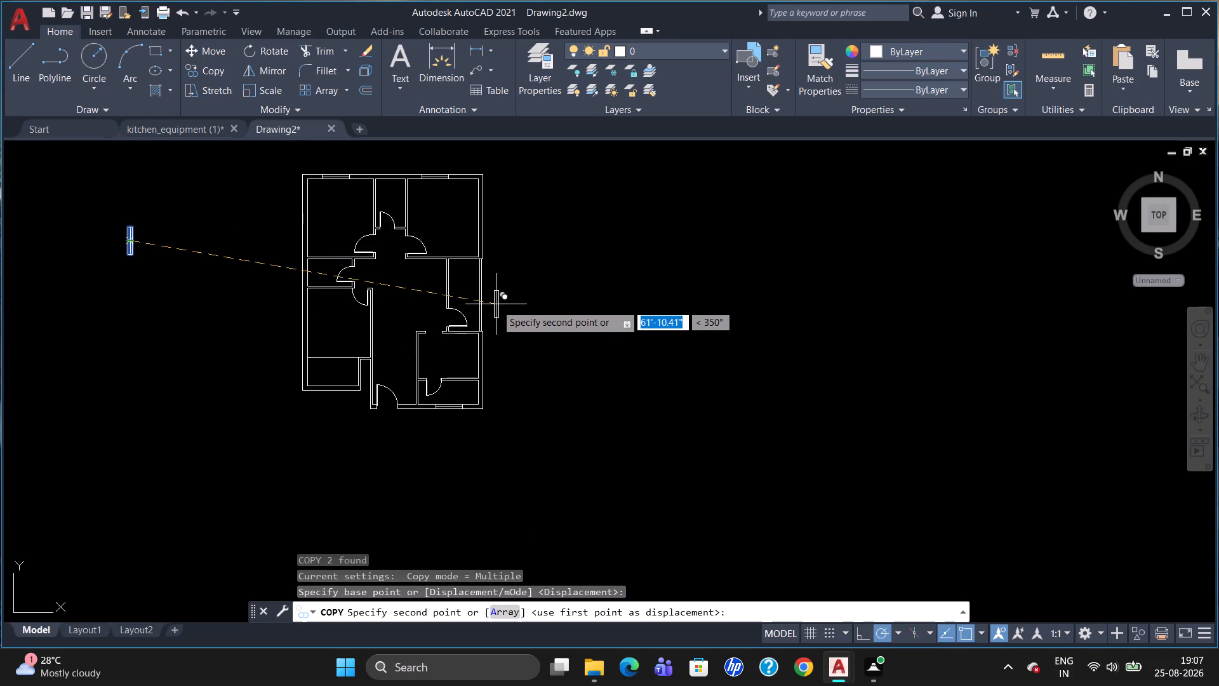
scroll(484, 370, up, 3)
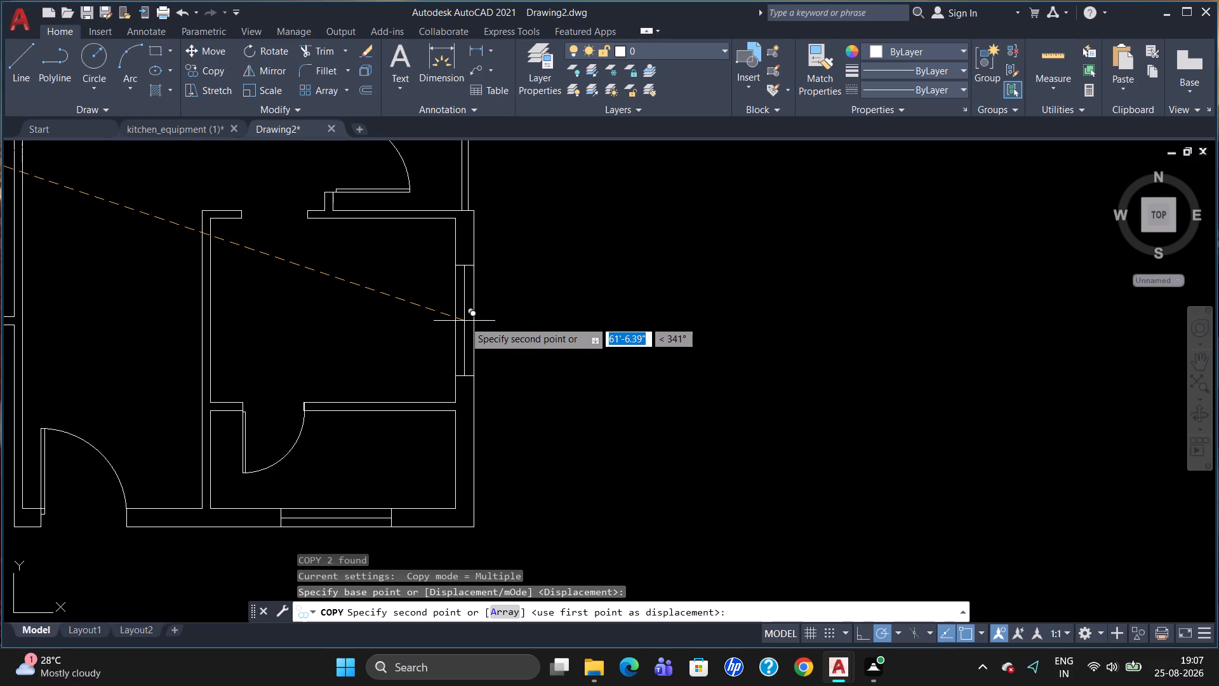
click(464, 316)
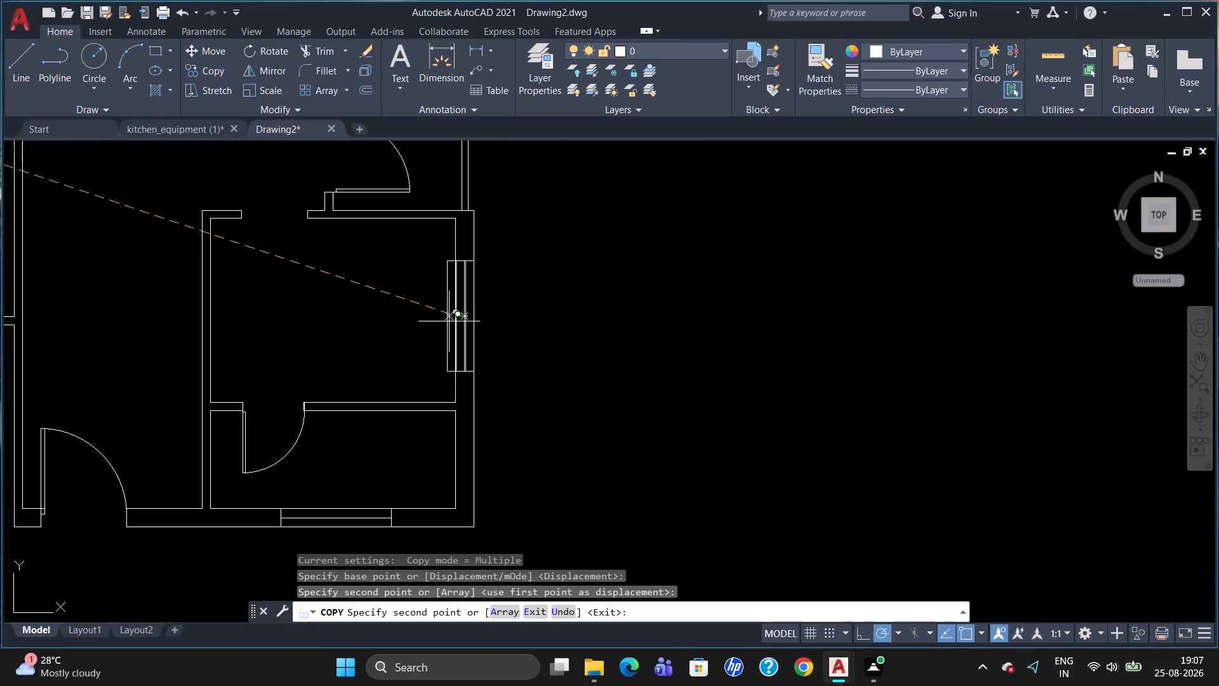
scroll(335, 310, down, 3)
scroll(34, 279, up, 3)
scroll(68, 269, down, 6)
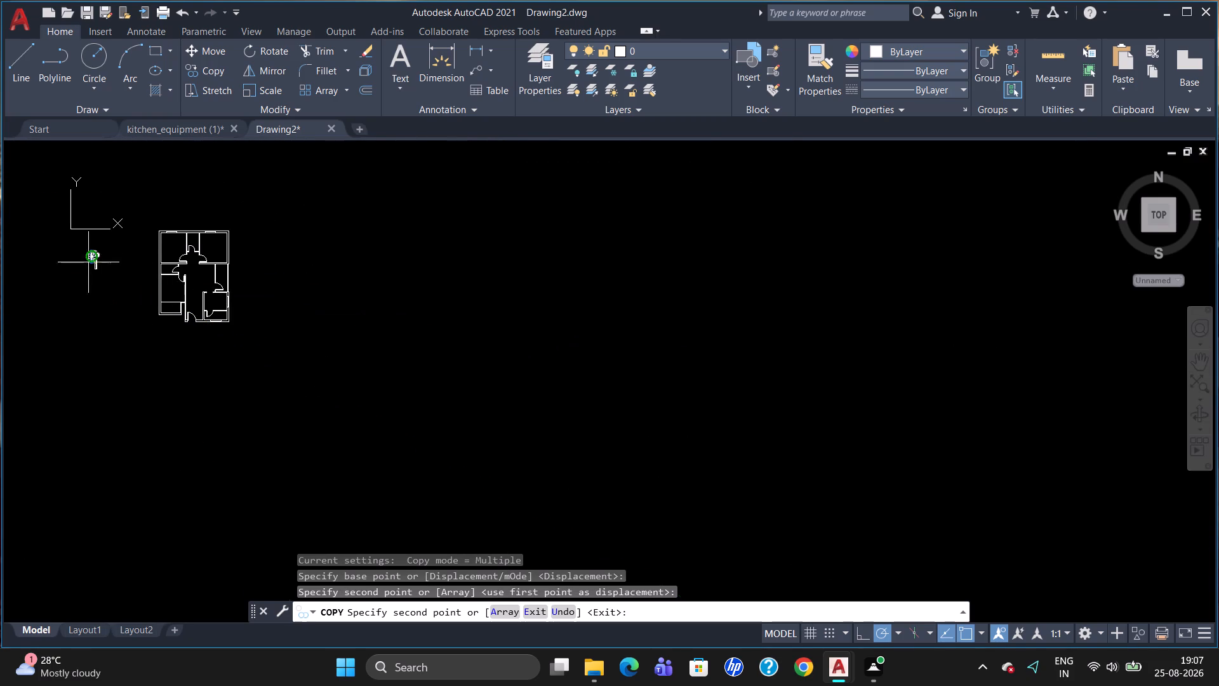
key(Escape)
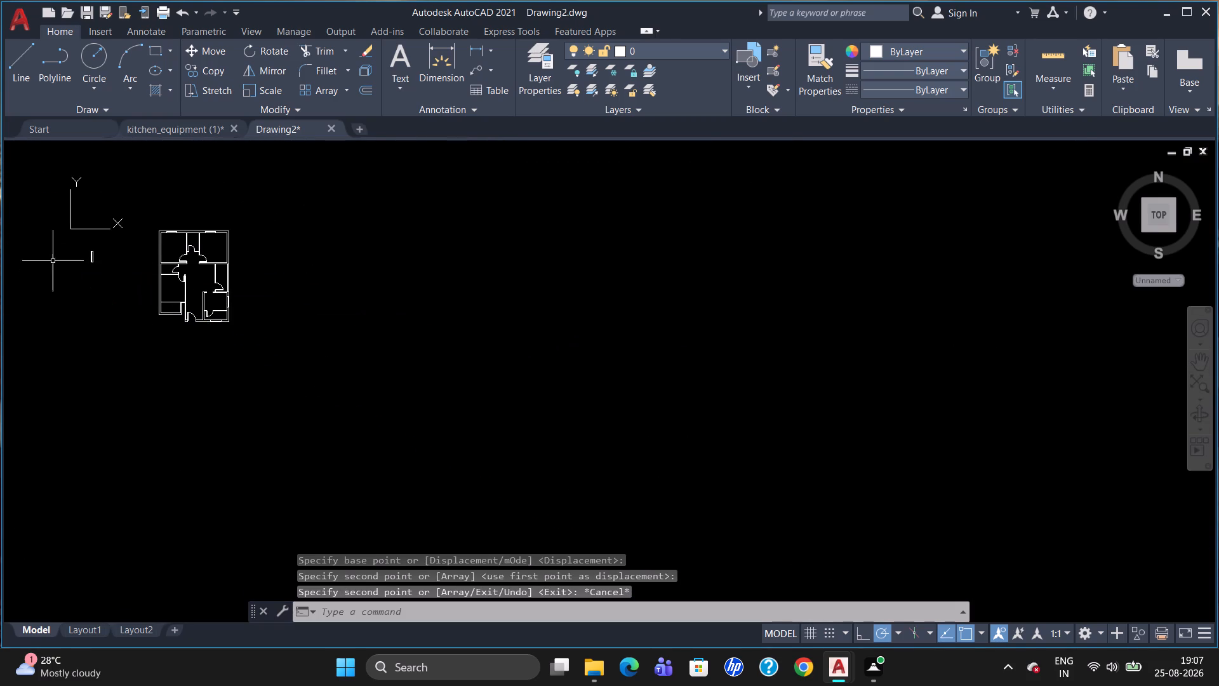
Delete the spare vertical window outside the plan.
click(91, 257)
key(Delete)
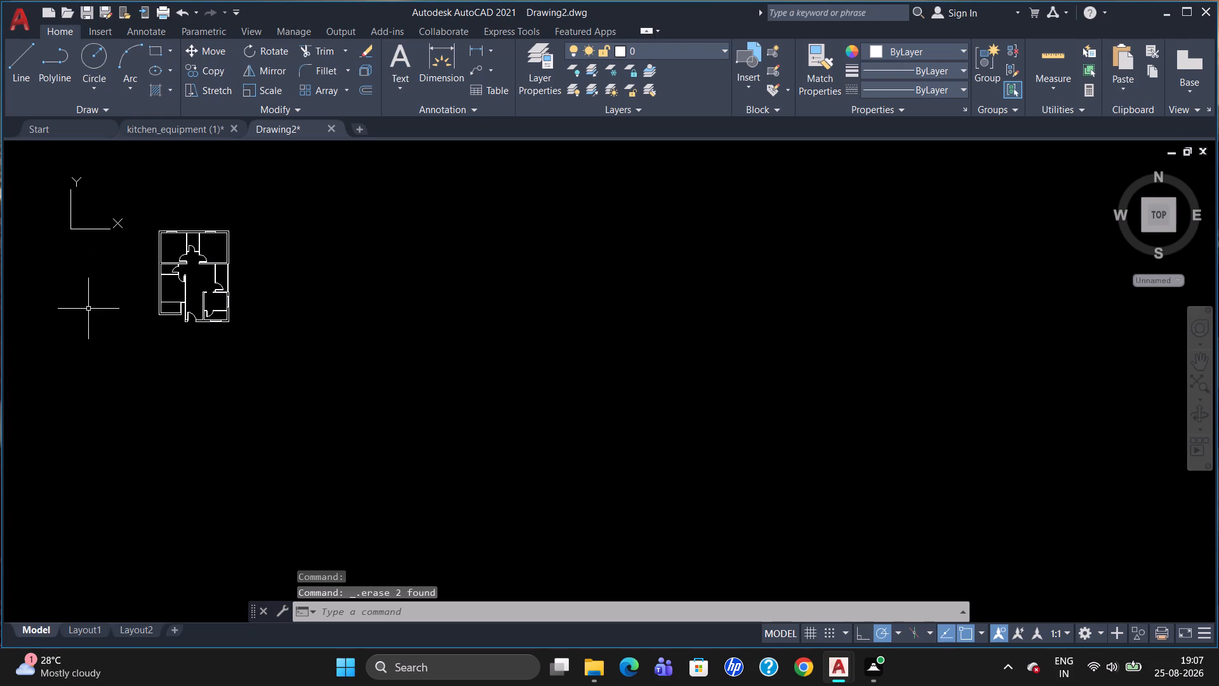
Draw a 36" by 9" rectangle in the empty space to the right of the floor plan.
scroll(155, 225, up, 3)
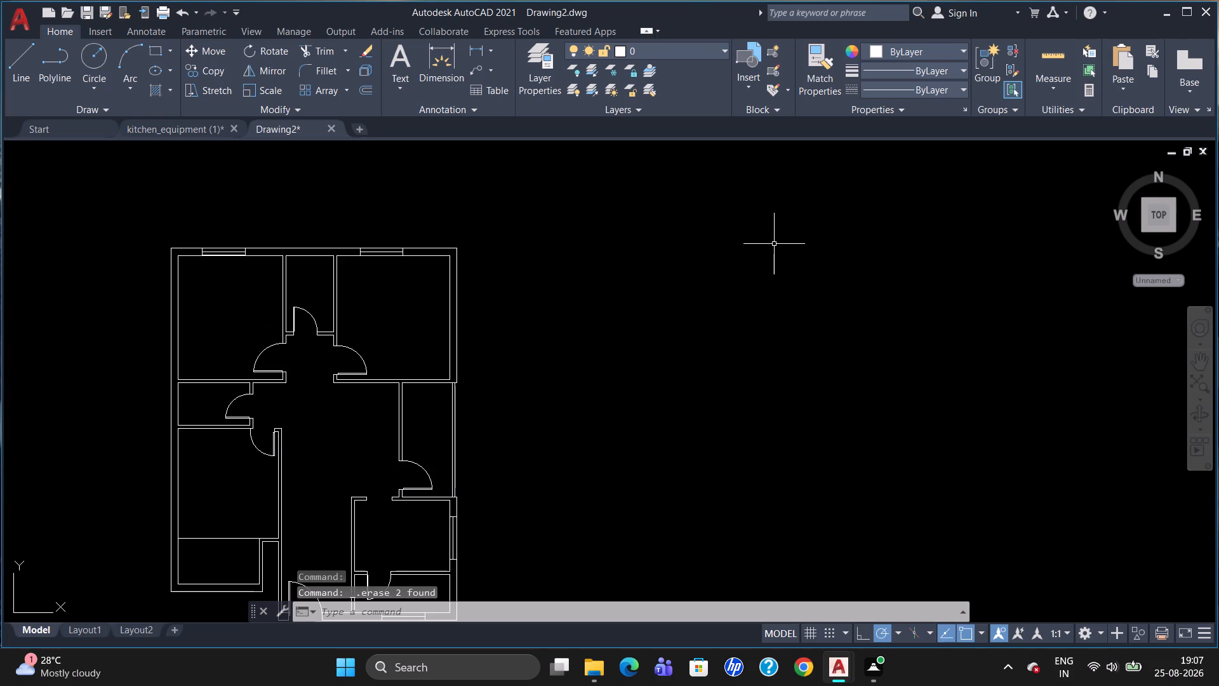
text(REC)
key(Return)
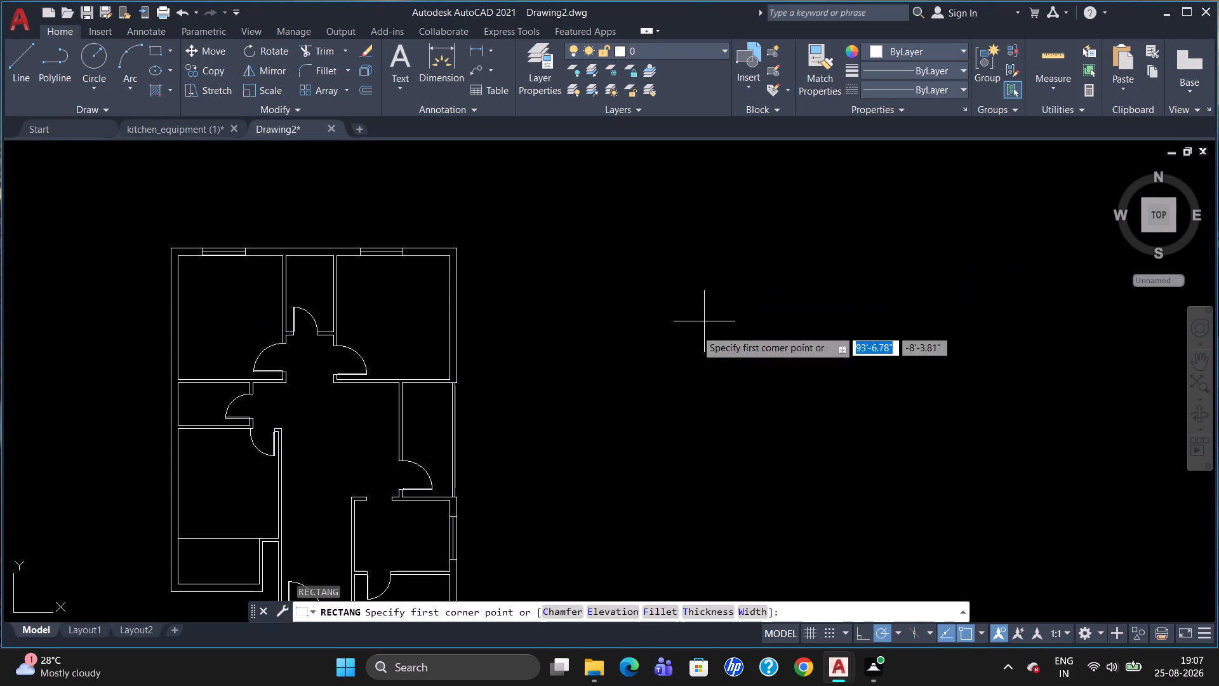
click(691, 332)
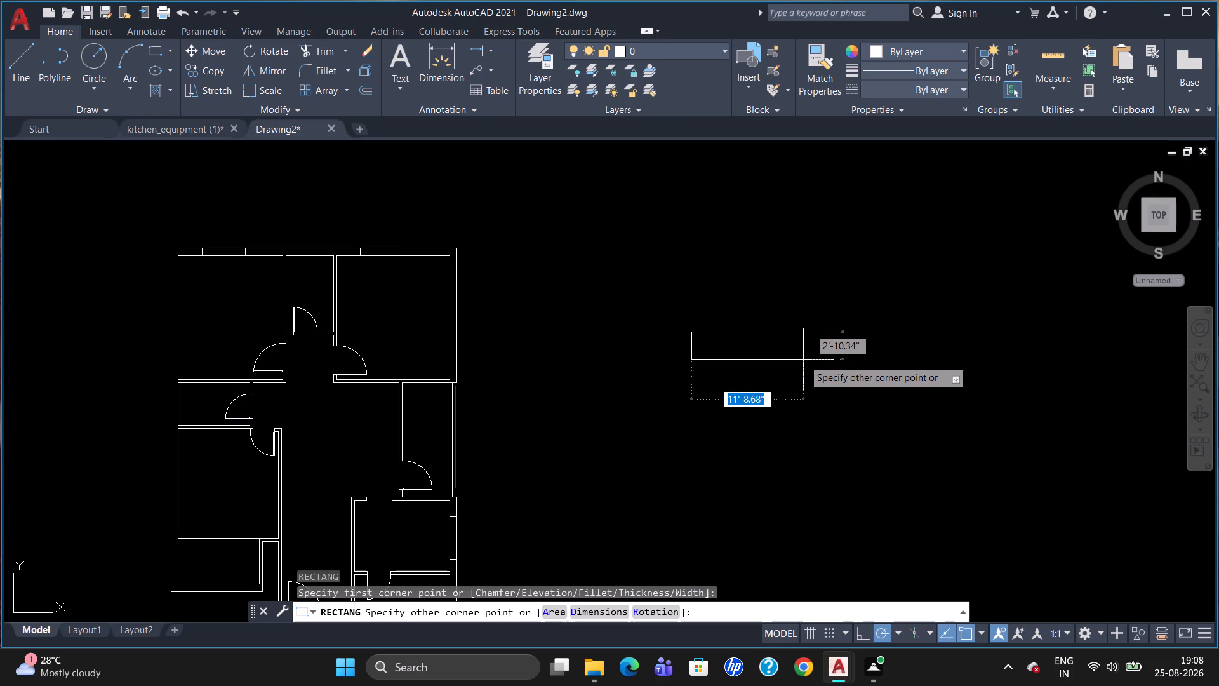
text(36)
key(shift+quotedbl)
key(Tab)
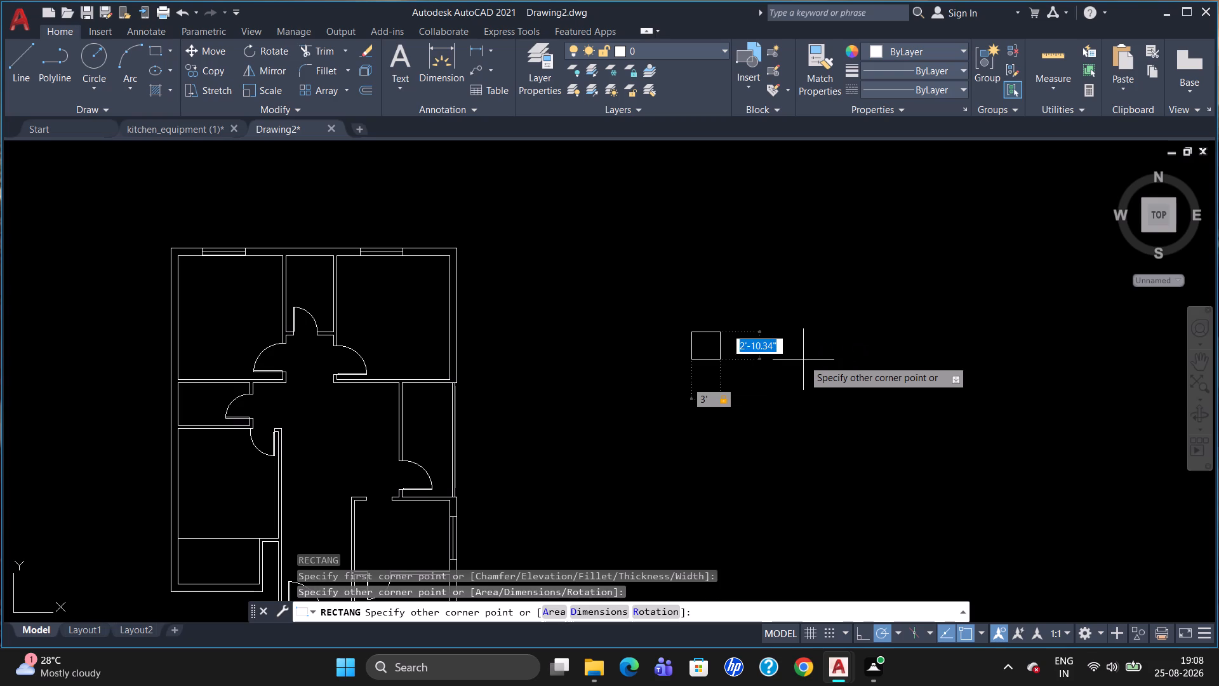
text(9")
key(Return)
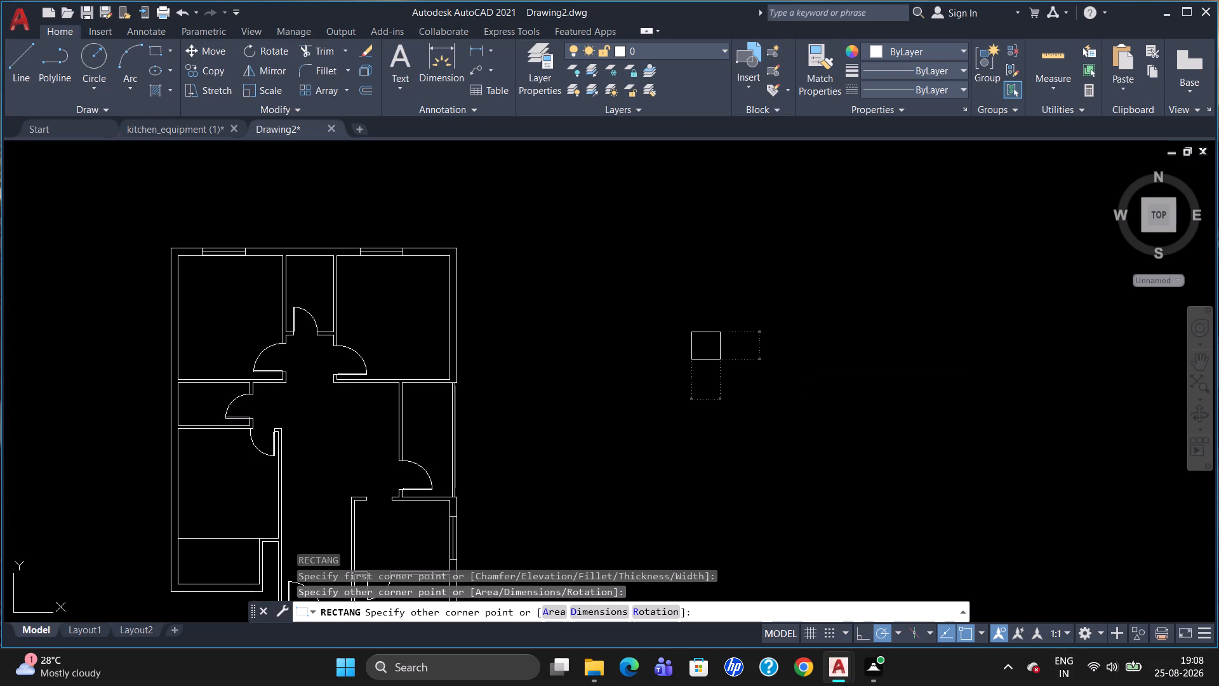
Draw a horizontal centre line through the 36" rectangle between the midpoints of its short sides.
scroll(713, 336, up, 1)
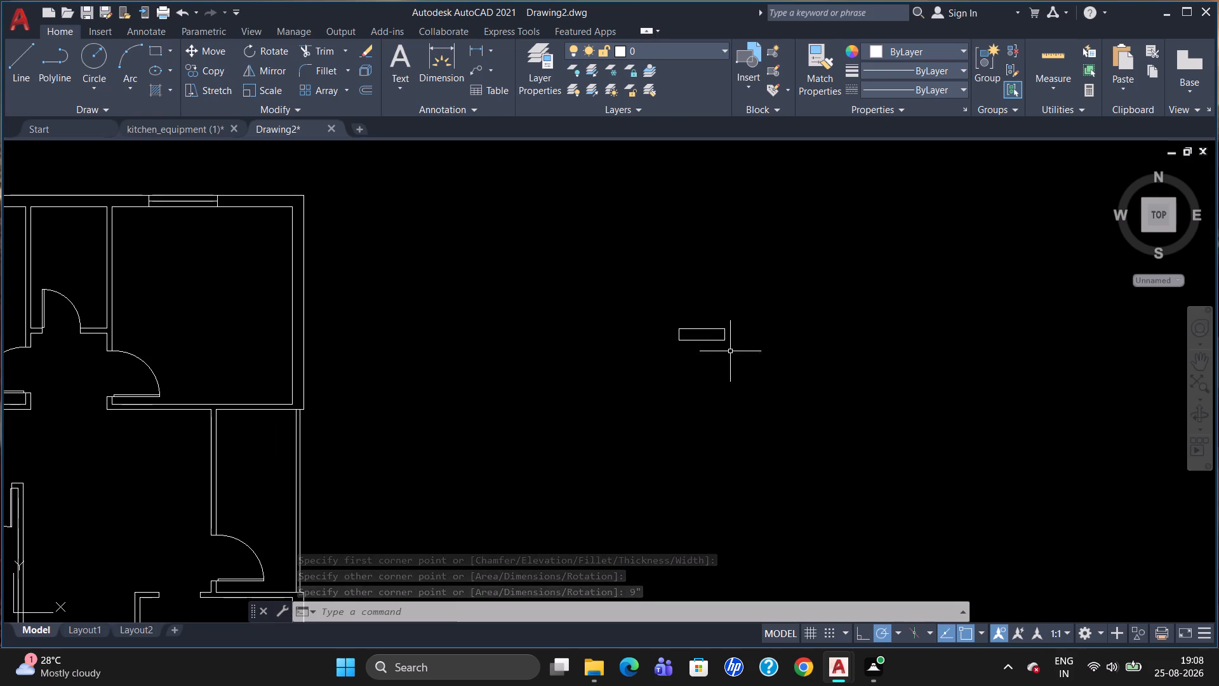
scroll(741, 340, up, 2)
key(l)
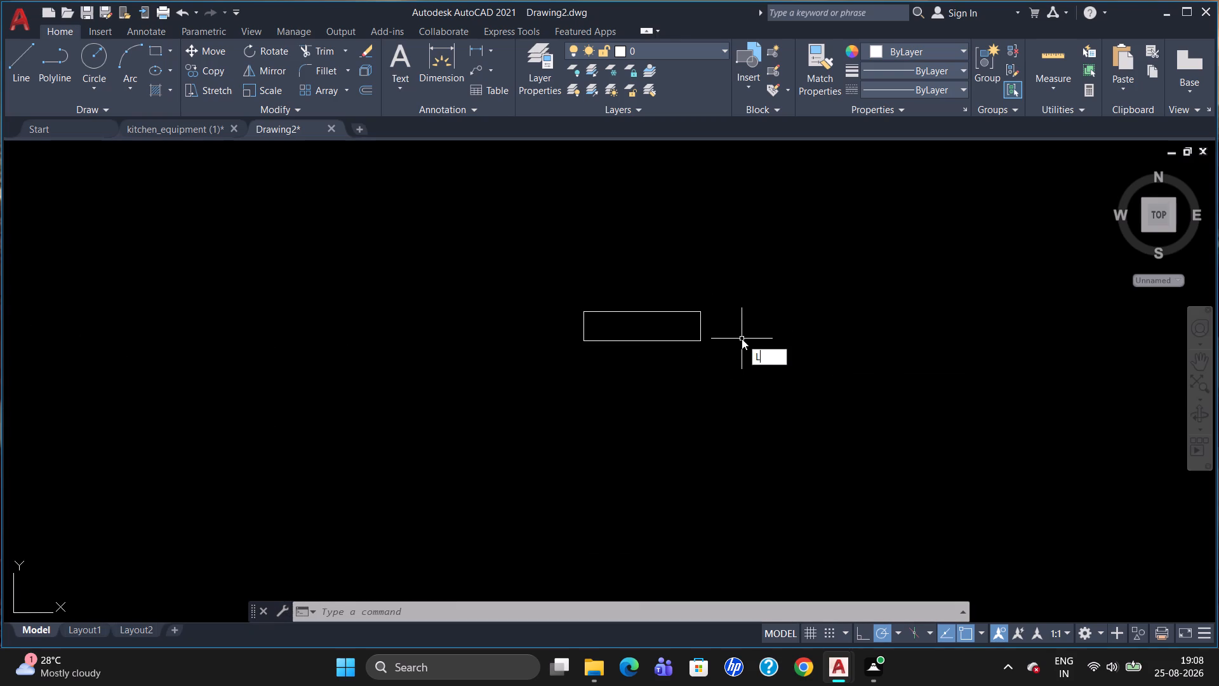
key(Return)
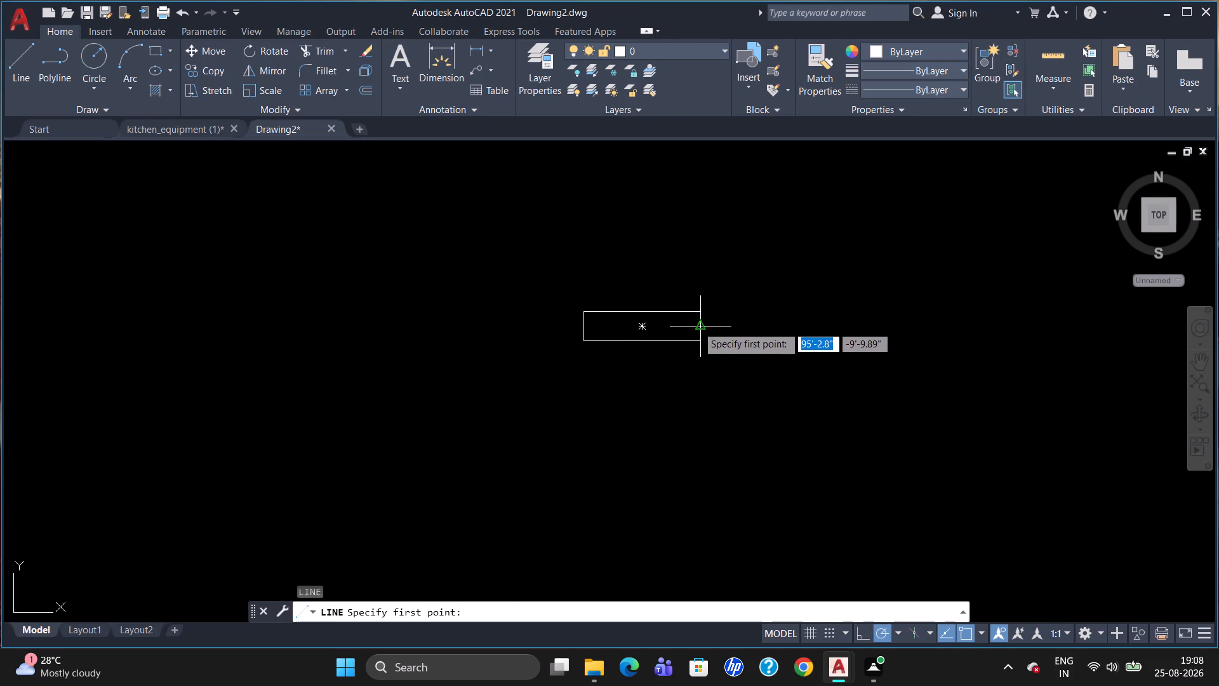
click(697, 325)
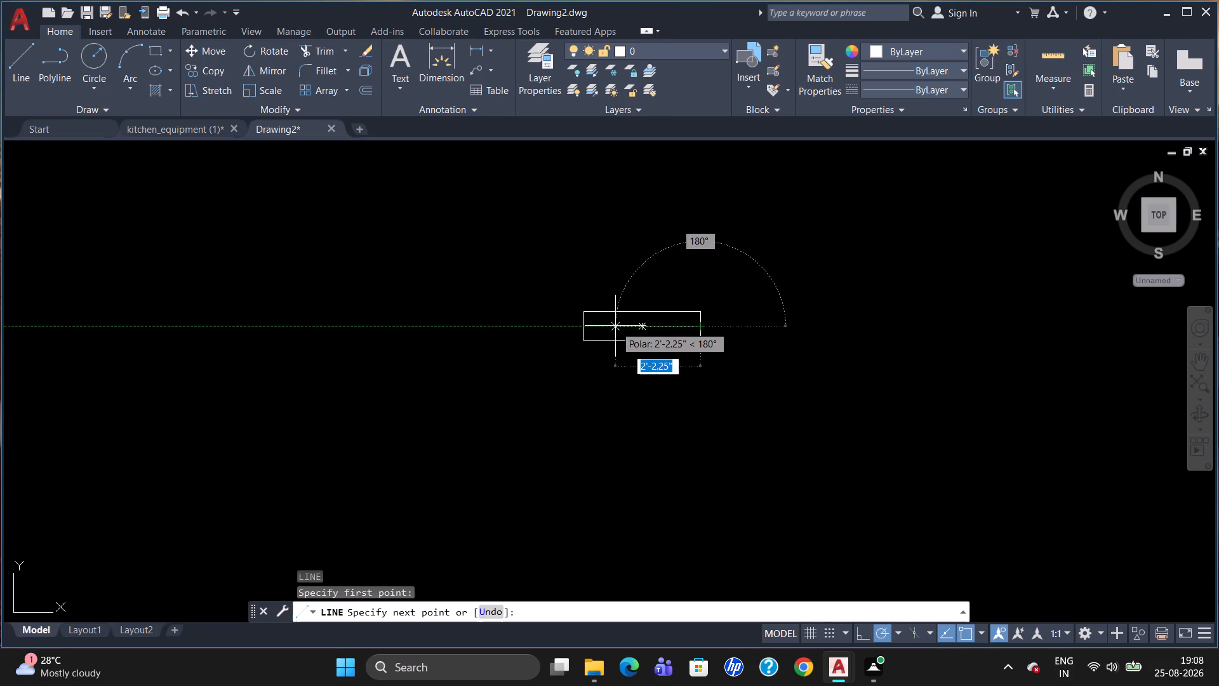
click(580, 331)
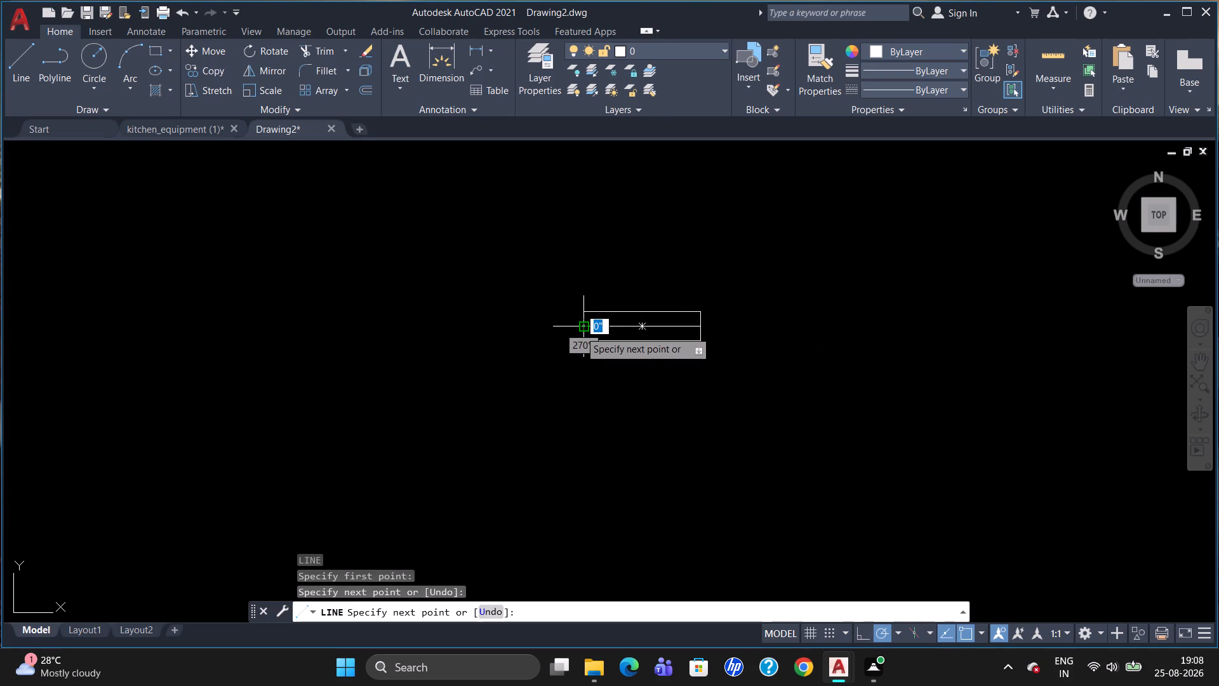
key(Escape)
Group the 36" rectangle and its centre line into one small window symbol.
scroll(725, 238, down, 3)
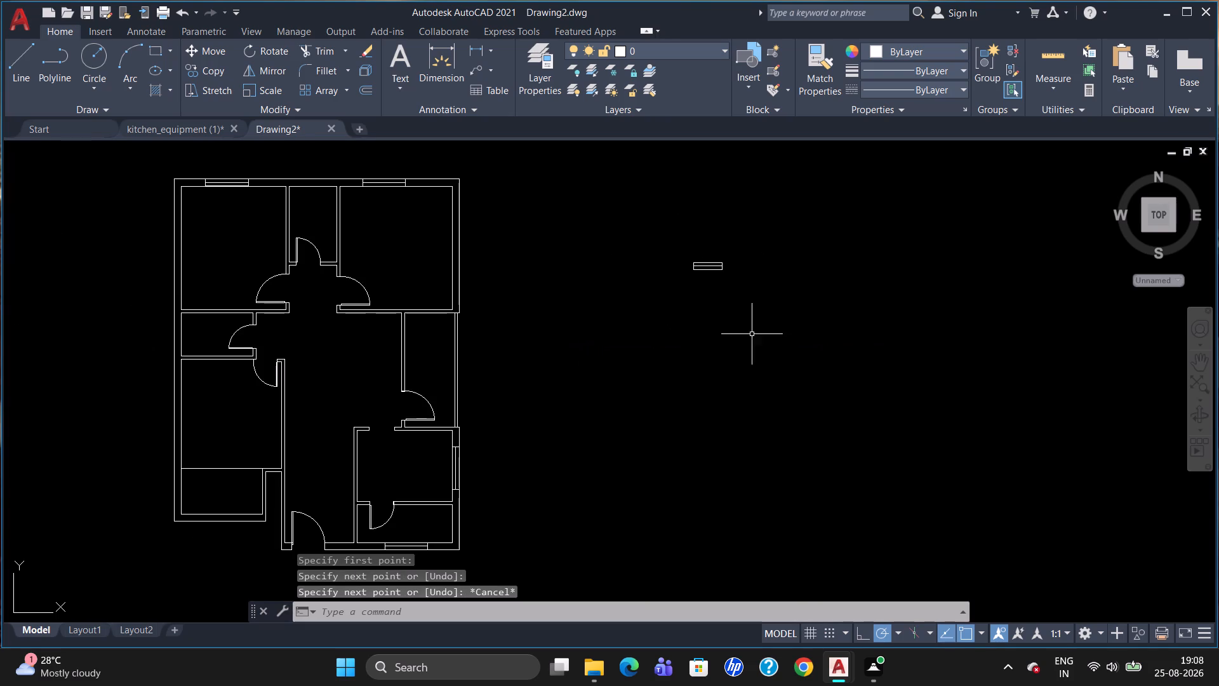
scroll(755, 324, up, 3)
scroll(702, 239, down, 3)
drag(721, 231, 641, 266)
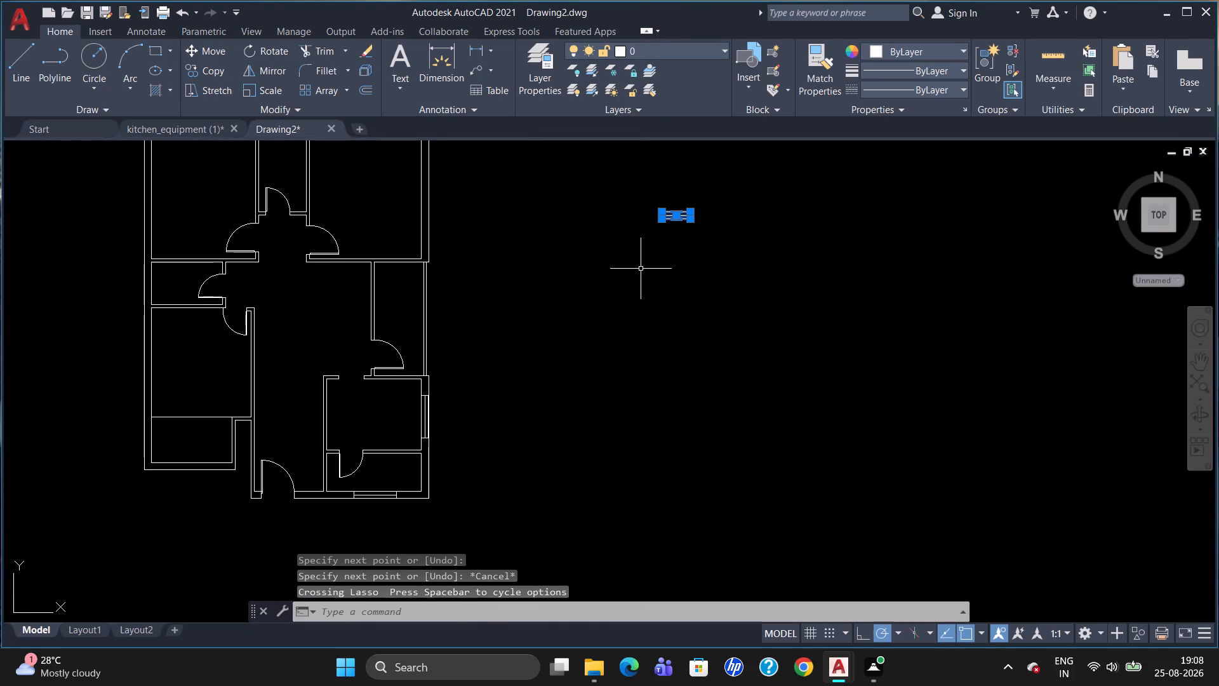
click(996, 71)
Copy the 36" window from its centre into the top outer wall of the narrow room between the two upper rooms, ending the copying.
scroll(595, 234, up, 3)
scroll(675, 288, down, 3)
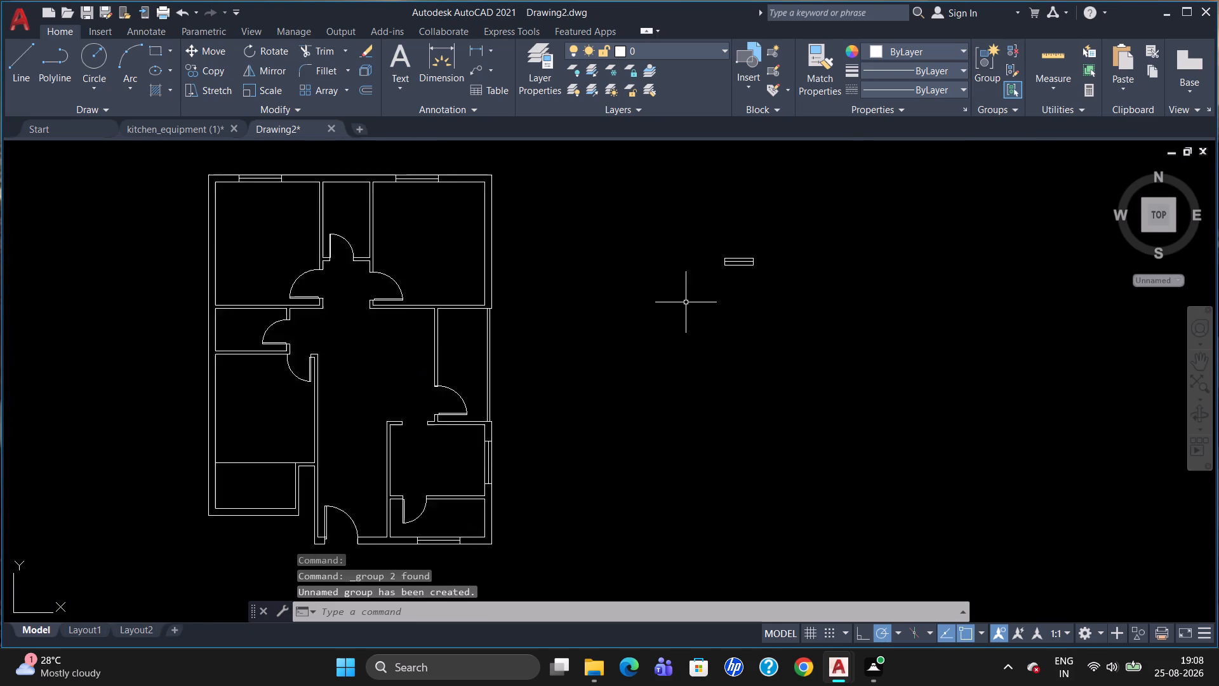
scroll(686, 303, down, 1)
scroll(515, 227, up, 2)
click(1036, 354)
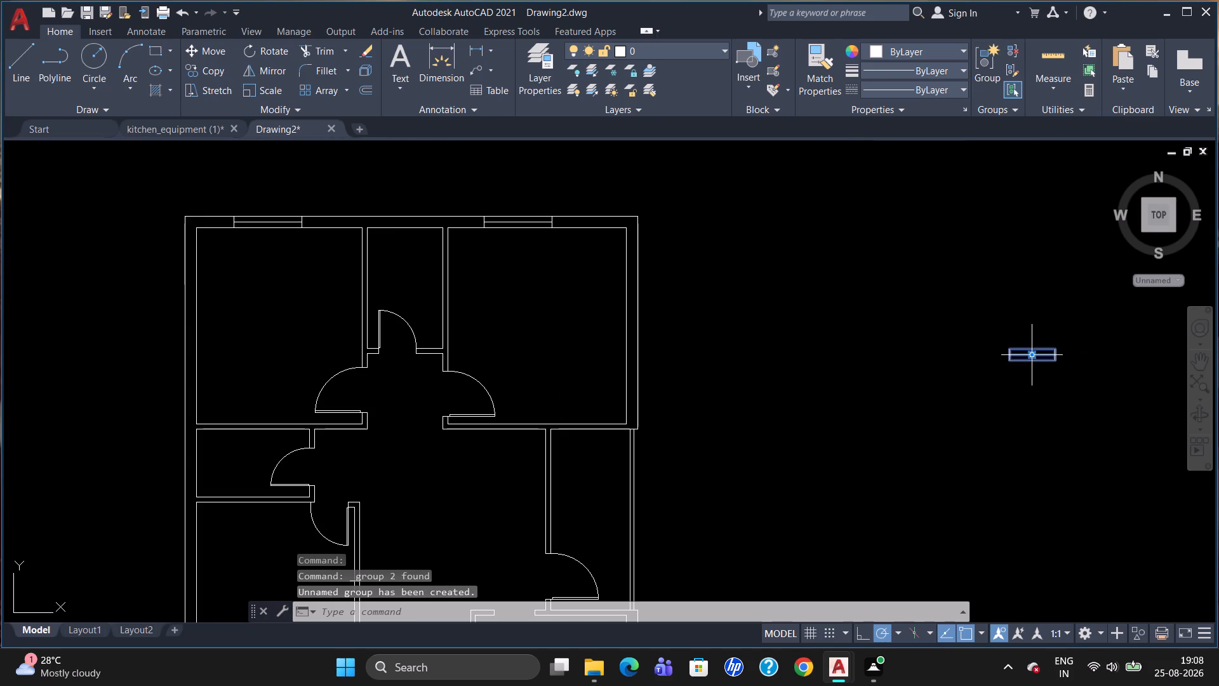
text(CO)
key(Return)
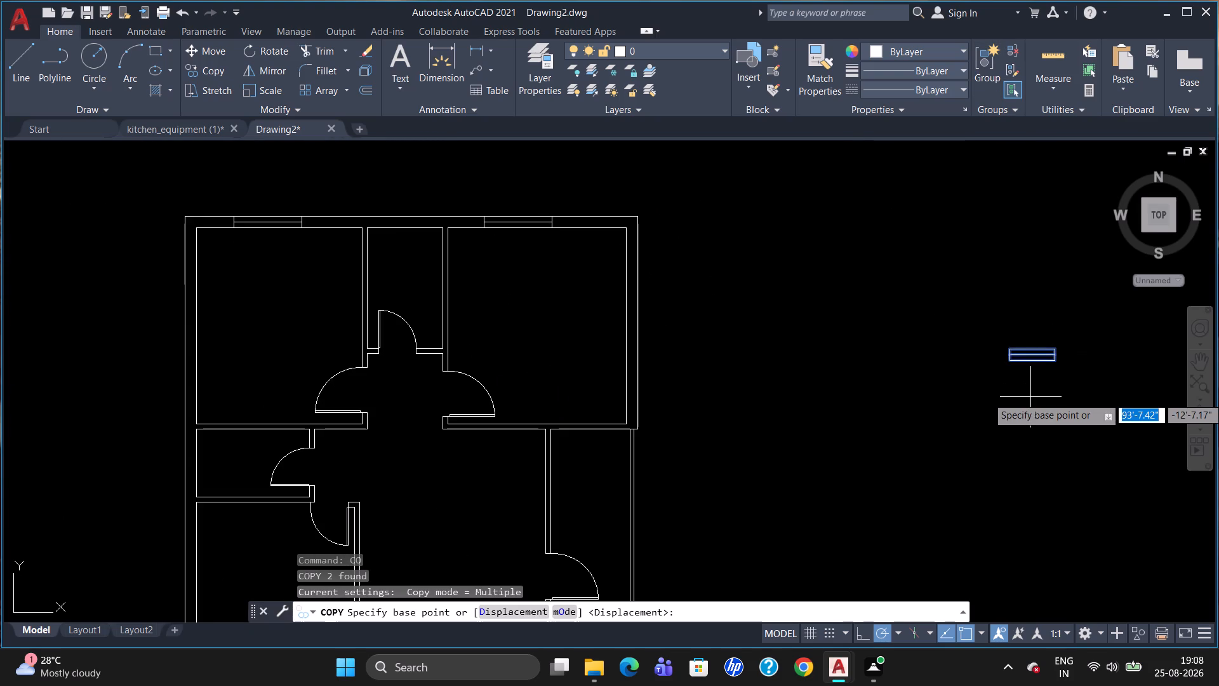
click(1031, 351)
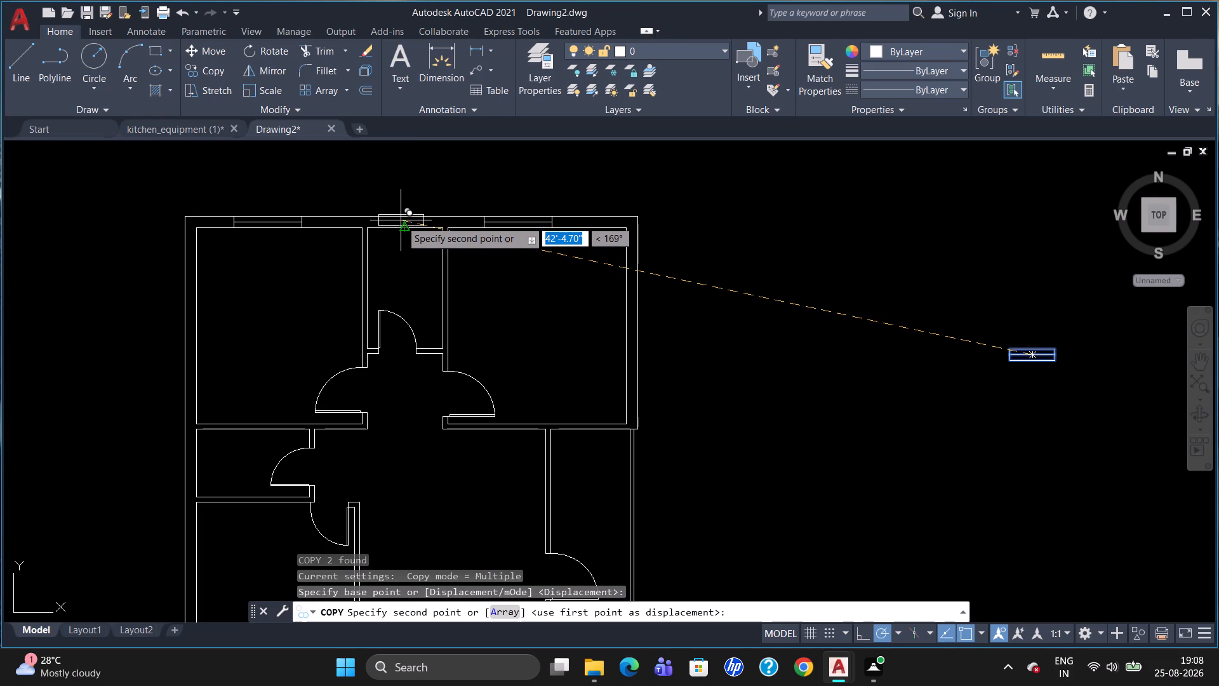
scroll(400, 221, up, 2)
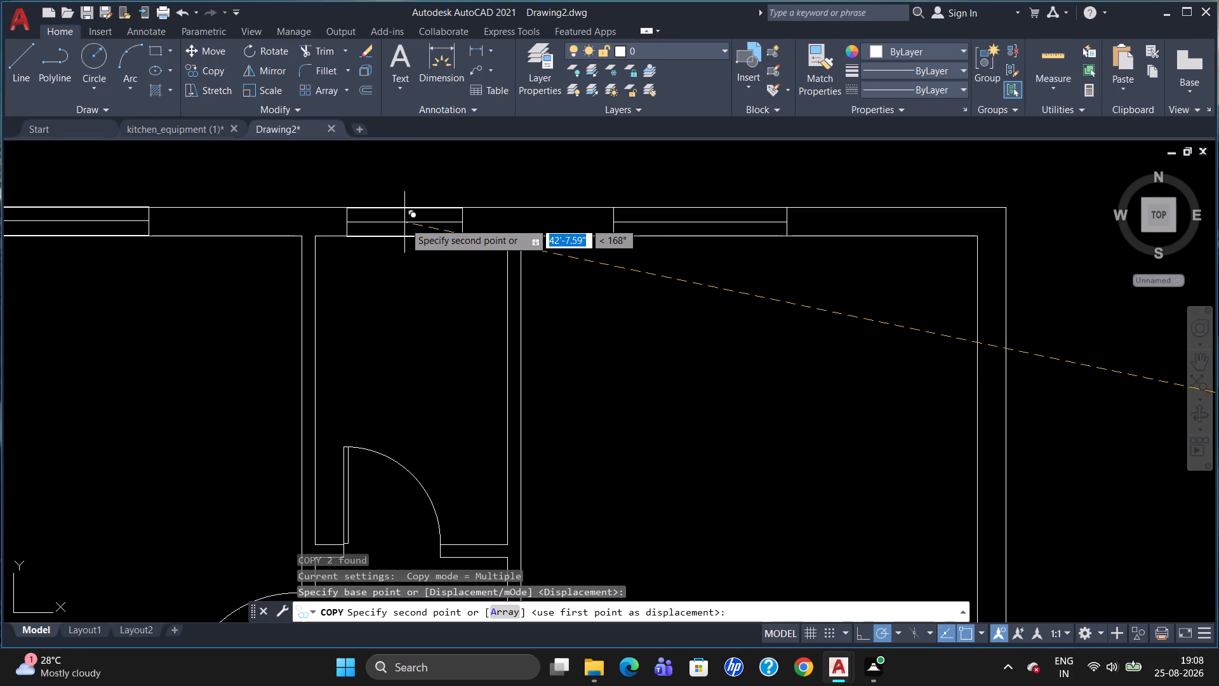
click(404, 222)
scroll(430, 205, down, 3)
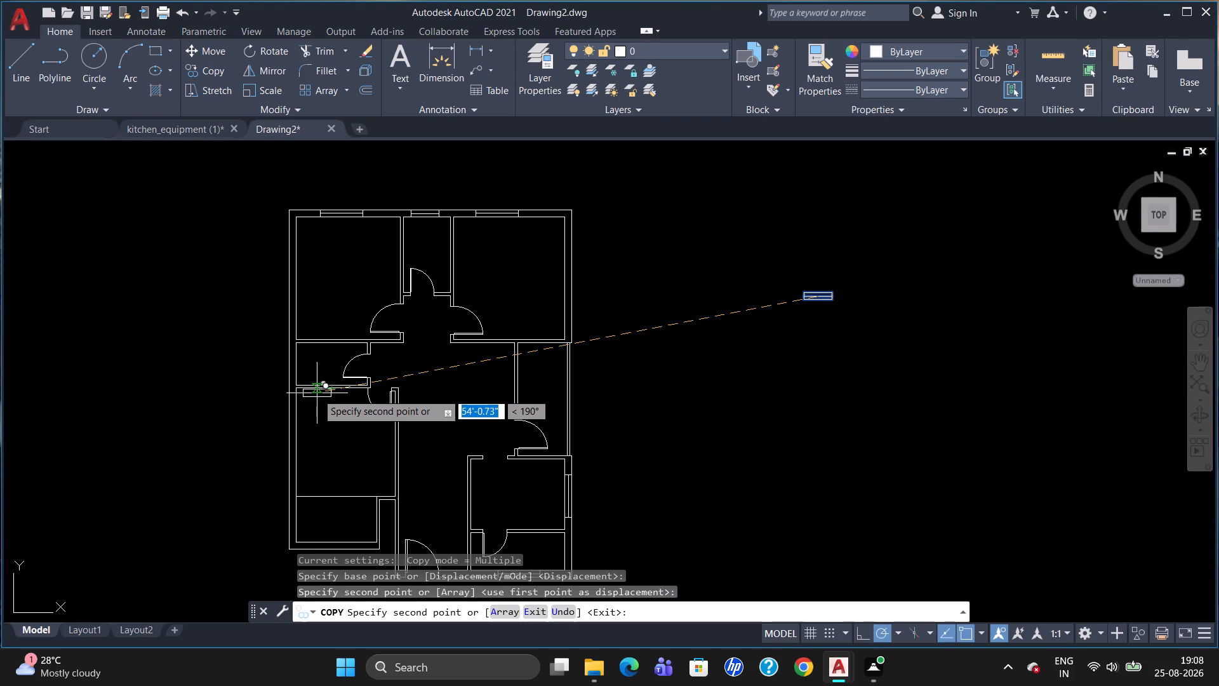
scroll(364, 405, down, 2)
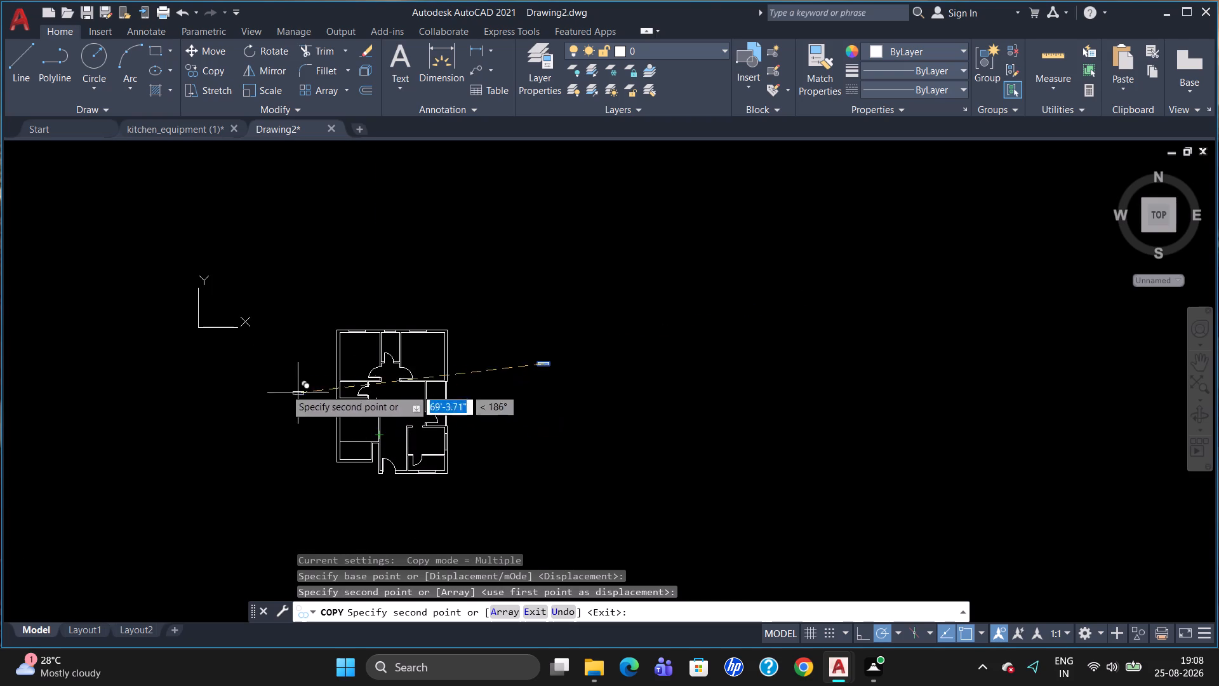
key(Escape)
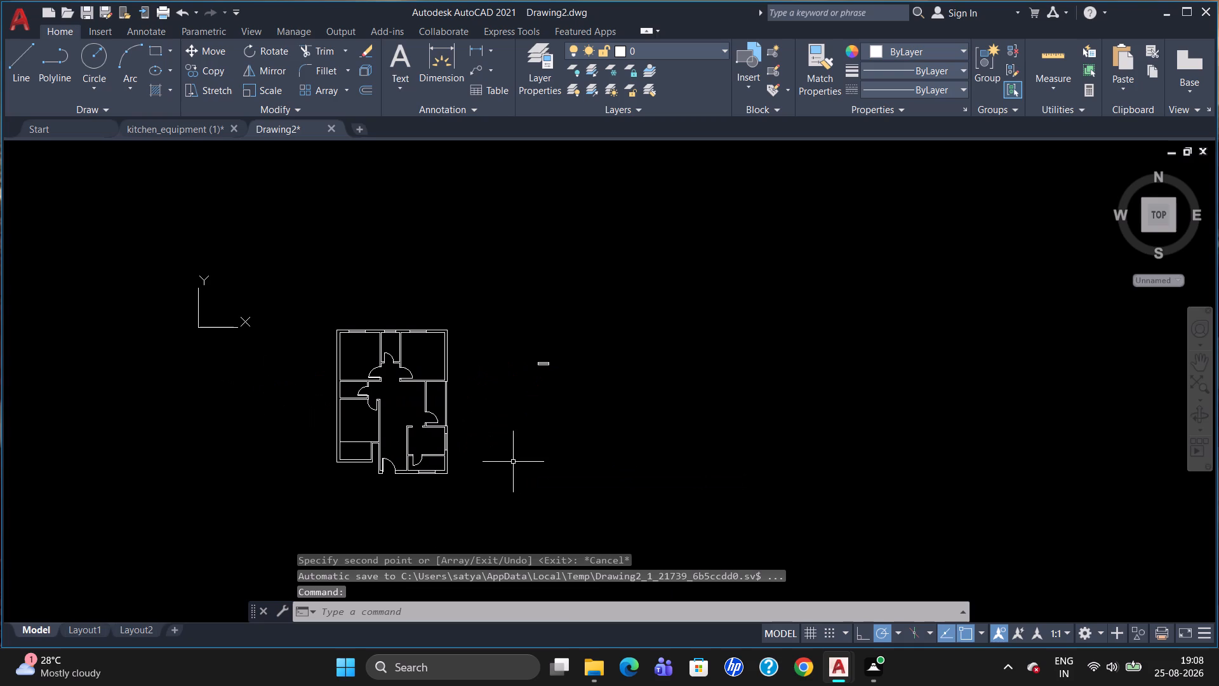
Rotate the spare 36" window symbol beside the floor plan by 90° about its centre so it stands vertical.
scroll(545, 369, up, 1)
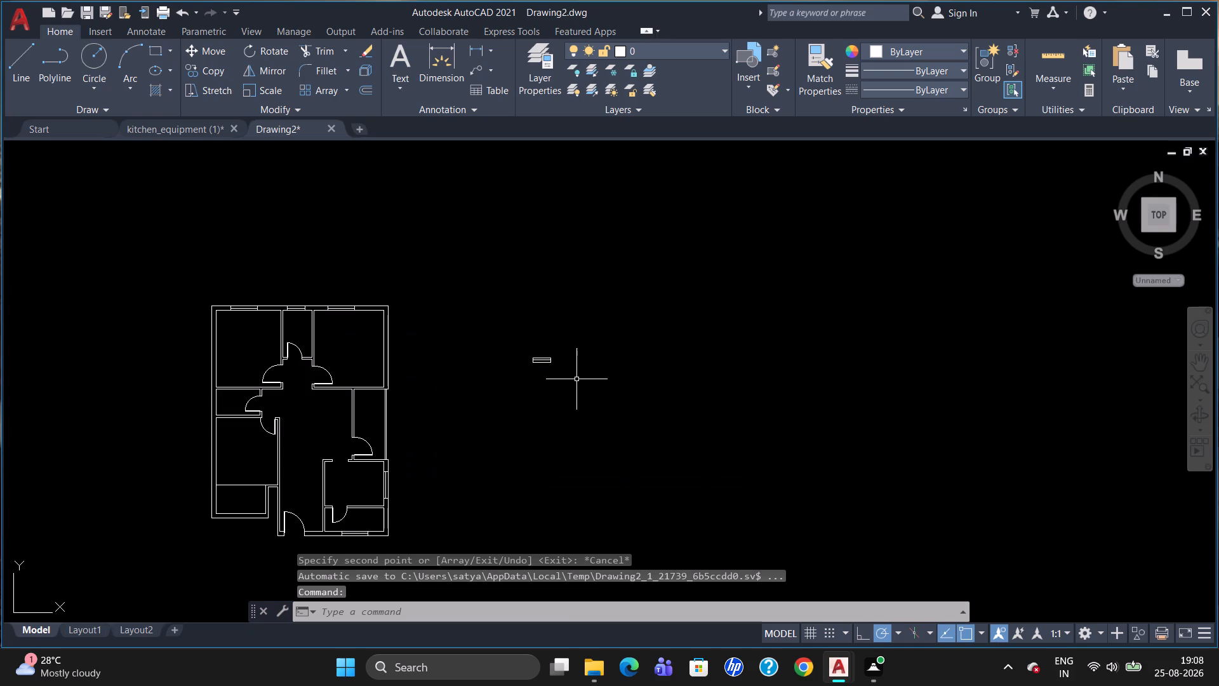
text(RO)
key(Return)
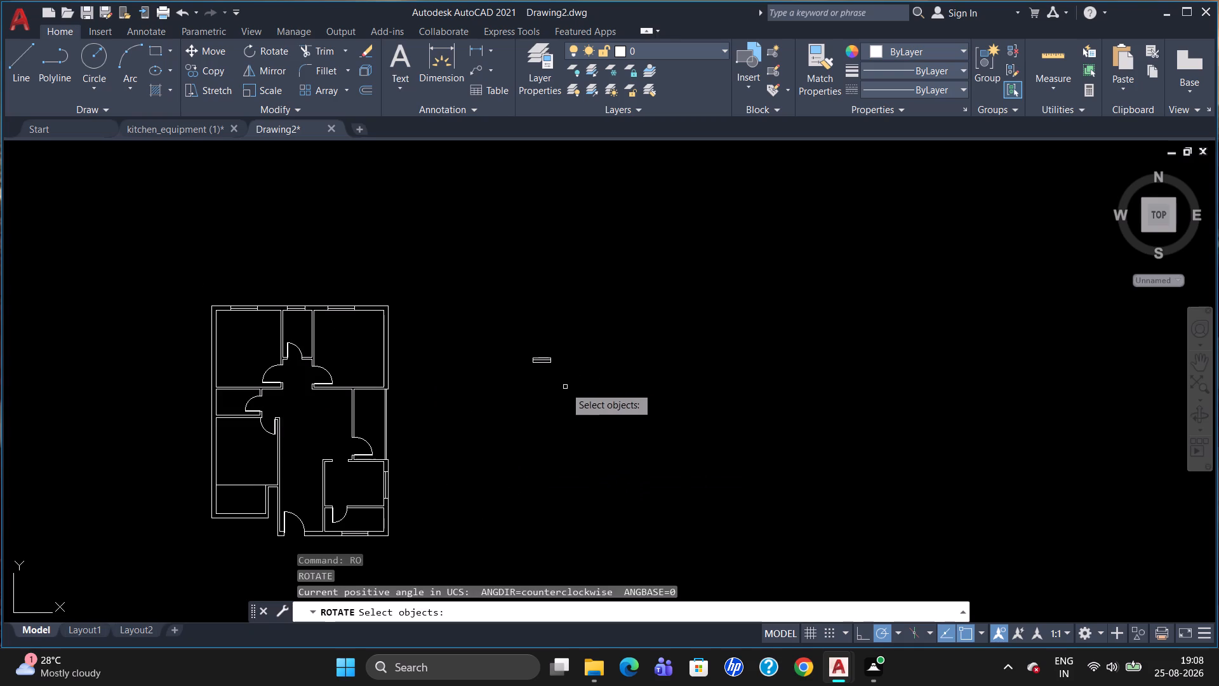
click(546, 362)
key(Return)
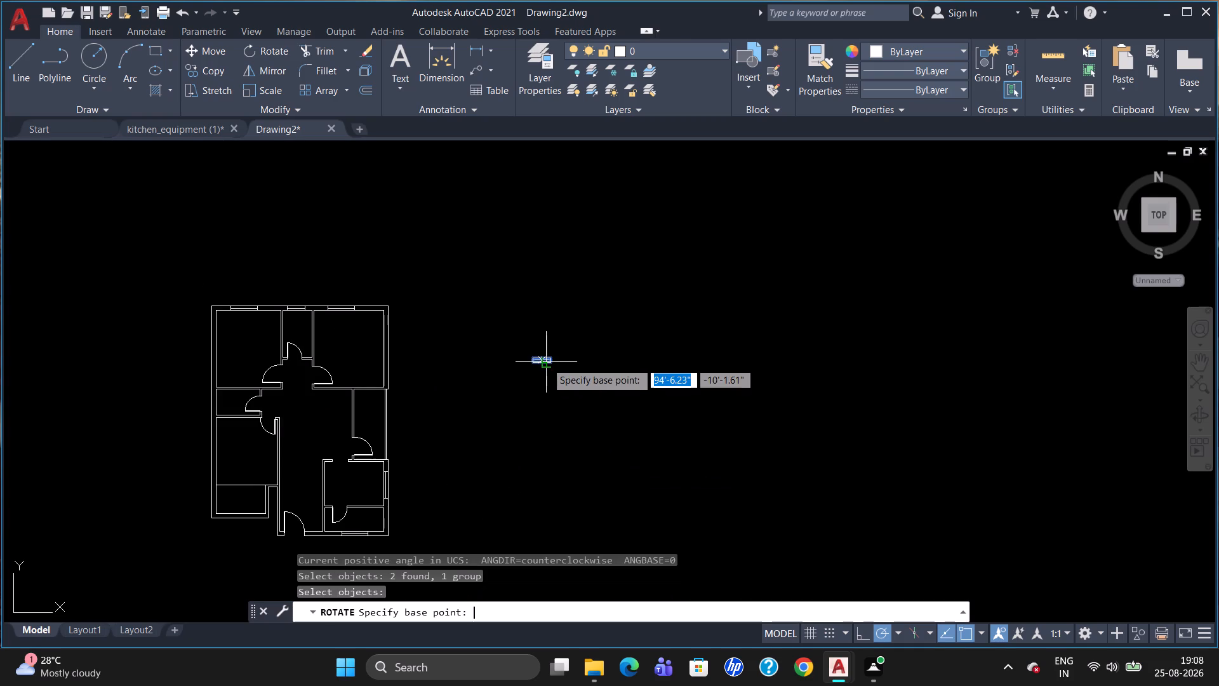
click(546, 362)
click(537, 357)
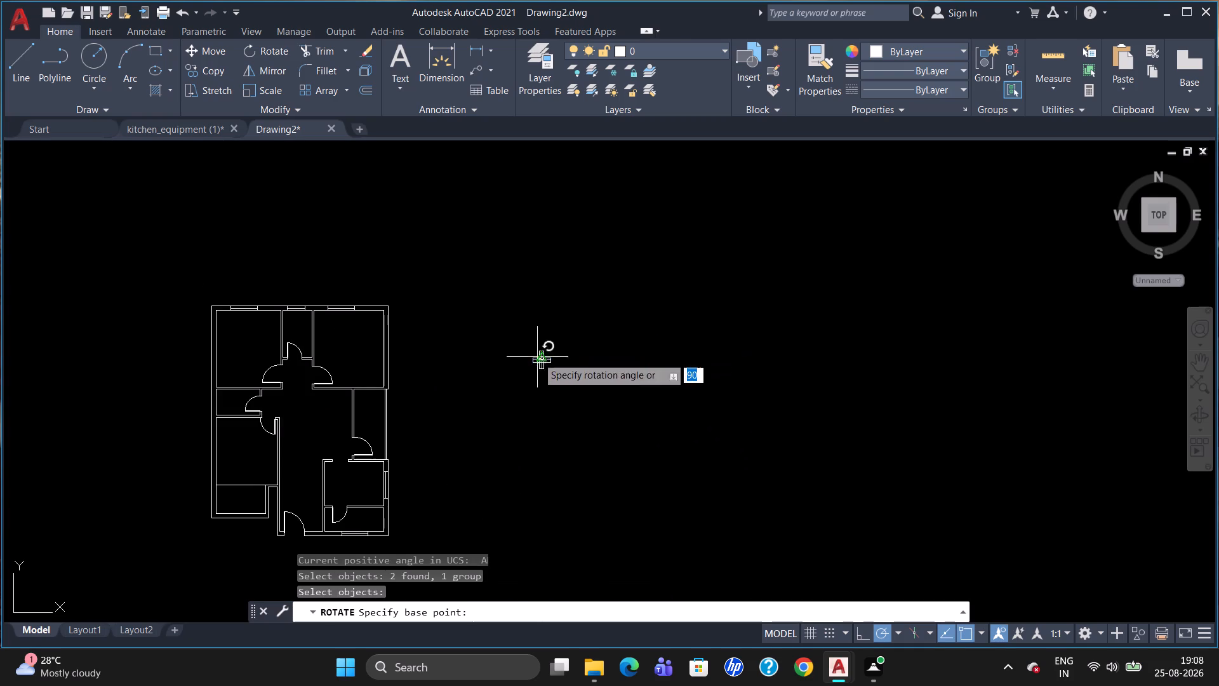
click(541, 321)
Move the vertical 36" window into the left outer wall of the small room below the upper-left room, centred in the wall thickness.
click(541, 354)
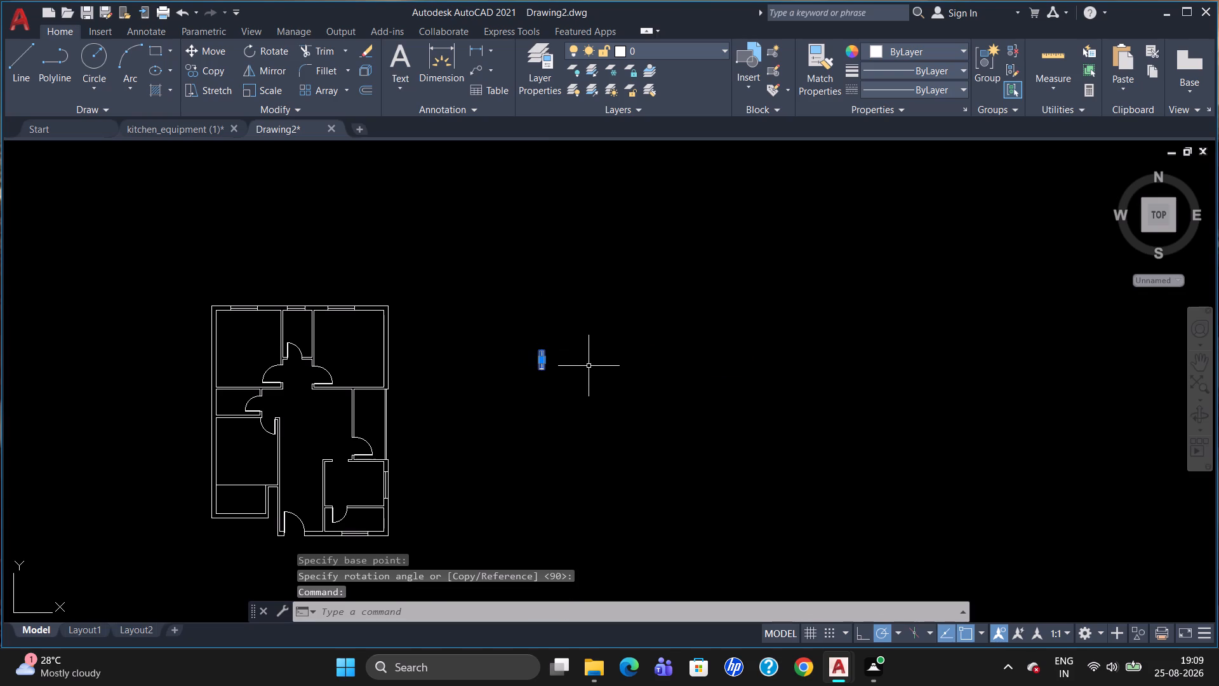
key(m)
key(Return)
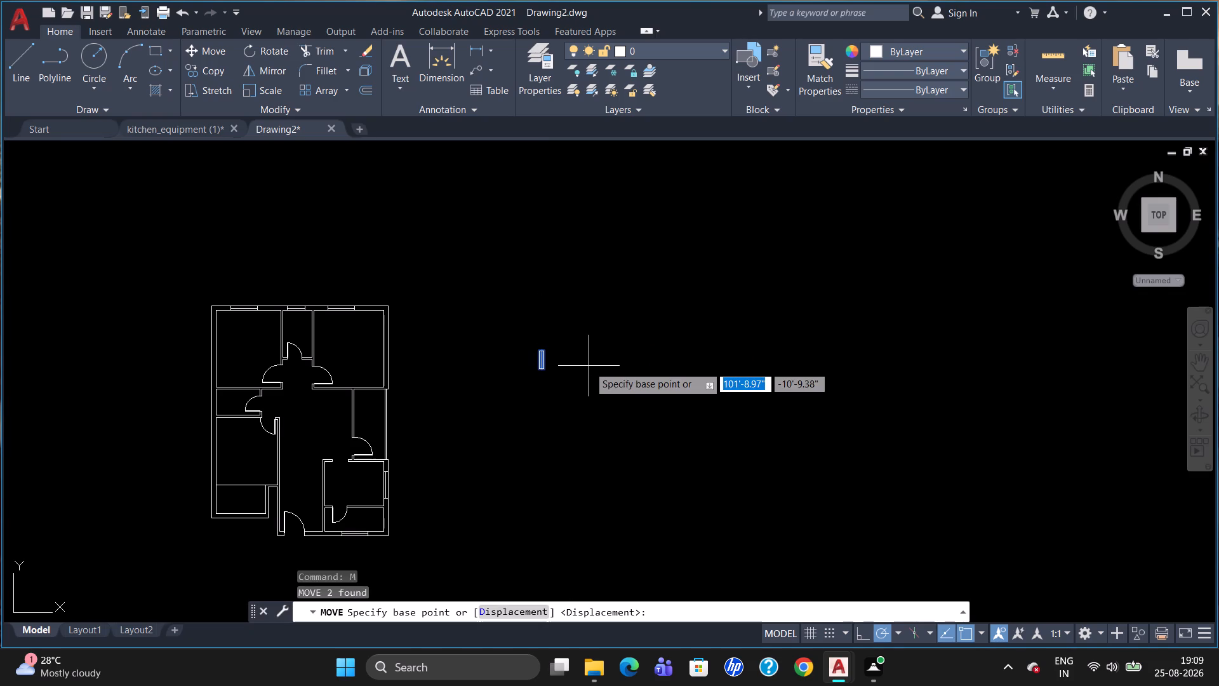
click(537, 360)
scroll(190, 401, up, 2)
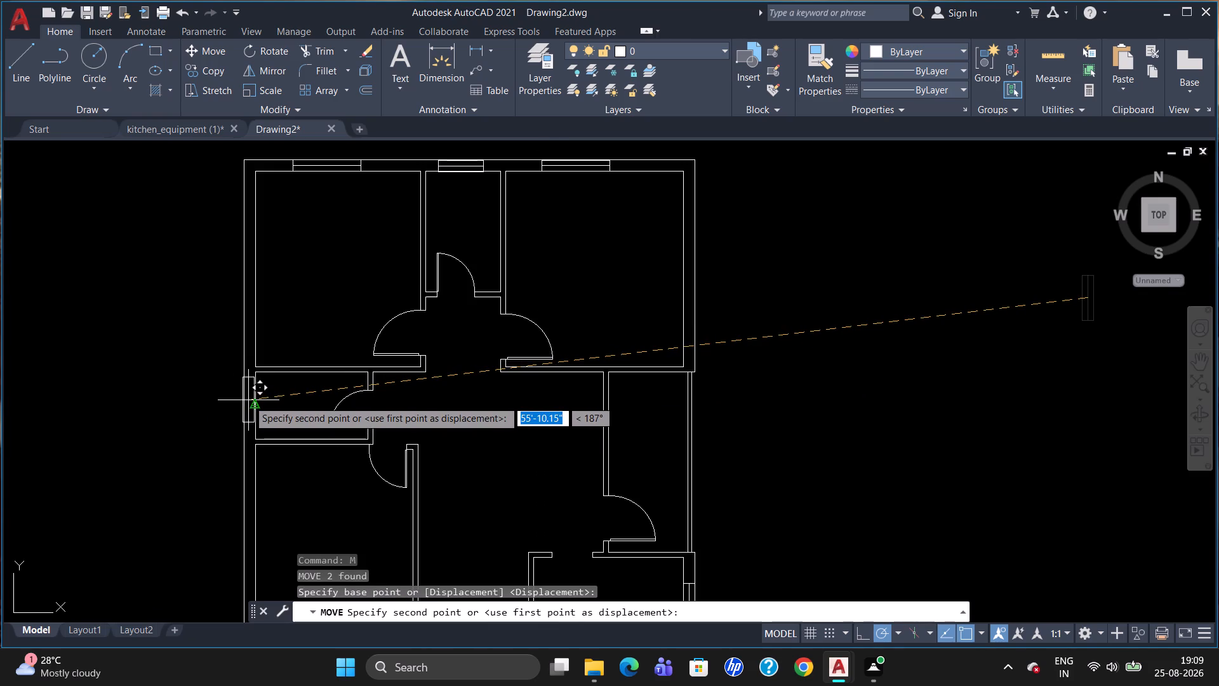
scroll(248, 400, up, 3)
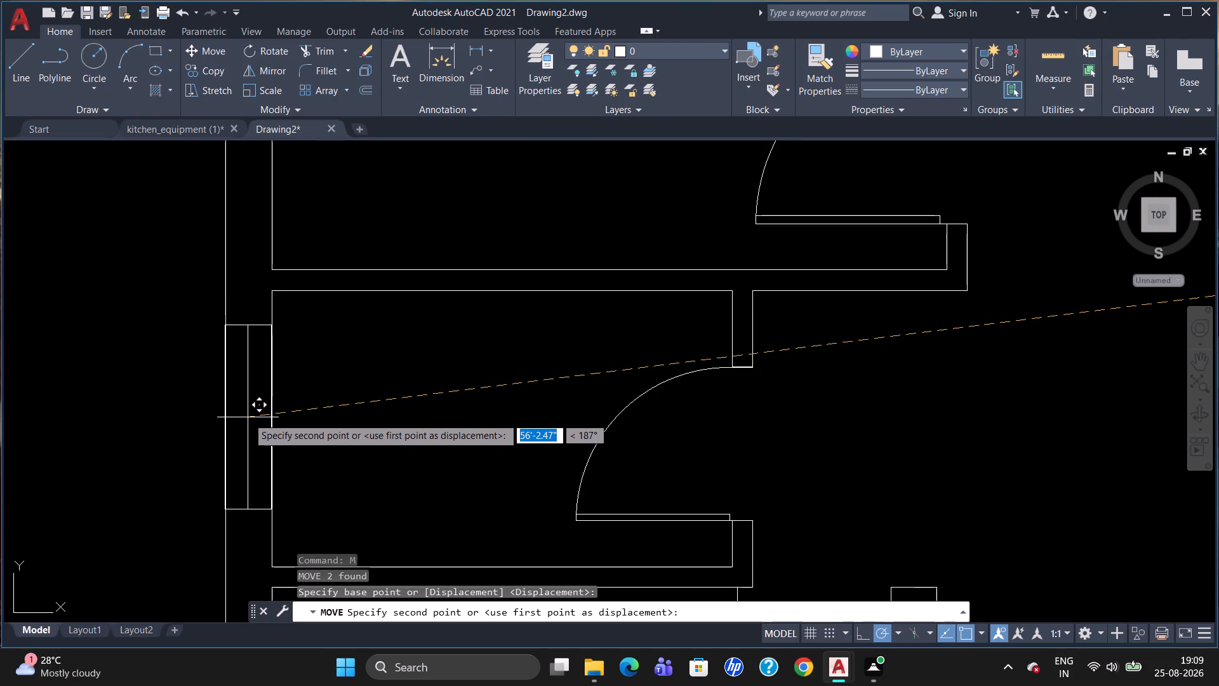
click(248, 419)
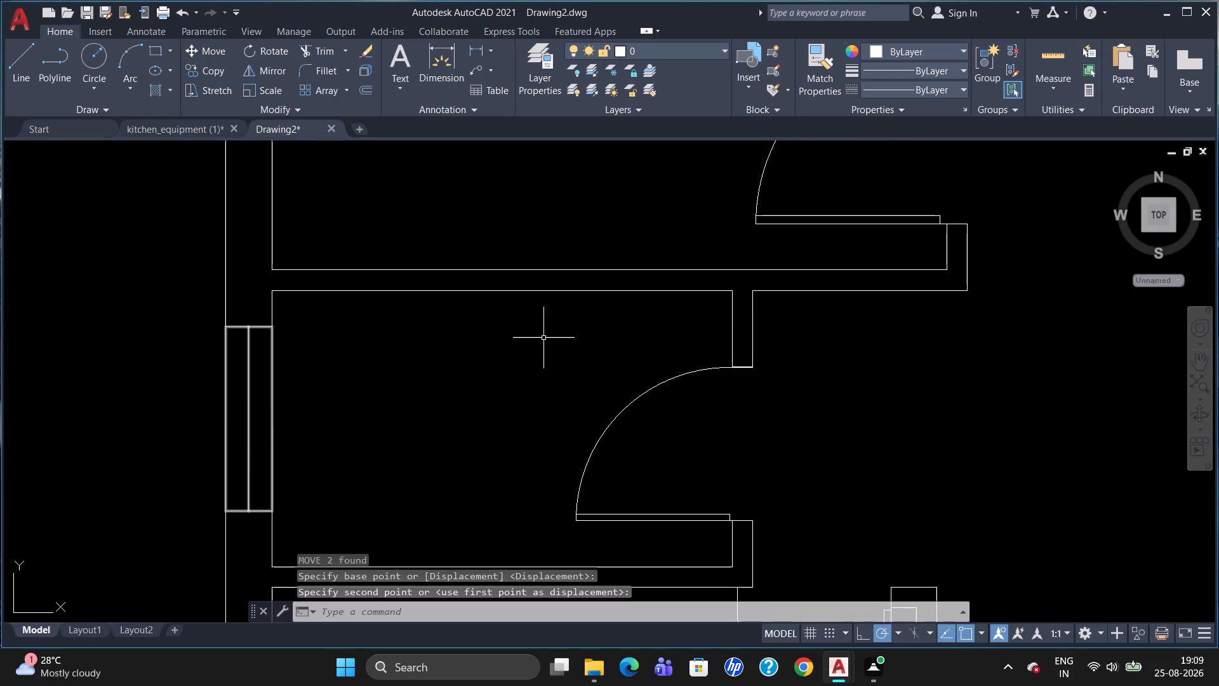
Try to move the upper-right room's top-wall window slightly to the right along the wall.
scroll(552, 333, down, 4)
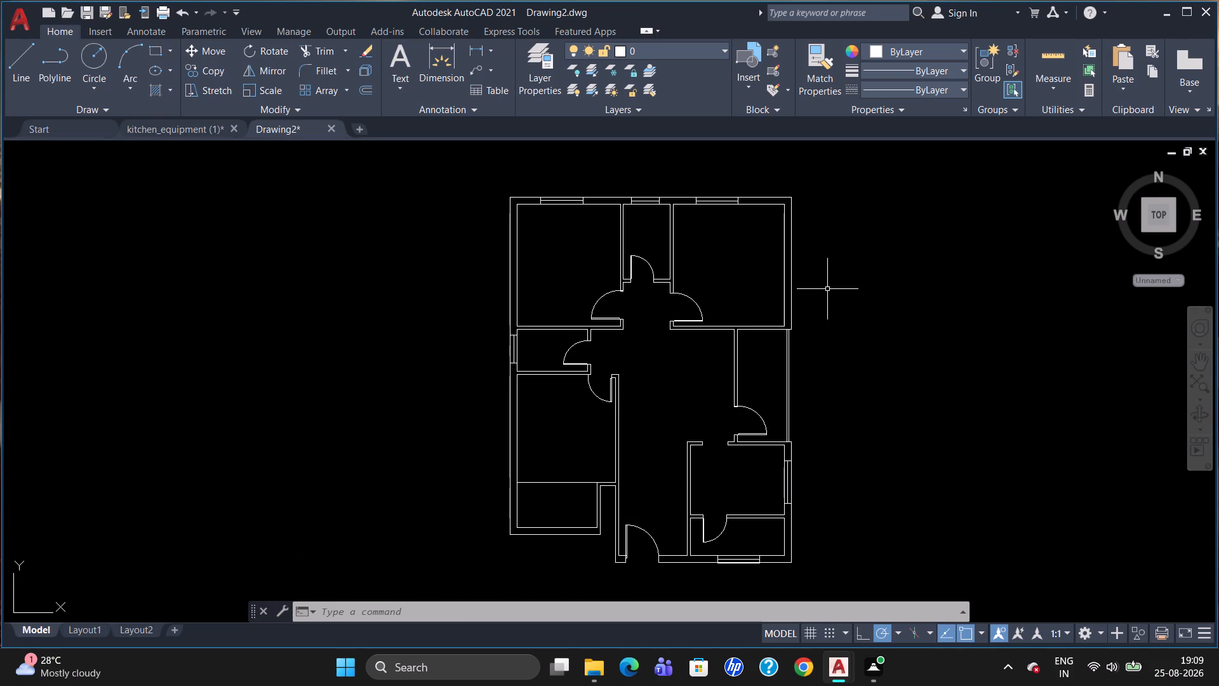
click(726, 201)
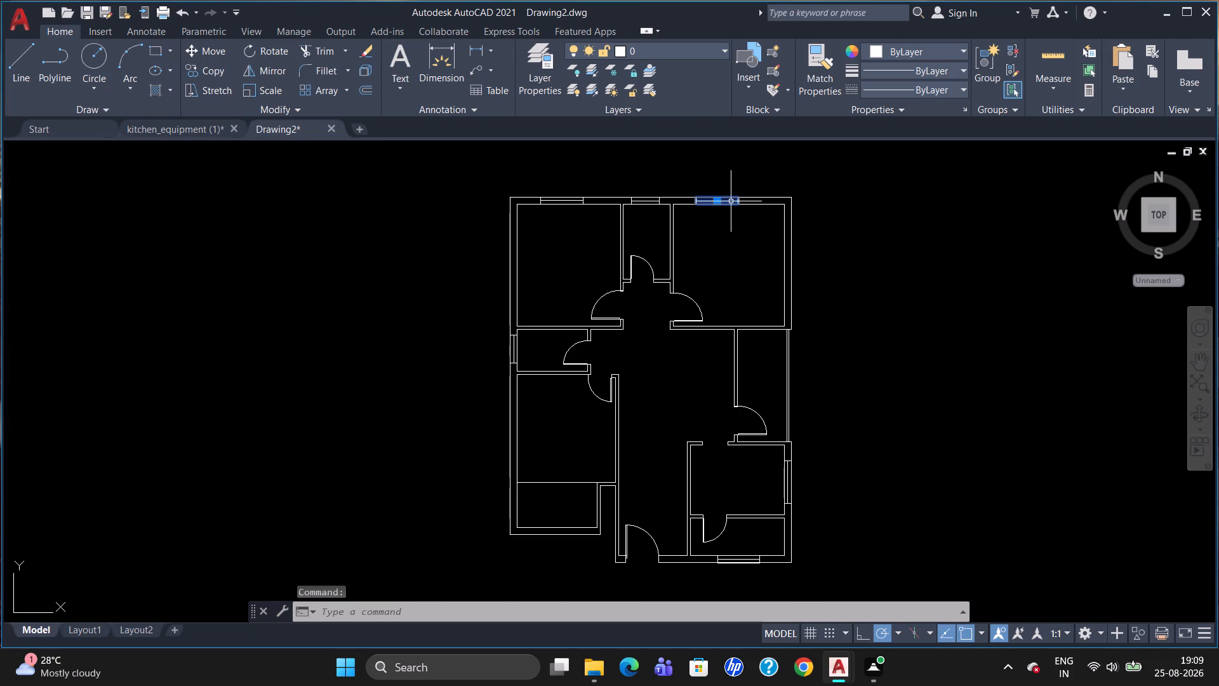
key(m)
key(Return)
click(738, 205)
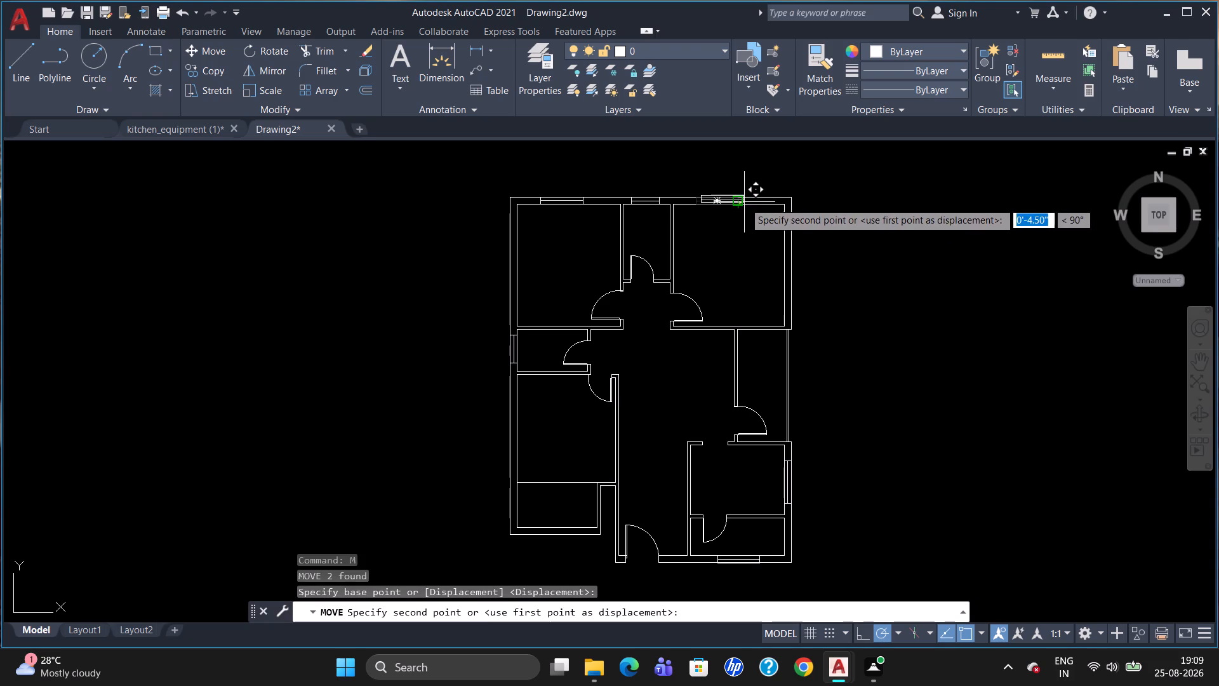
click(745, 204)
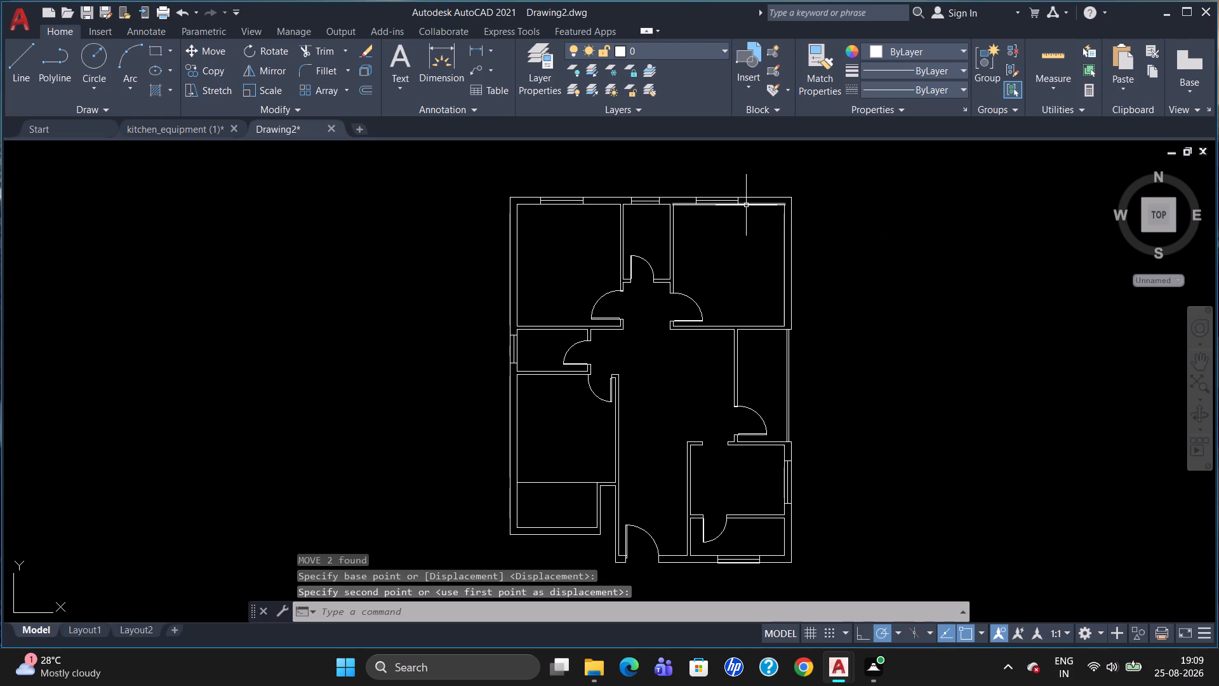
Move the upper-right room's top-wall window slightly right along the outer wall, nearer the middle of the room.
scroll(748, 205, up, 2)
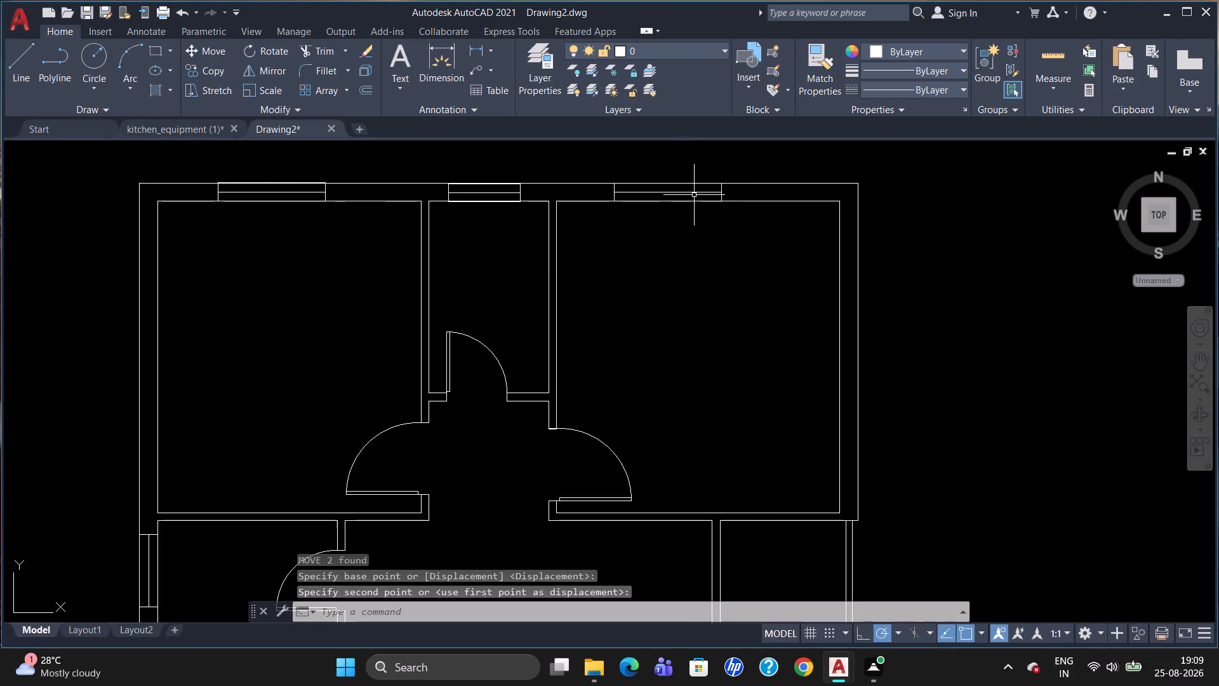
click(694, 194)
key(m)
key(Return)
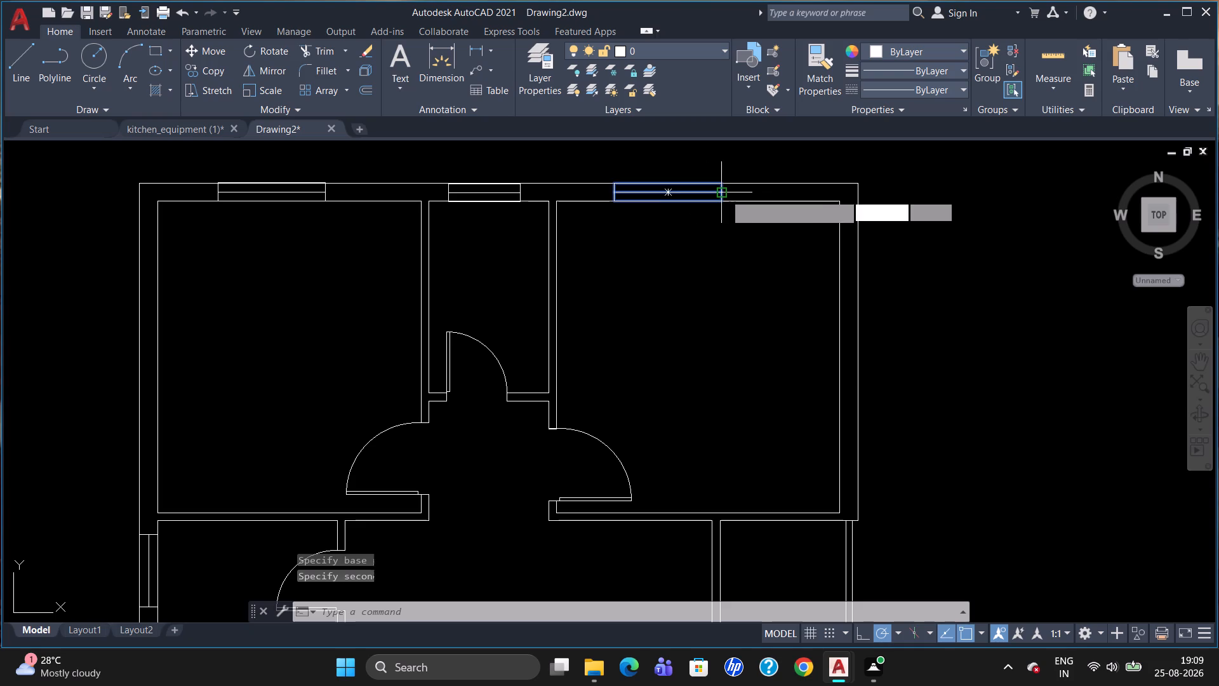
click(724, 194)
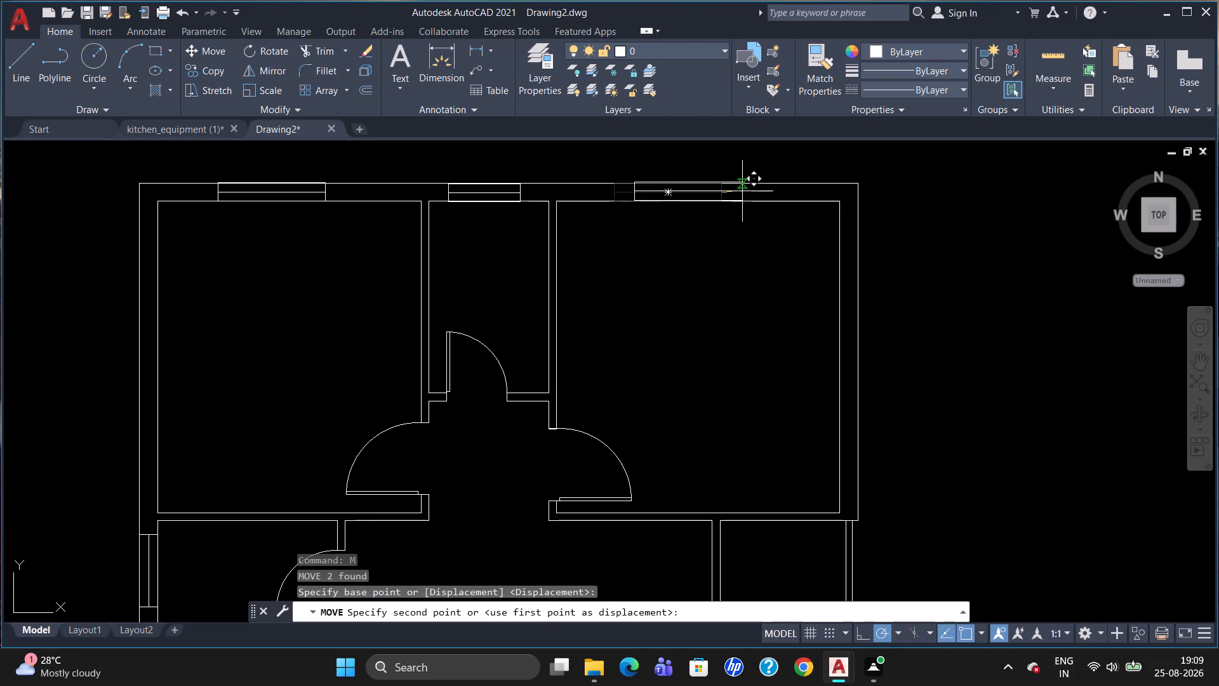
click(743, 192)
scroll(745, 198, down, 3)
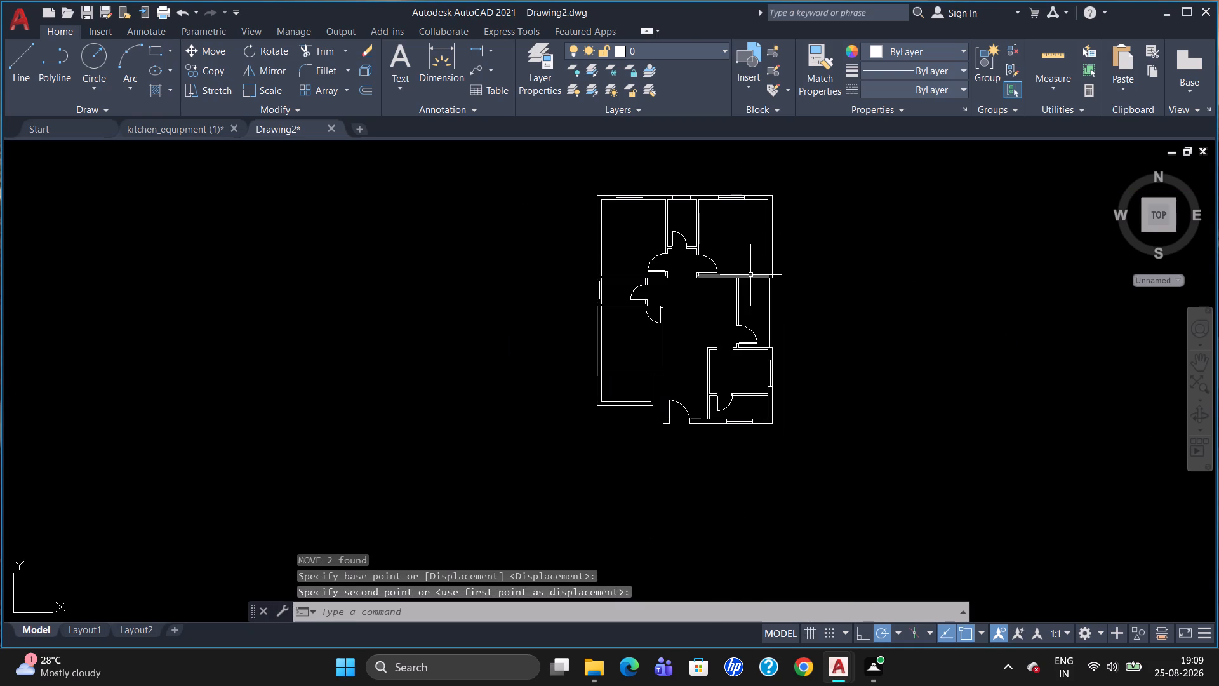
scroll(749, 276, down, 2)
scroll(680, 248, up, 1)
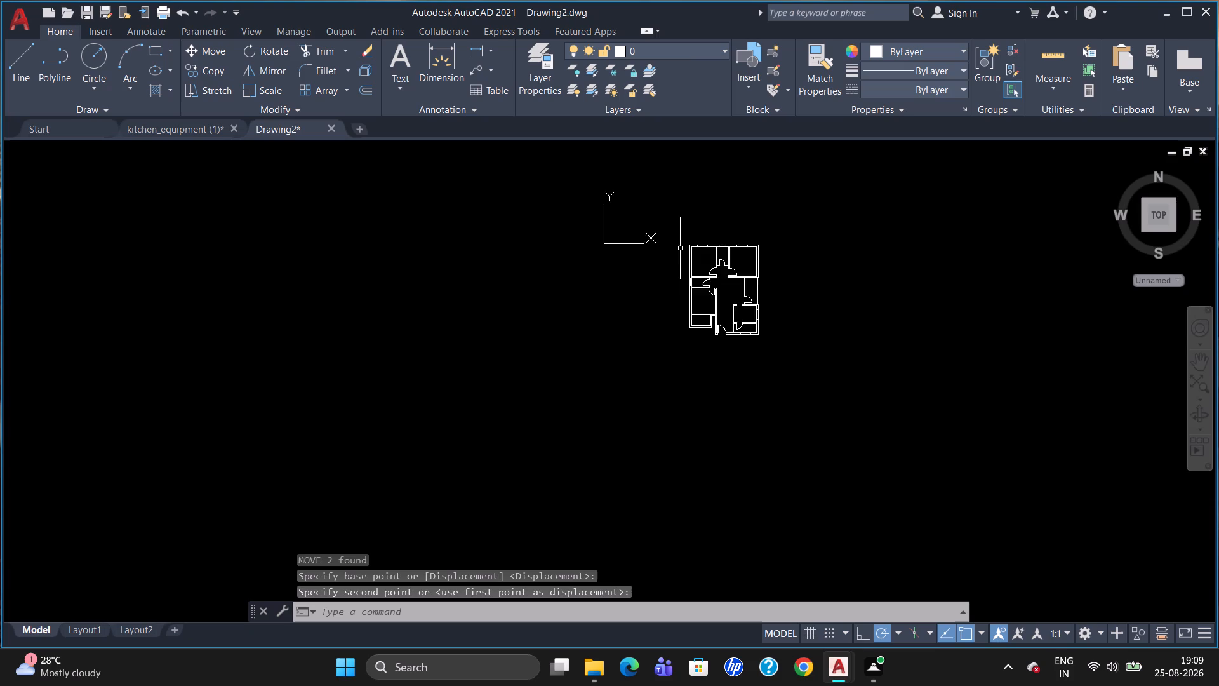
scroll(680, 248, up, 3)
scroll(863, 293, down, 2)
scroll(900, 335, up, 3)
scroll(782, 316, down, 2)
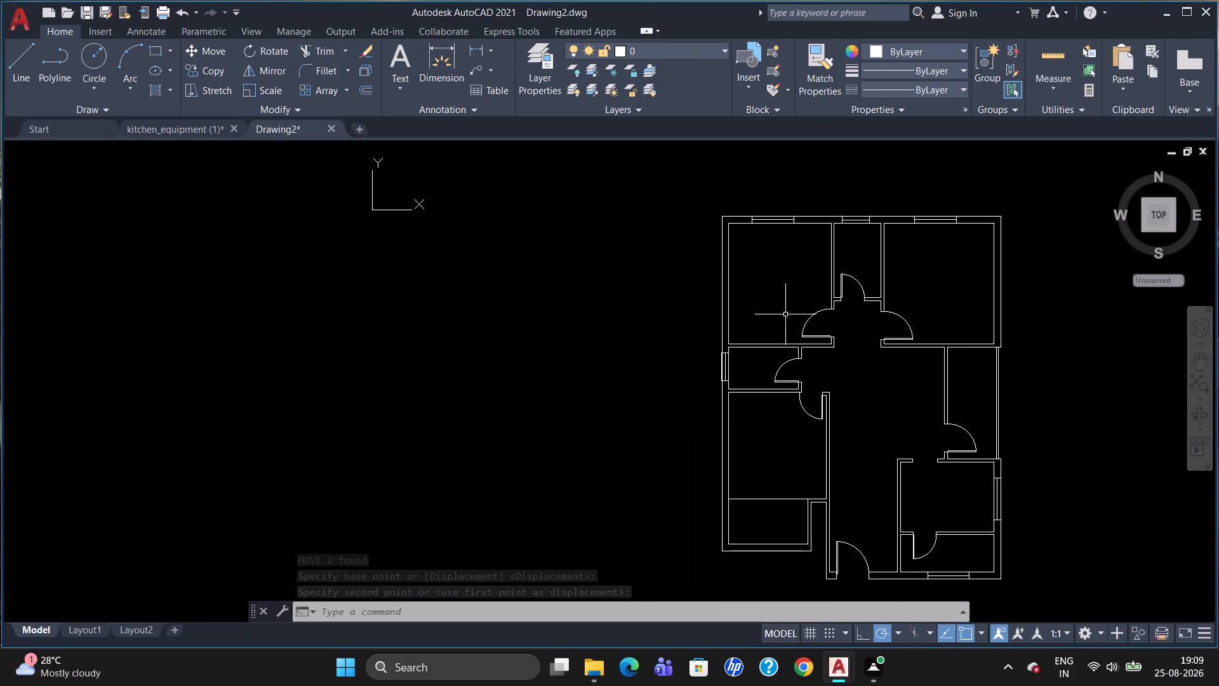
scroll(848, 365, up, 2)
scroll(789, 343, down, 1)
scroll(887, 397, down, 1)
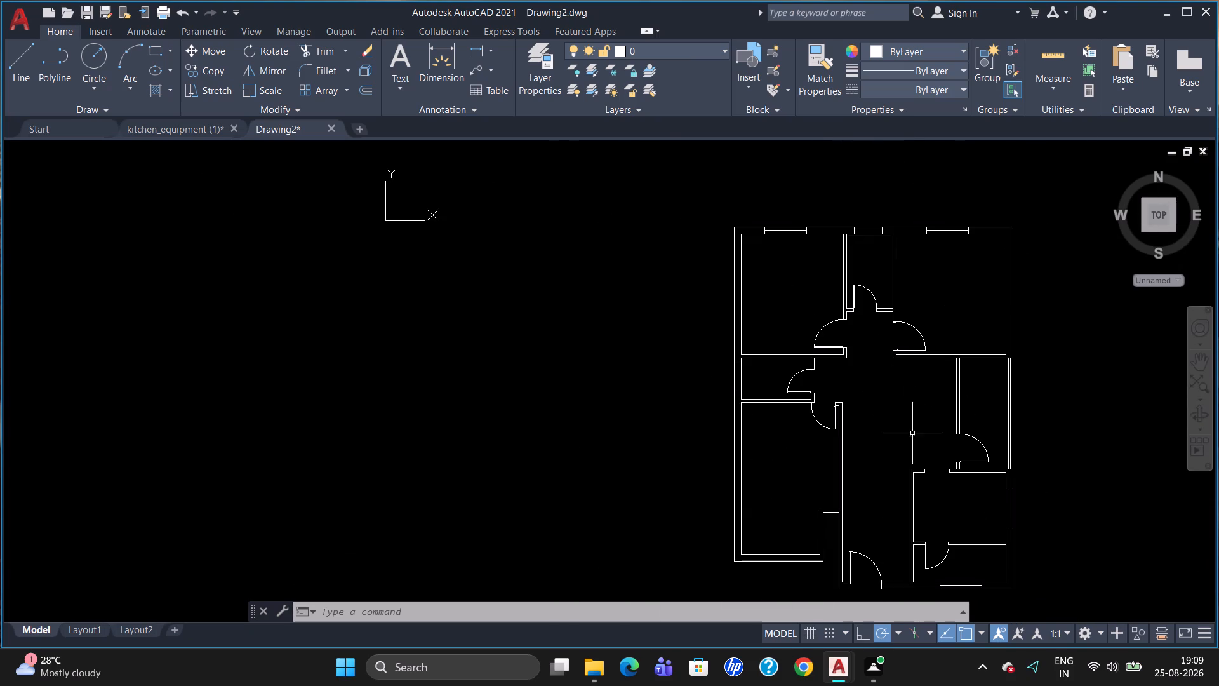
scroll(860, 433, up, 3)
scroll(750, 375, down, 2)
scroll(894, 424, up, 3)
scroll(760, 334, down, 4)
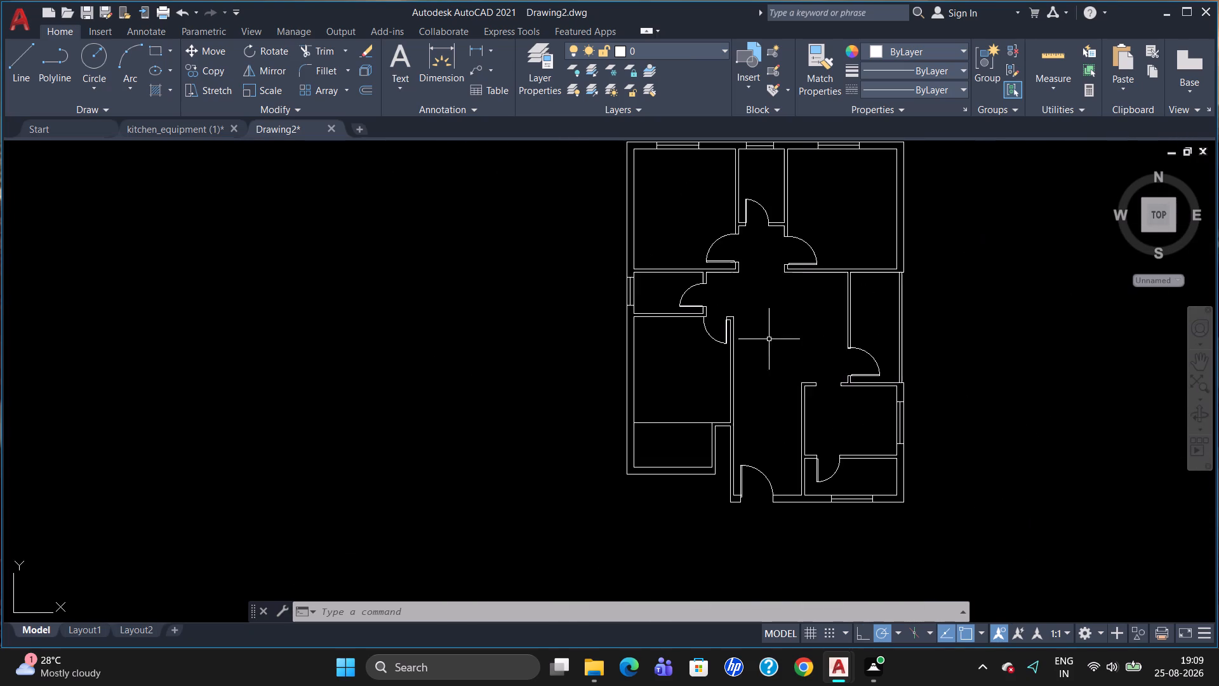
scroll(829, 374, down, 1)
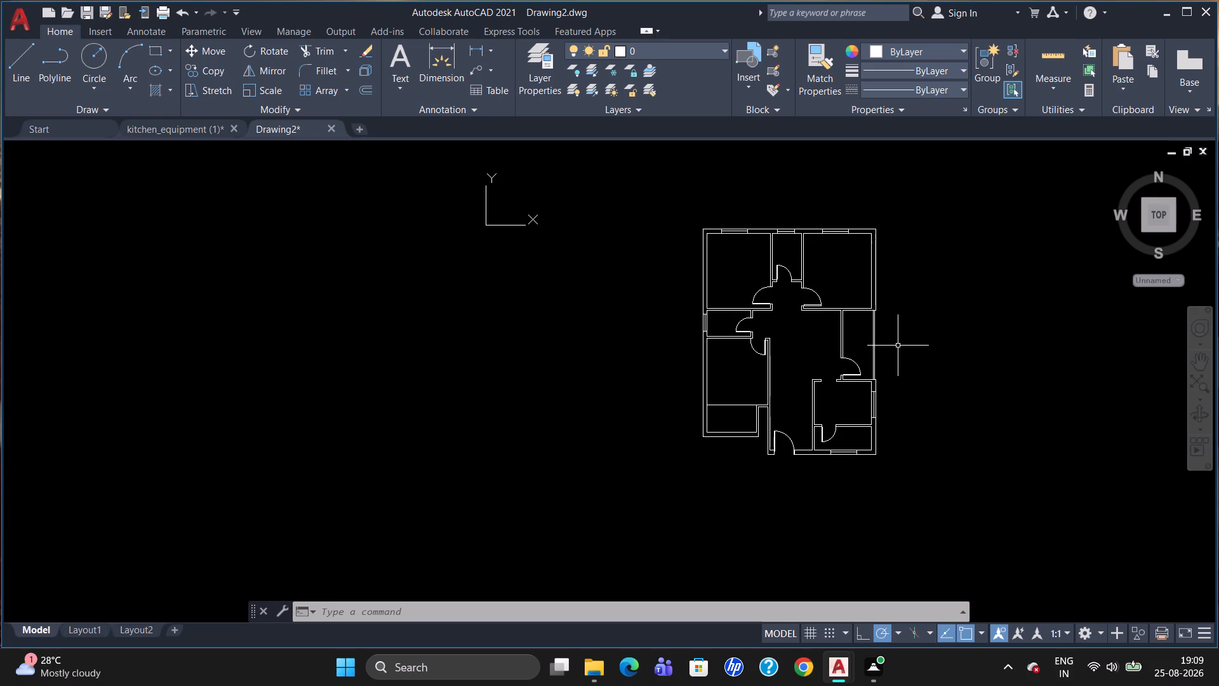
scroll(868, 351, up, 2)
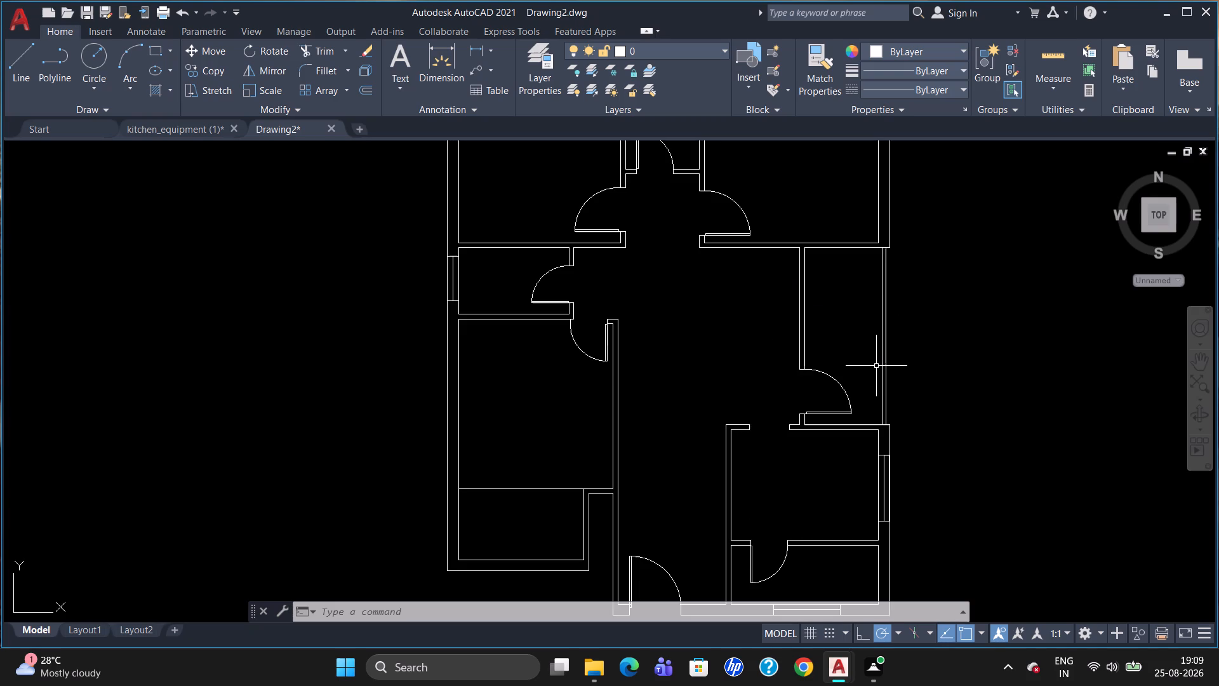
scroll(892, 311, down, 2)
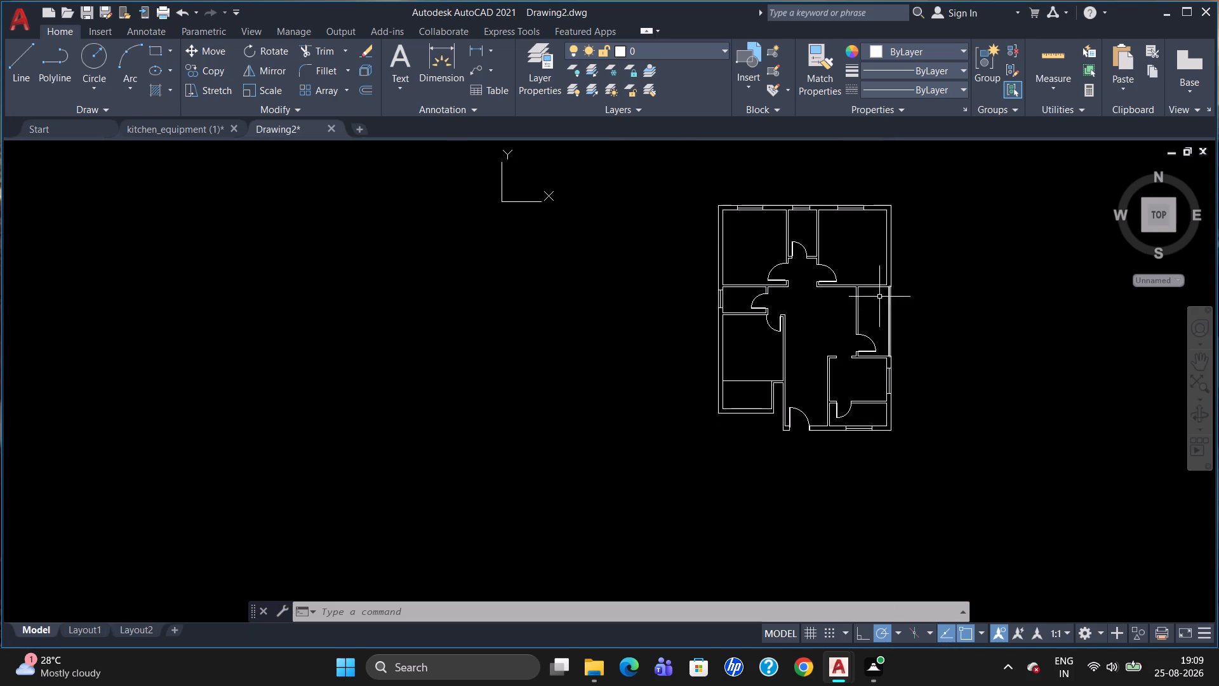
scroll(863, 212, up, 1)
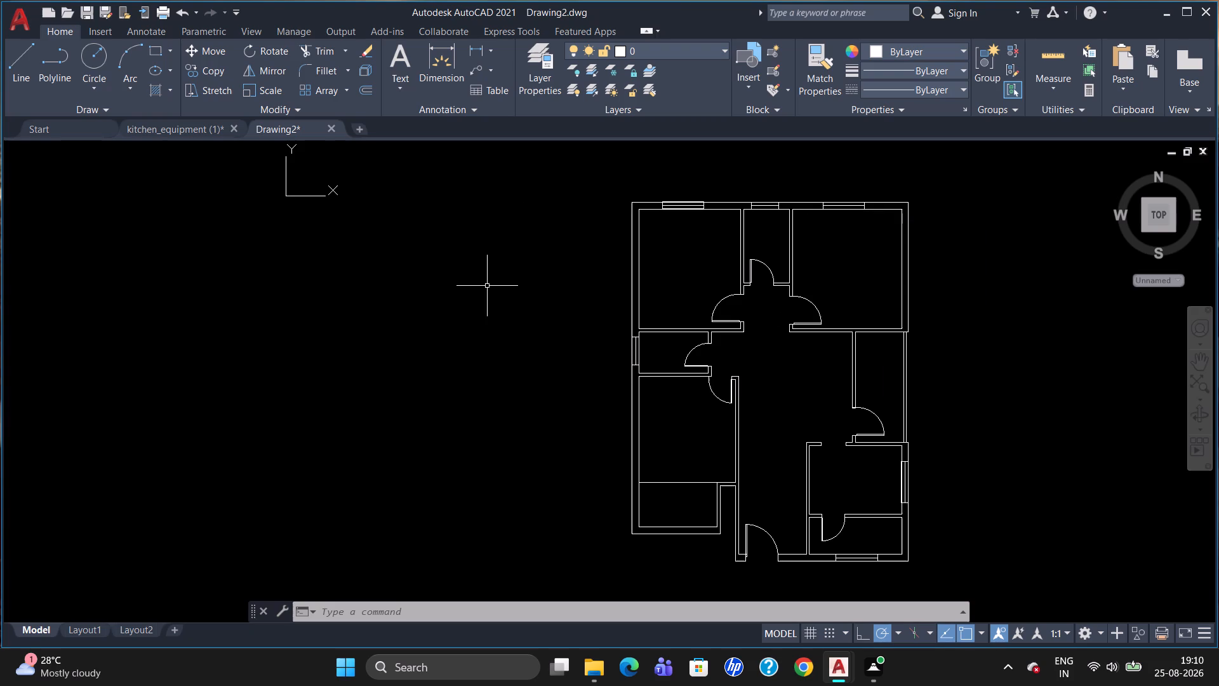
Insert the Sink-single - 30 in top block from DesignCenter's Kitchens.dwg into the empty space left of the floor plan.
key(ctrl+2)
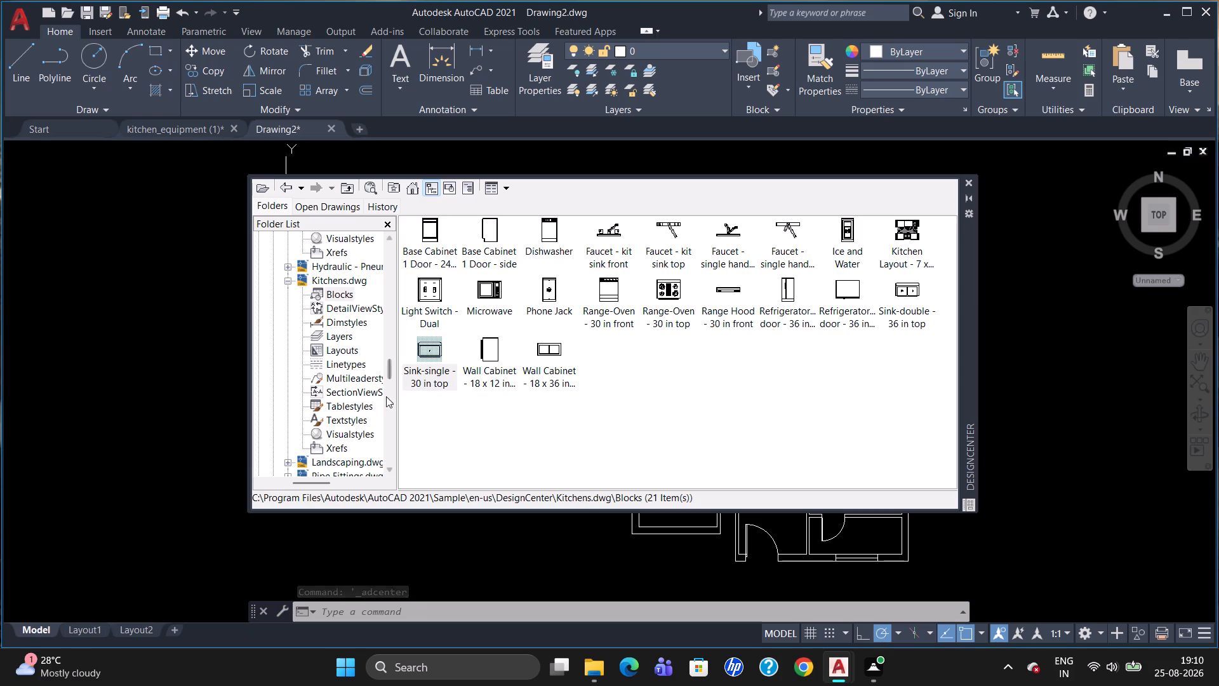
drag(430, 352, 138, 351)
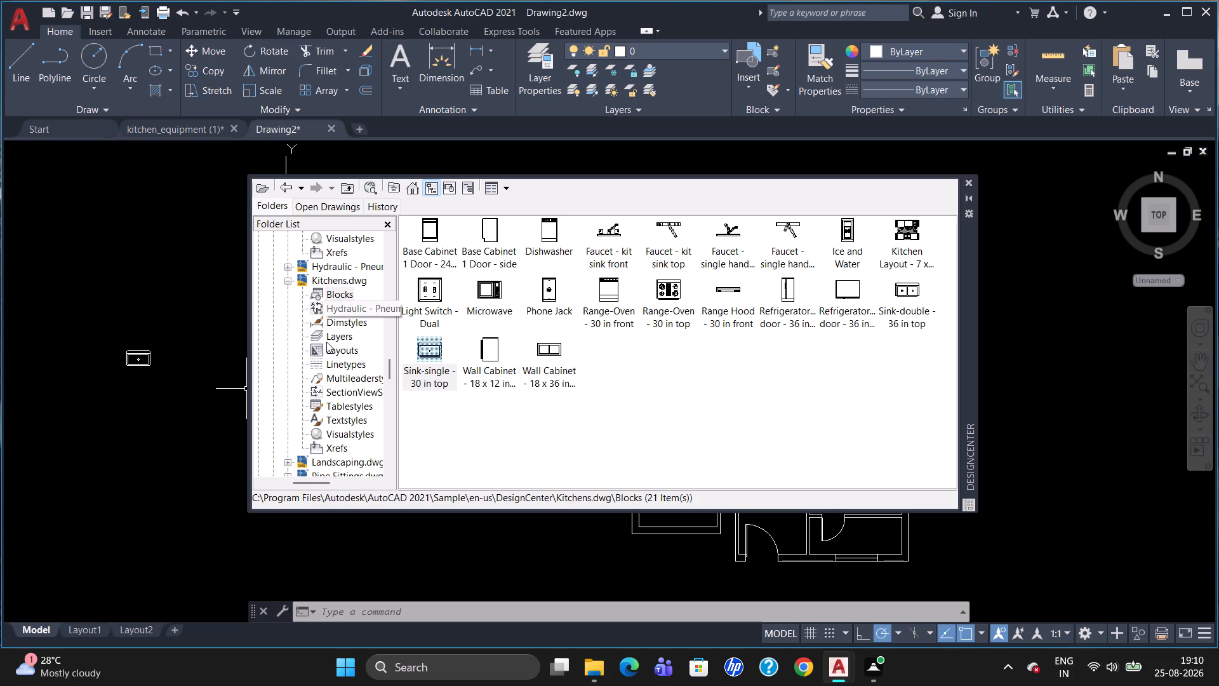
Look through the sample drawings in DesignCenter's folder list for a source of furniture blocks.
scroll(326, 338, up, 2)
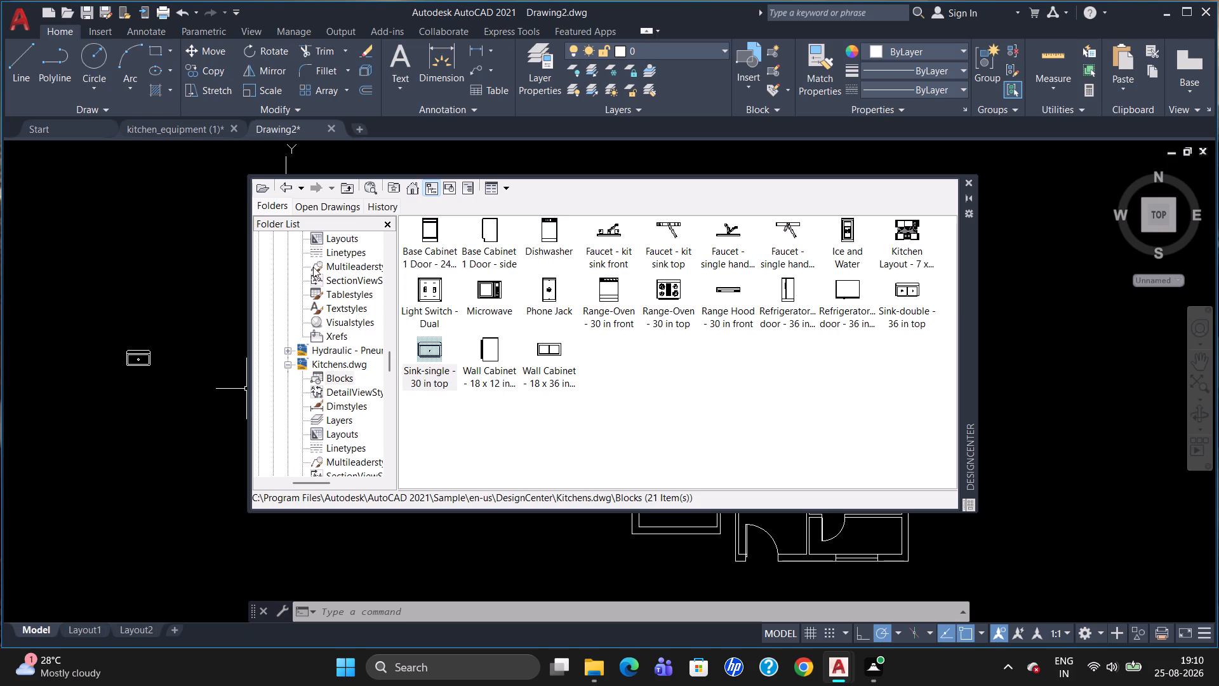
scroll(313, 267, up, 3)
scroll(340, 328, up, 4)
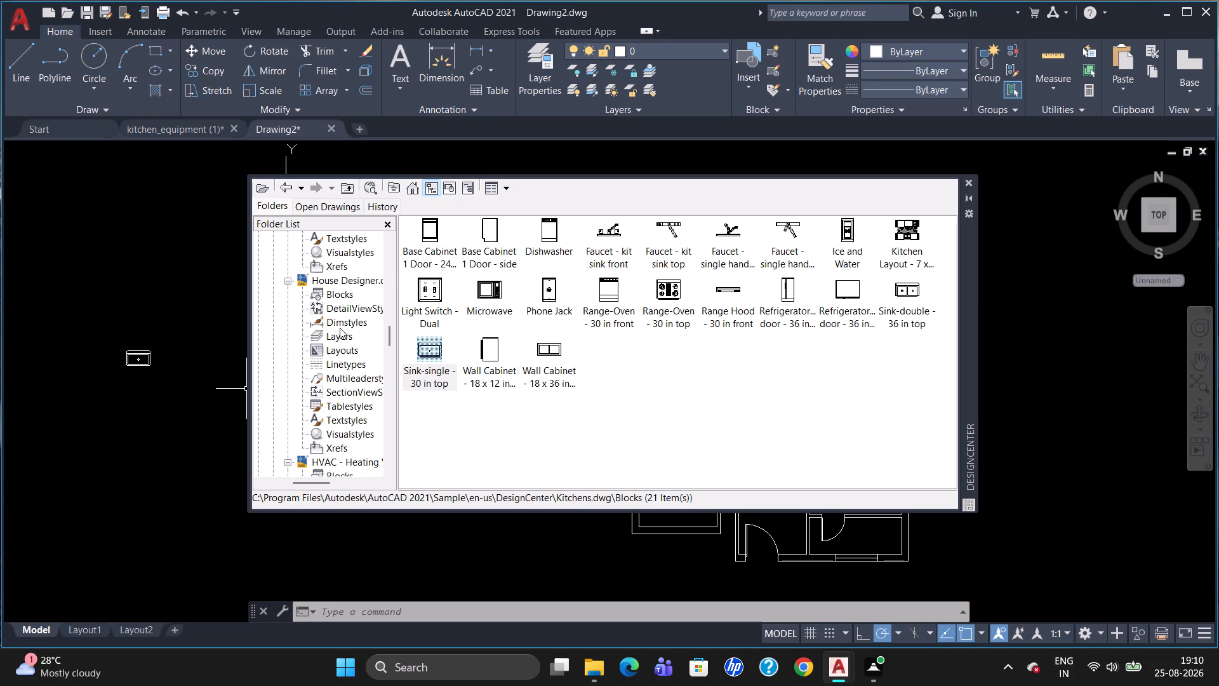
scroll(335, 278, up, 4)
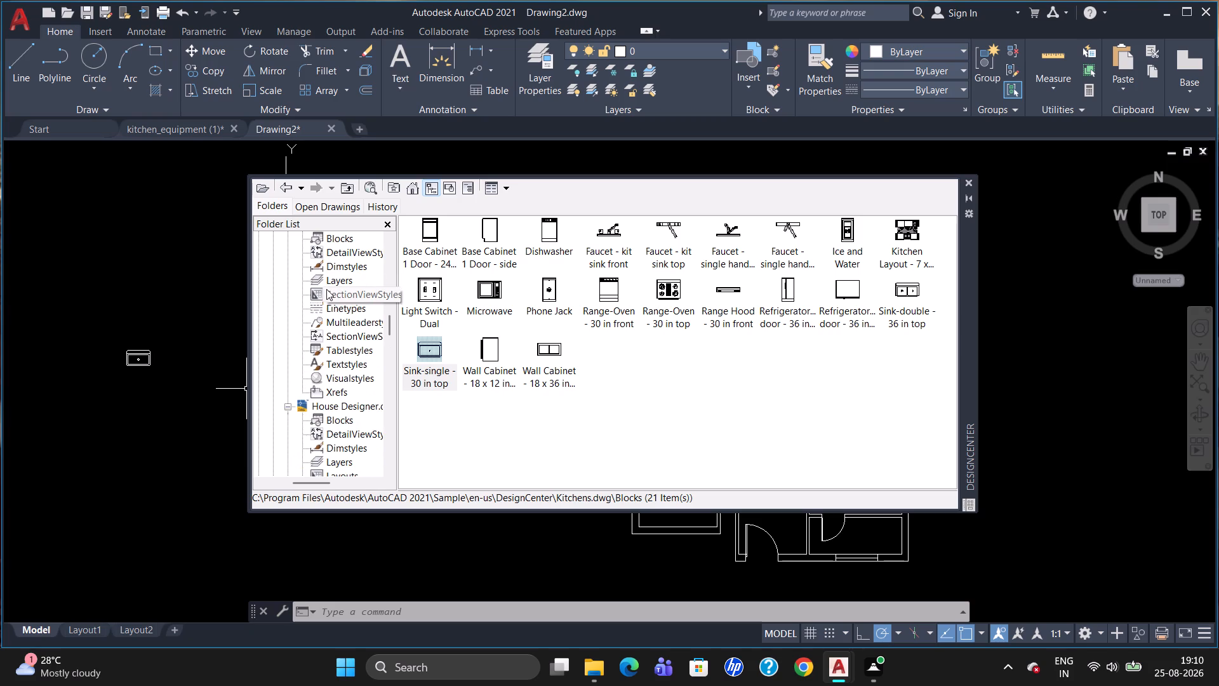
scroll(324, 258, up, 1)
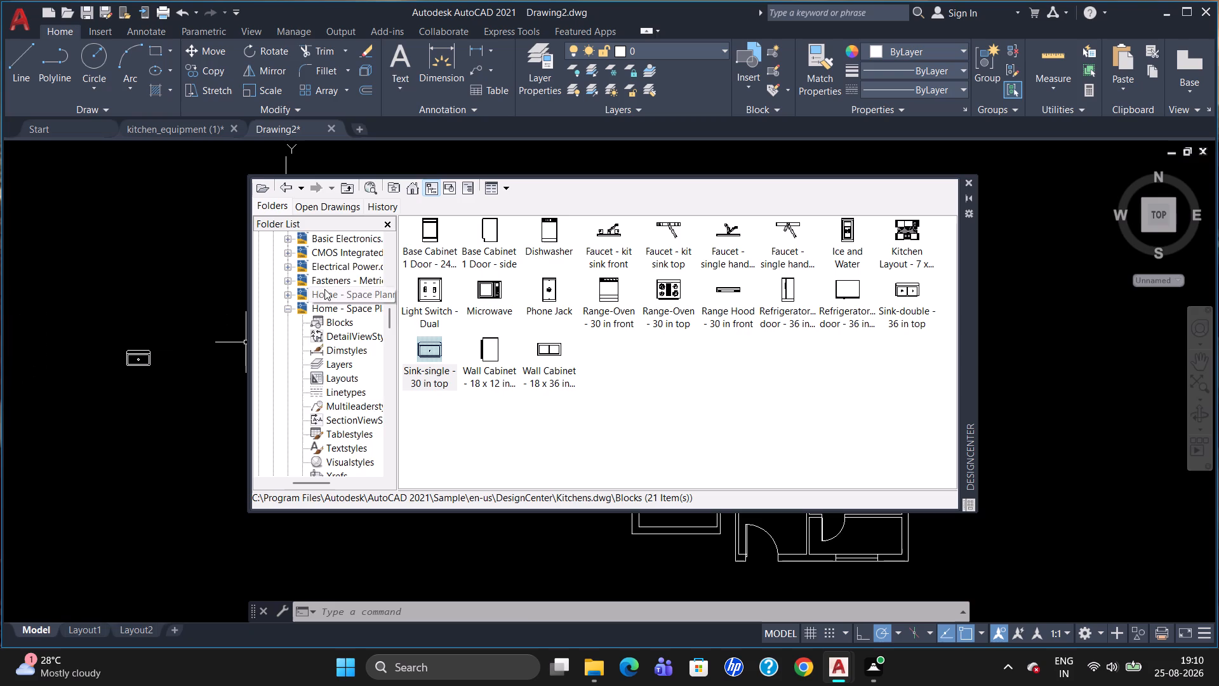
scroll(326, 285, up, 2)
scroll(325, 300, down, 4)
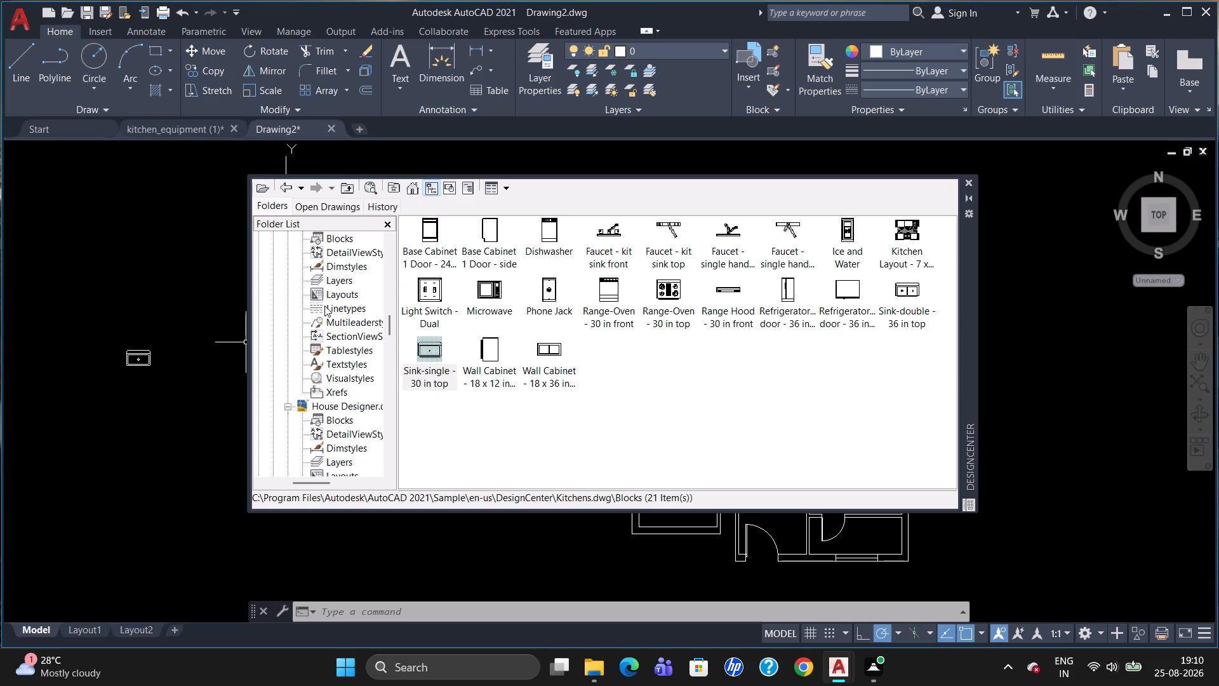
scroll(324, 306, down, 5)
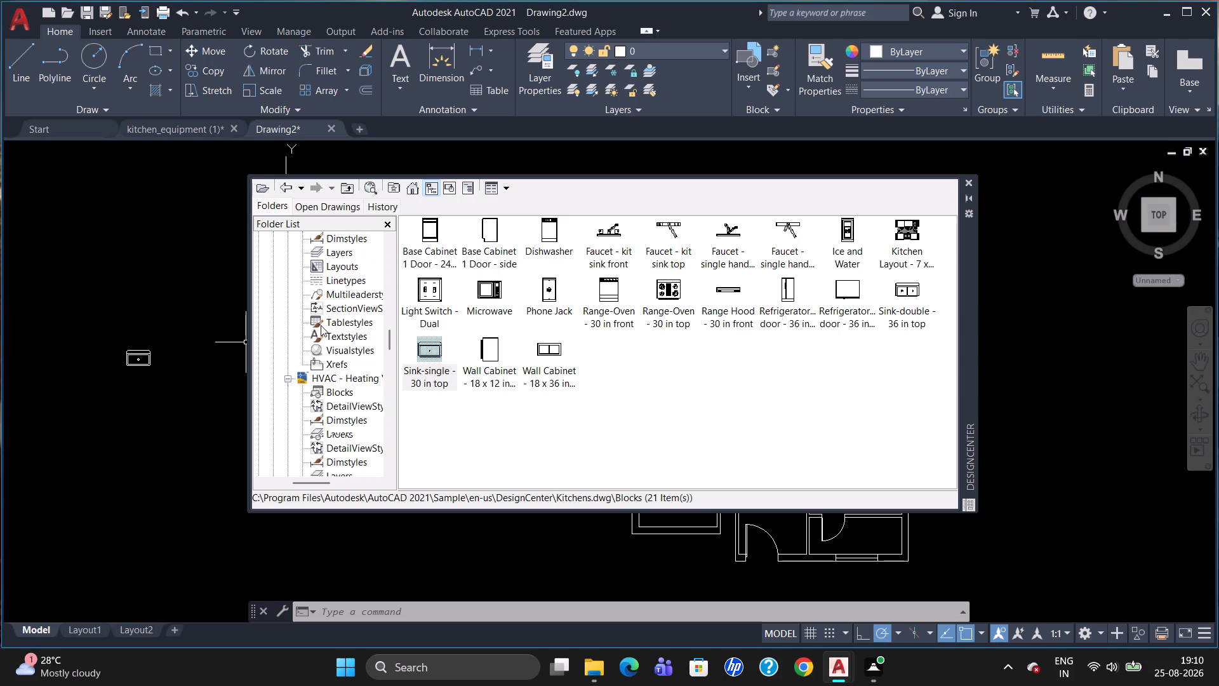
scroll(321, 325, down, 5)
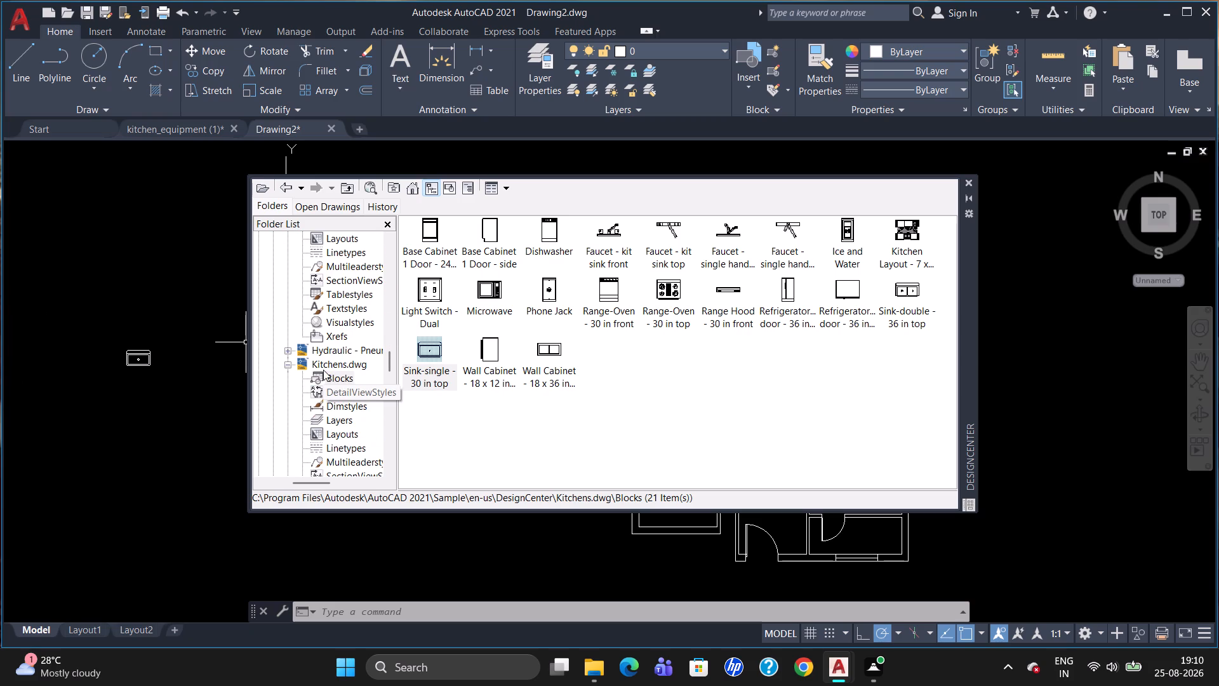
scroll(330, 348, down, 4)
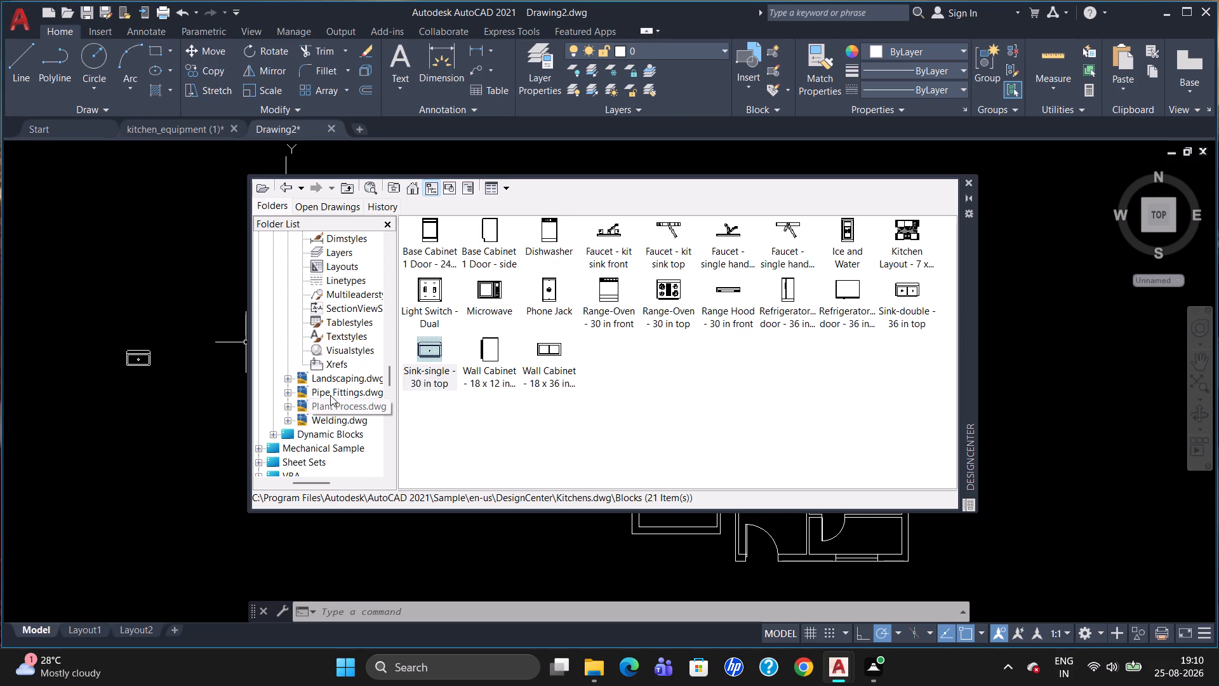
Insert the Bed - Queen block from DesignCenter's Home - Space Planner.dwg into the empty space left of the floor plan, above the sink.
scroll(350, 301, up, 2)
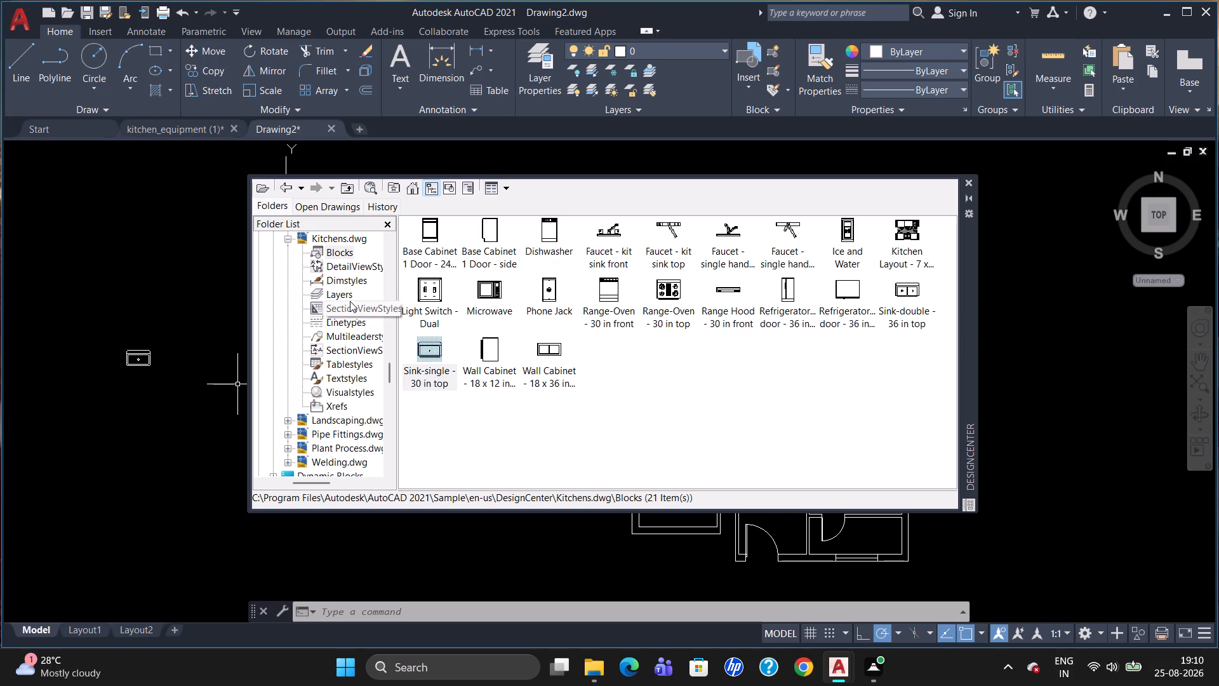
scroll(350, 301, up, 2)
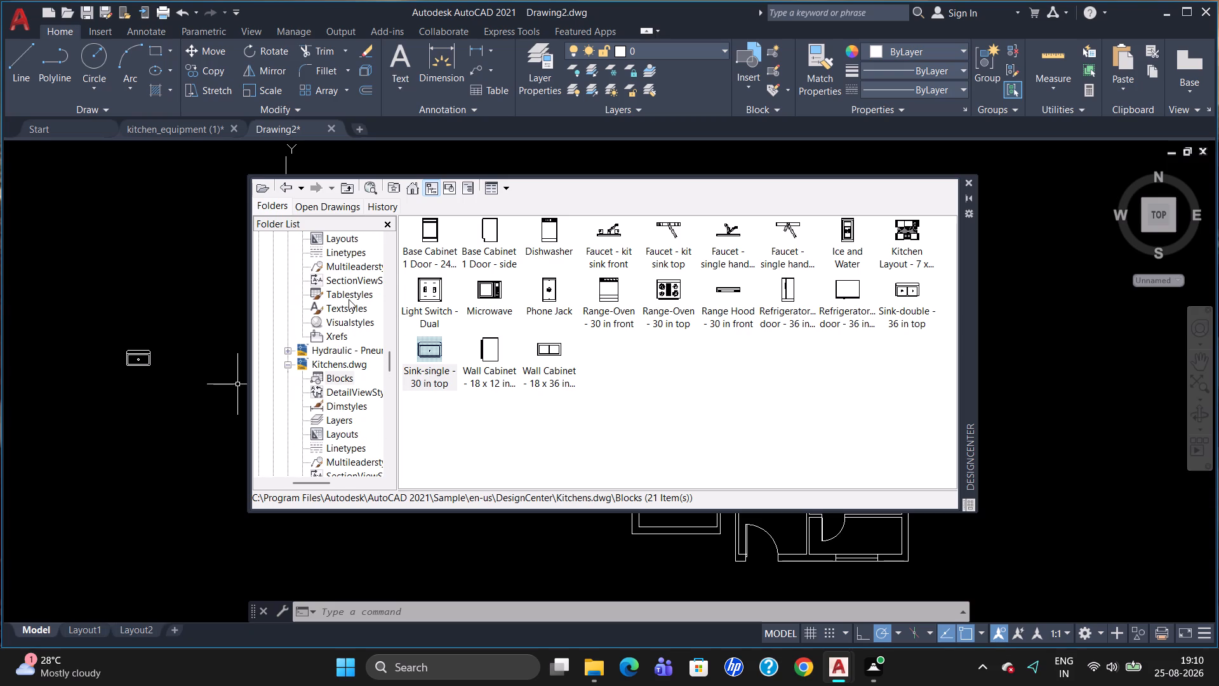
scroll(338, 299, up, 1)
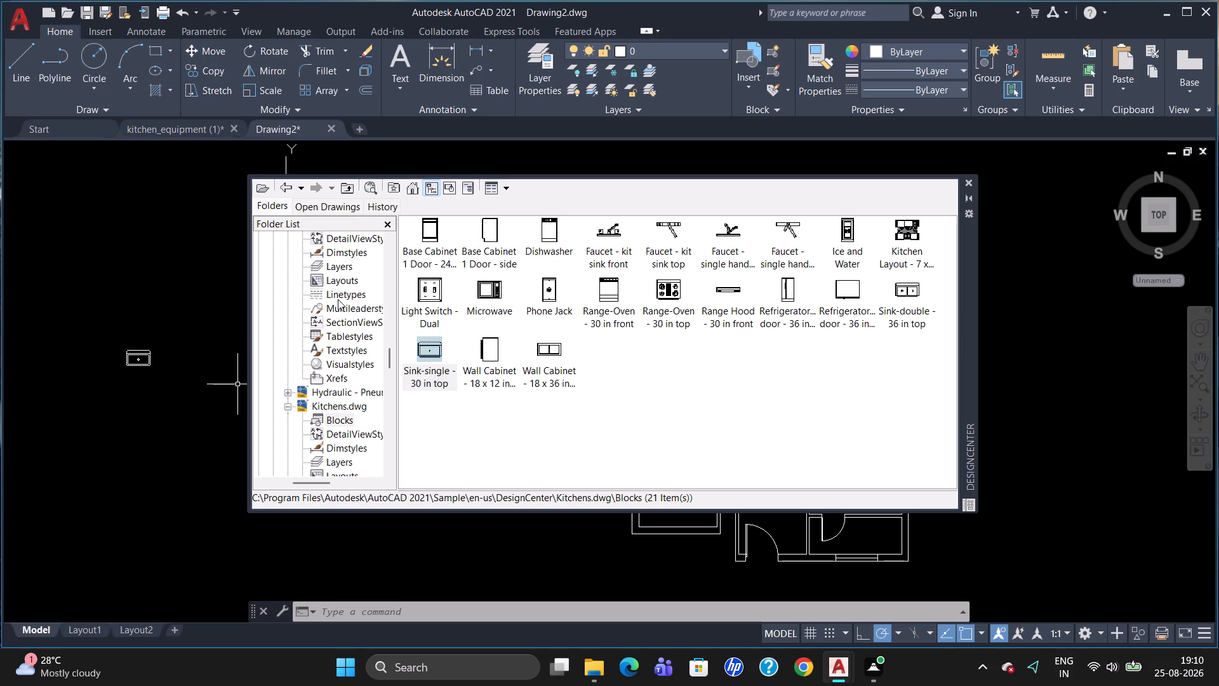
scroll(338, 299, up, 5)
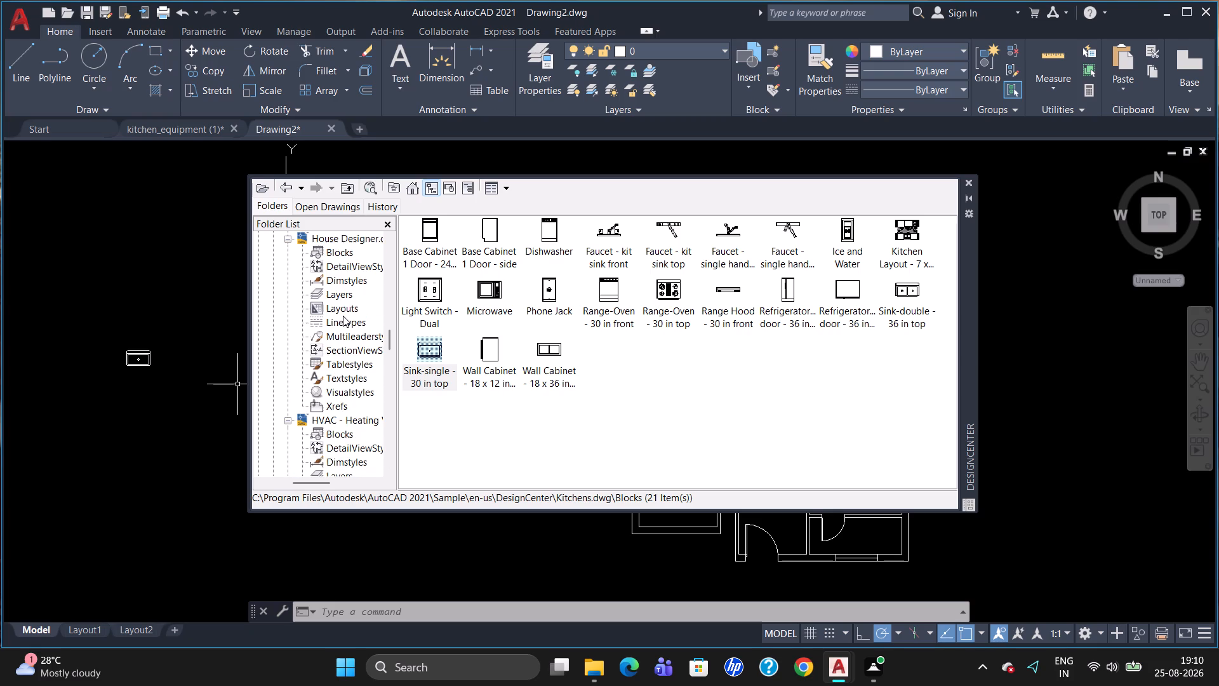
scroll(344, 315, up, 5)
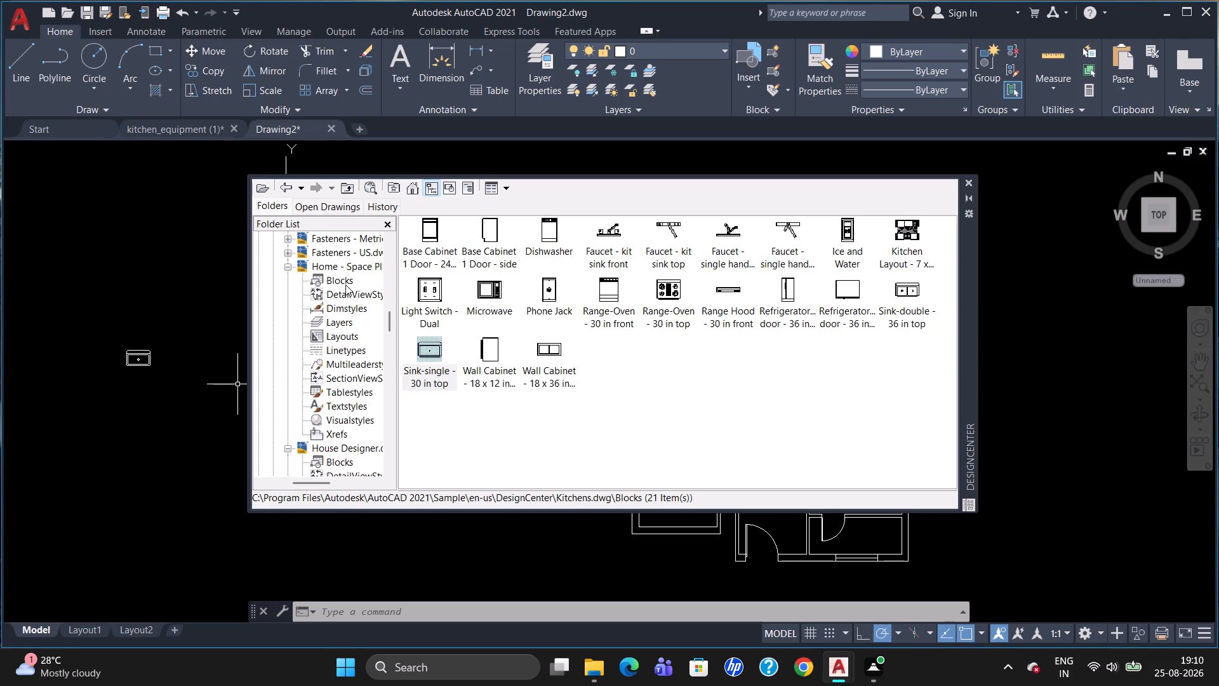
scroll(345, 285, up, 1)
click(347, 307)
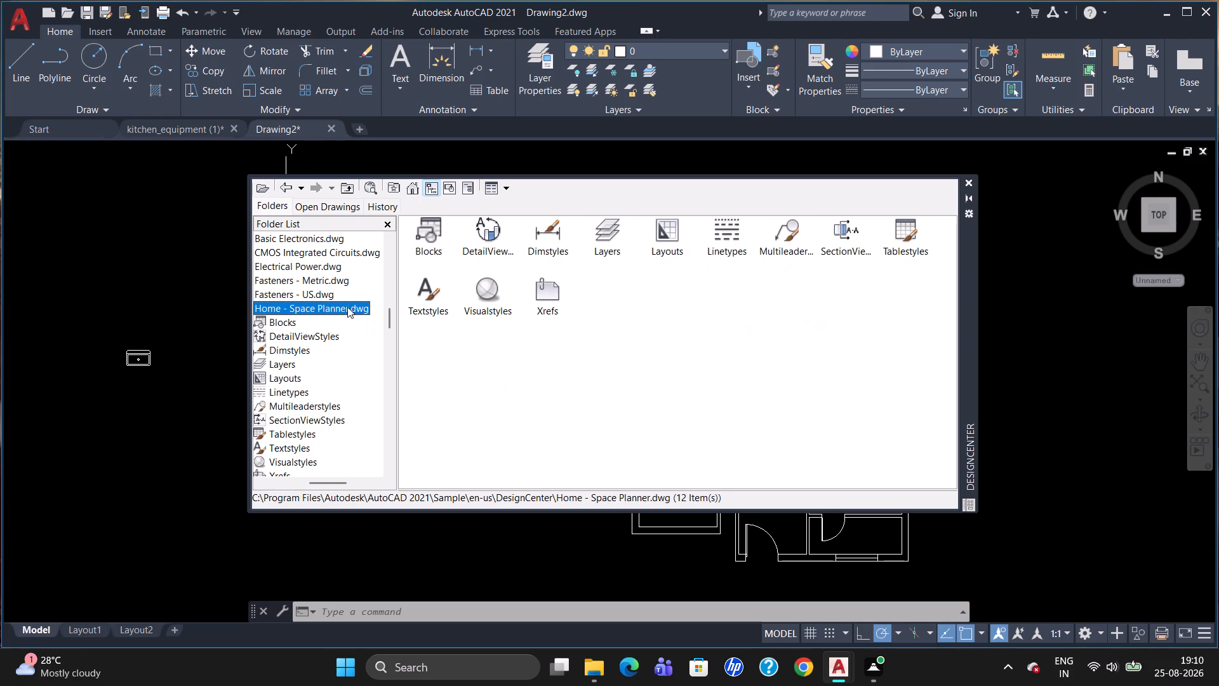
double_click(427, 233)
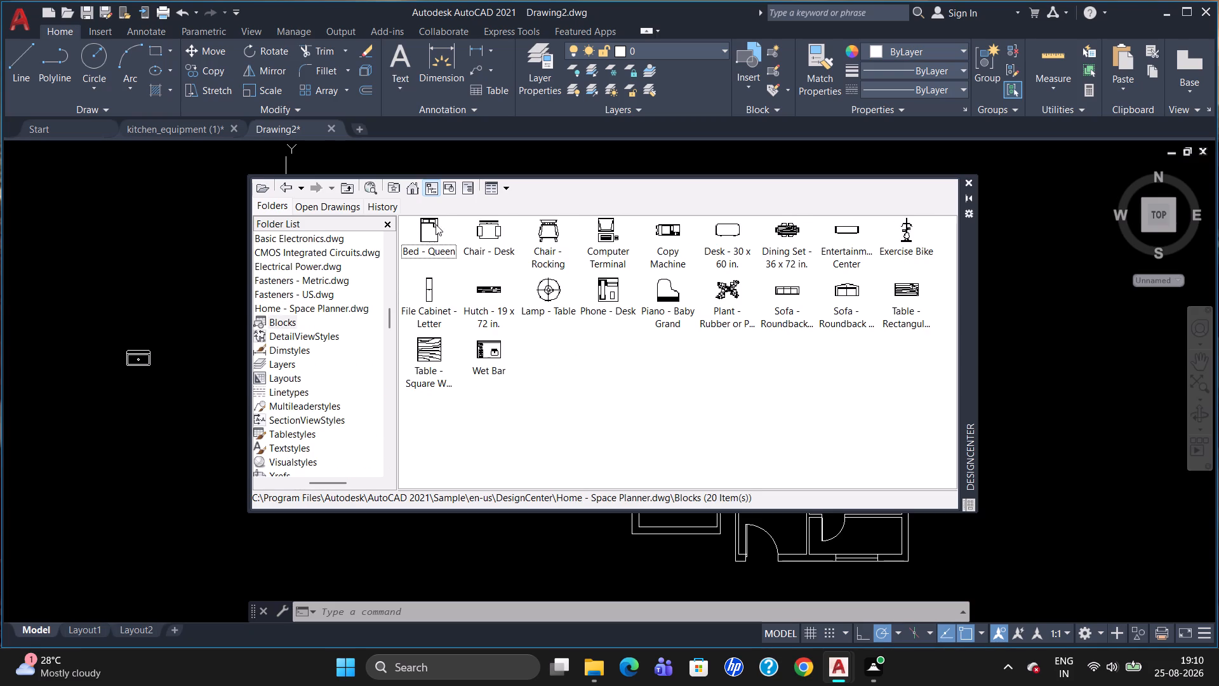
drag(435, 225, 51, 263)
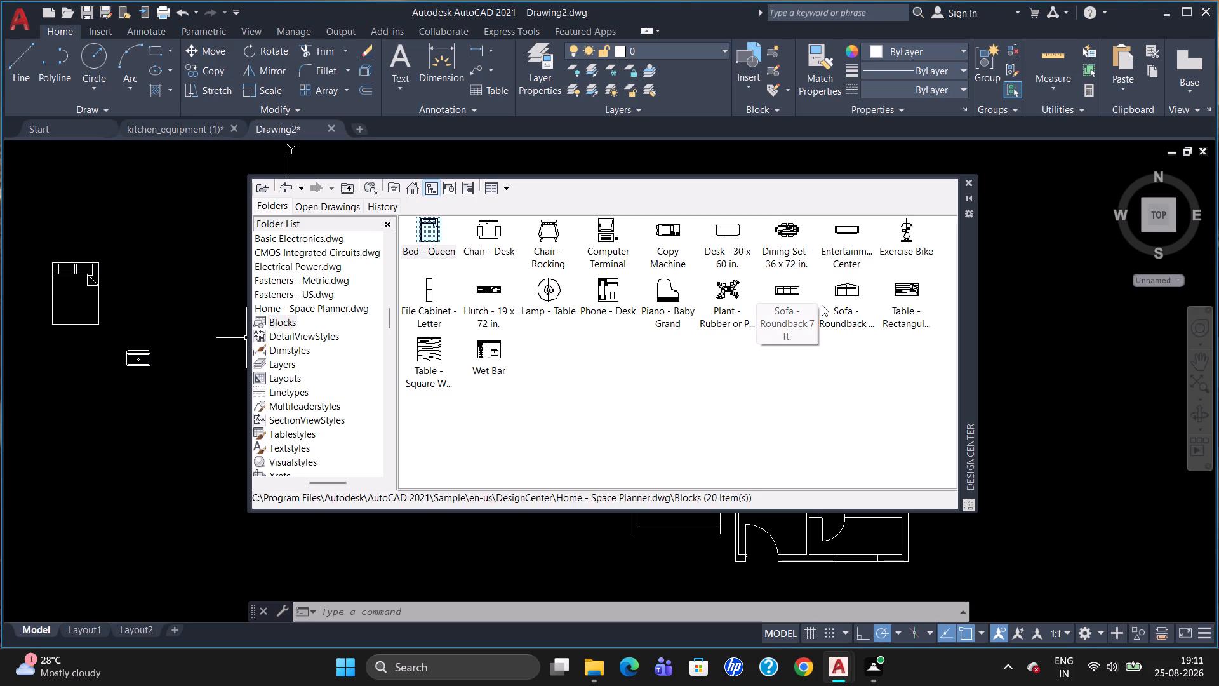
Insert the Sofa - Roundback 7 ft. block from Home - Space Planner.dwg into the empty space below the sink.
drag(790, 301, 543, 405)
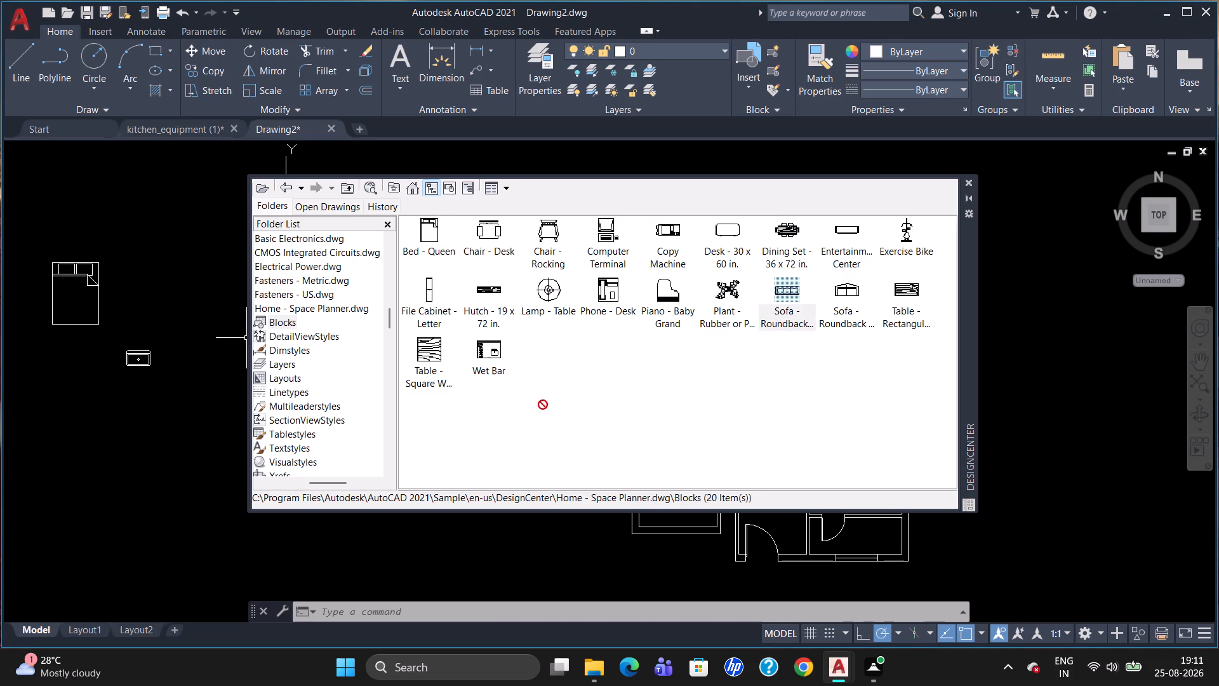
drag(543, 405, 114, 506)
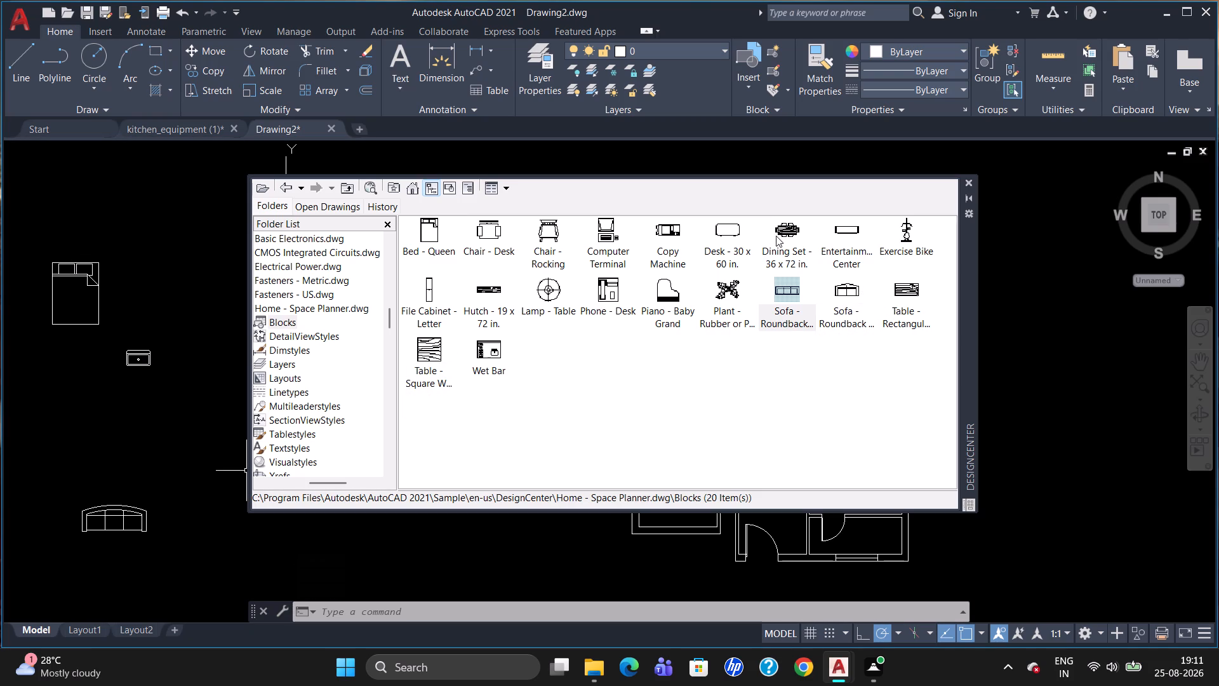
Insert the Dining Set - 36 x 72 in. block from Home - Space Planner.dwg just below and right of the bed.
drag(778, 233, 121, 331)
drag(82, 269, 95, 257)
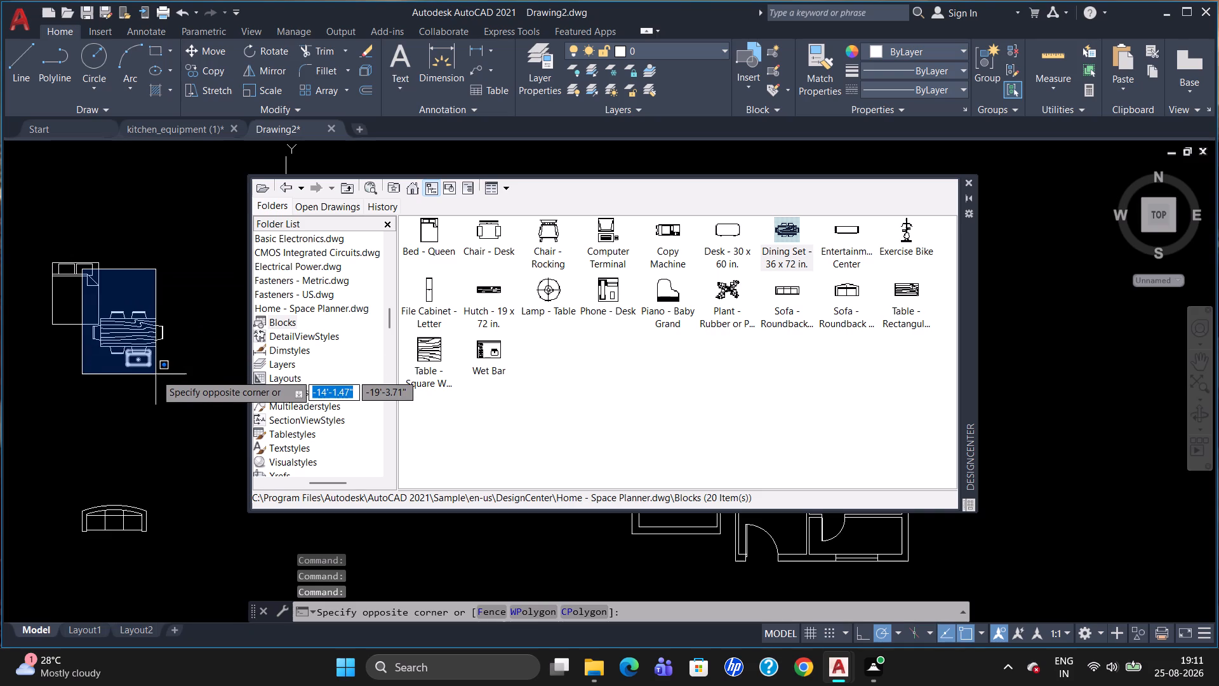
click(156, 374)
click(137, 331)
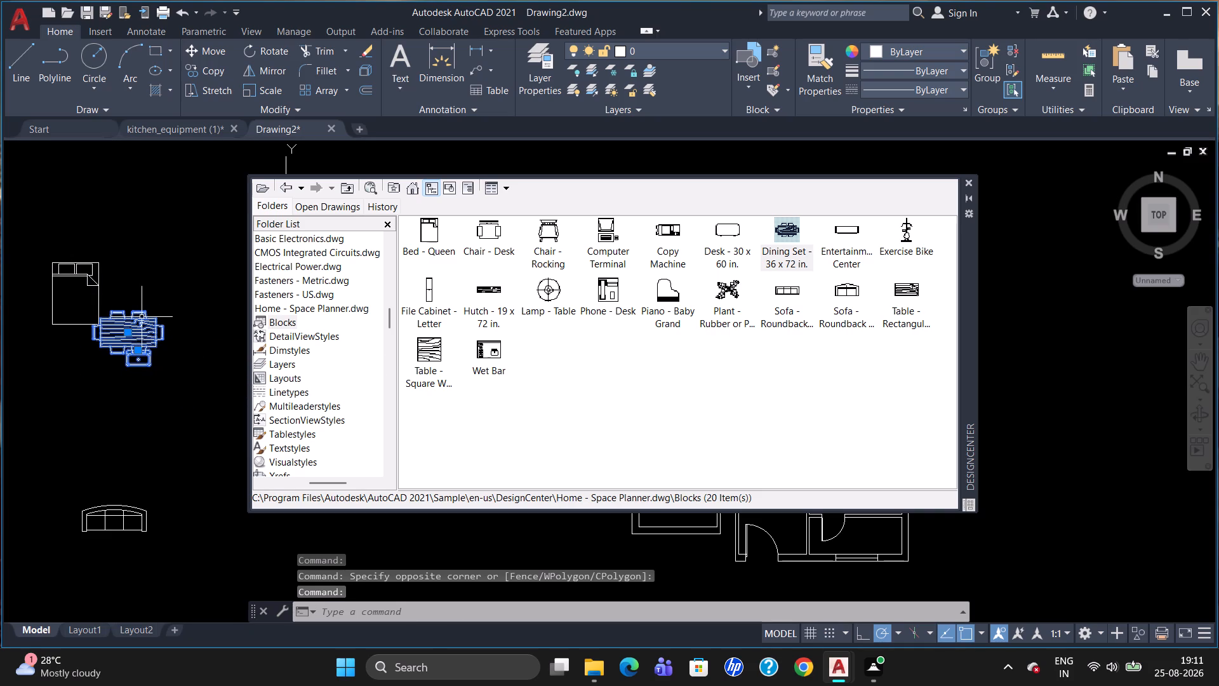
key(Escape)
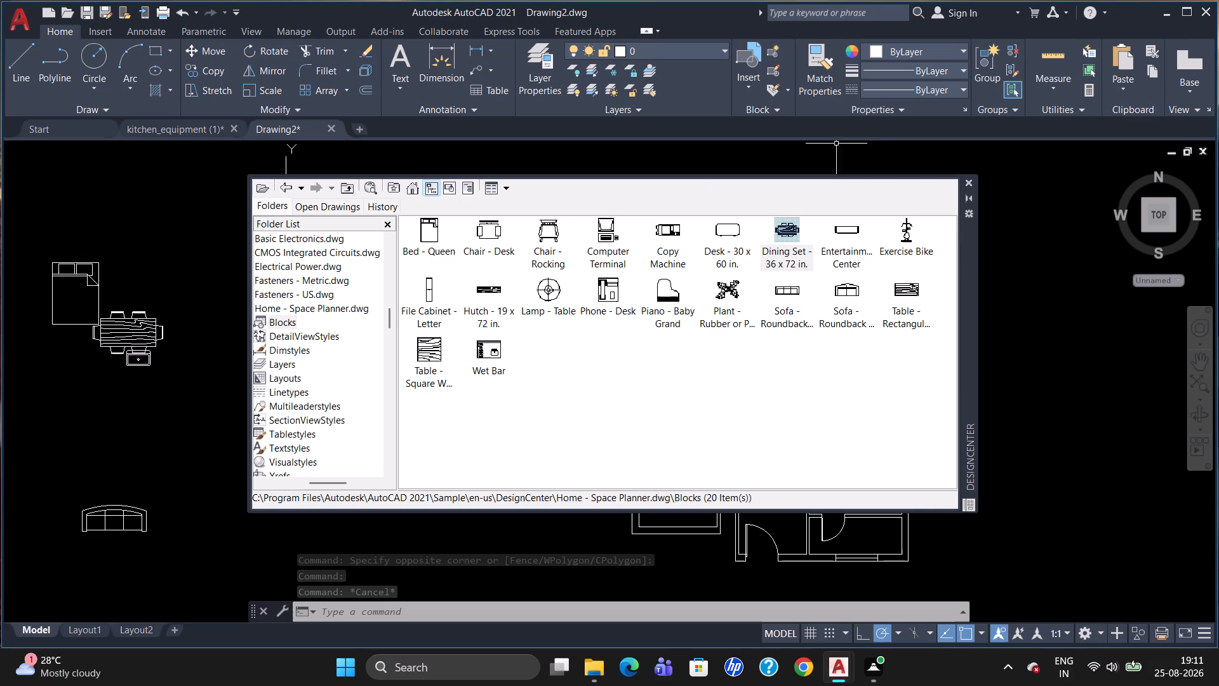
Close DesignCenter and open the tool palettes.
click(969, 184)
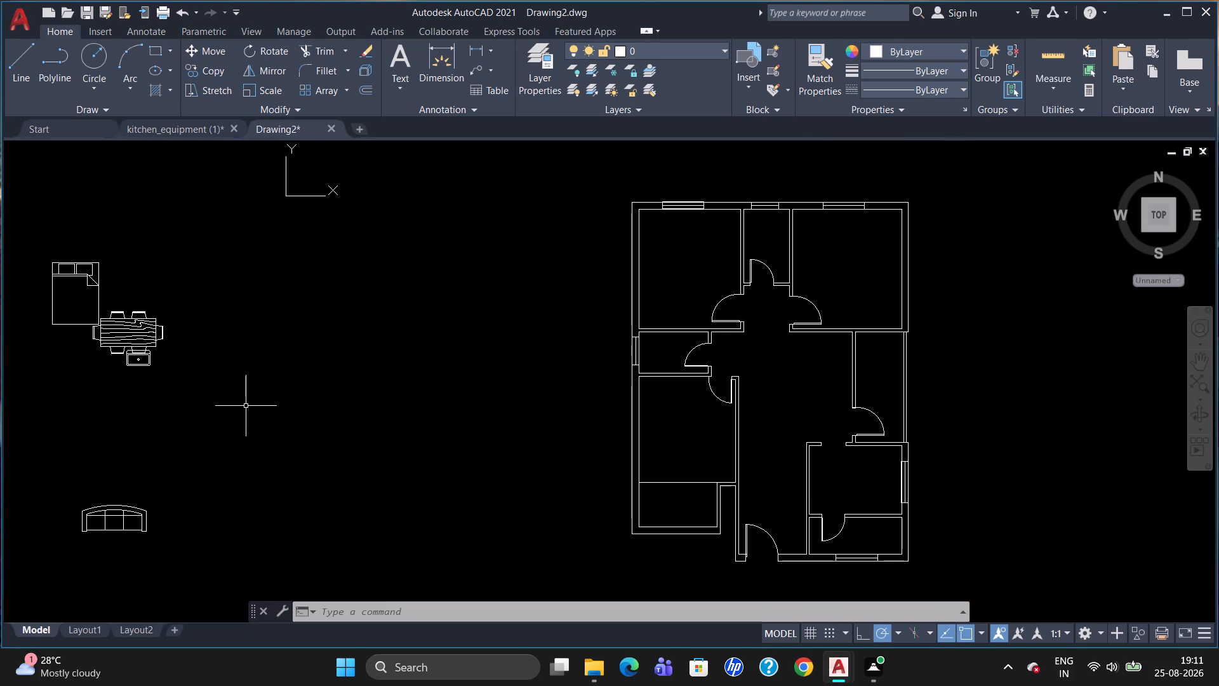
key(ctrl+3)
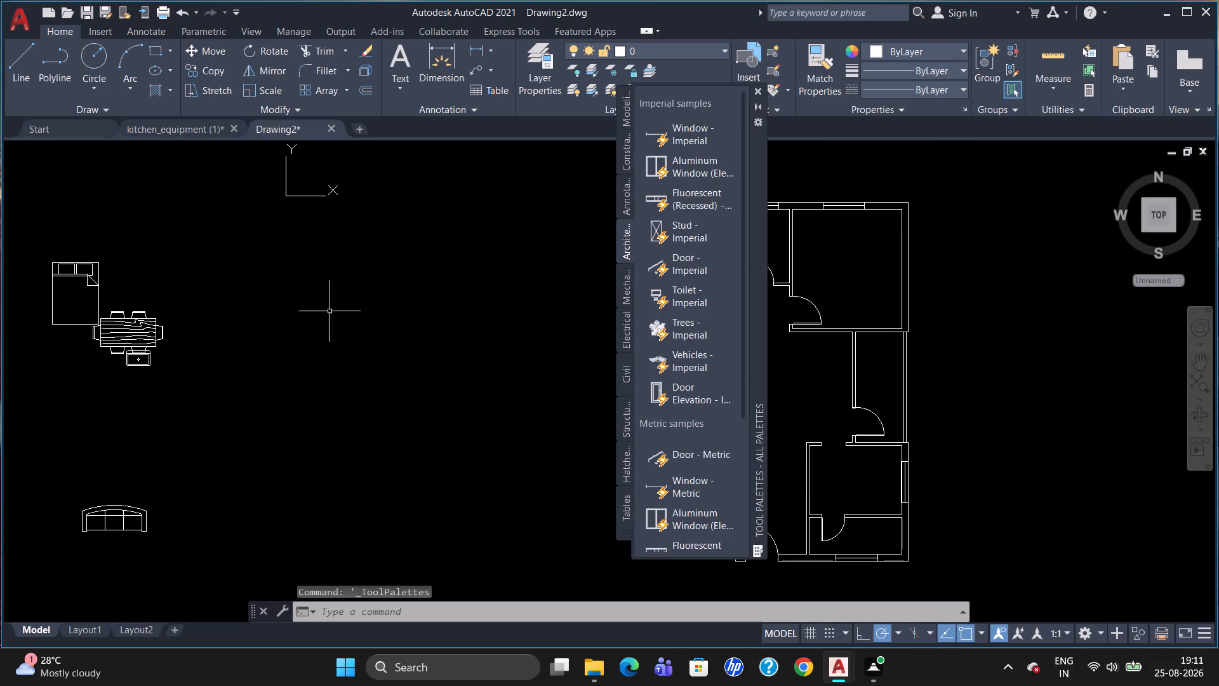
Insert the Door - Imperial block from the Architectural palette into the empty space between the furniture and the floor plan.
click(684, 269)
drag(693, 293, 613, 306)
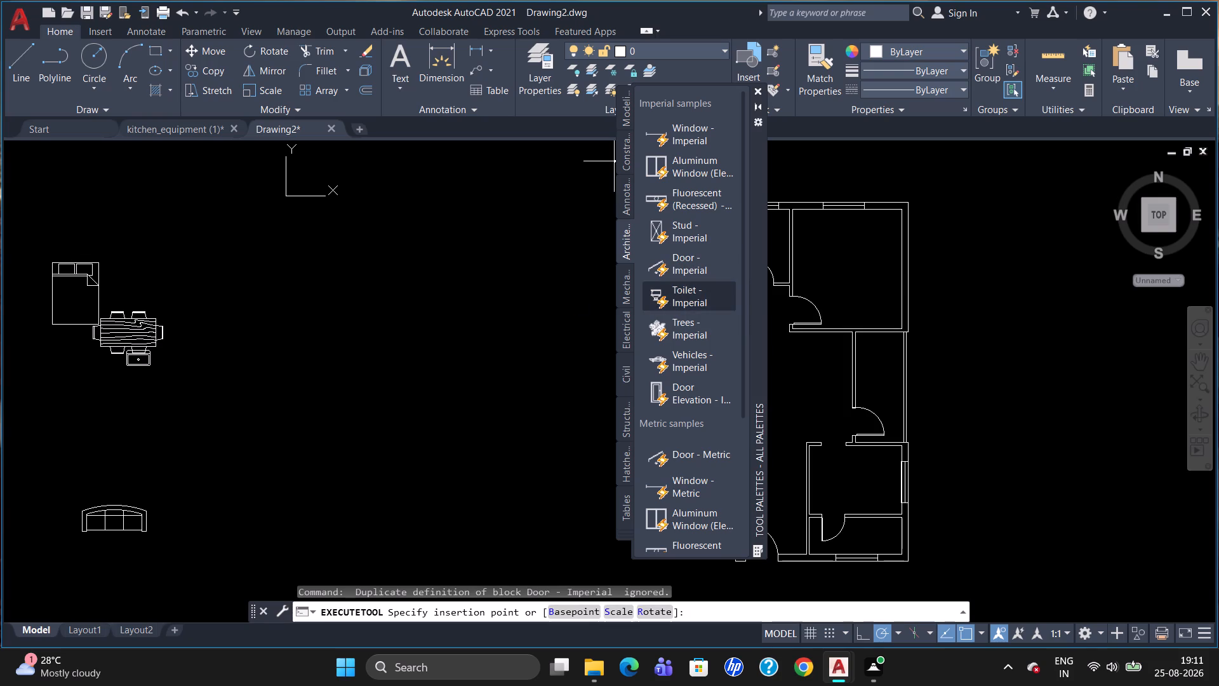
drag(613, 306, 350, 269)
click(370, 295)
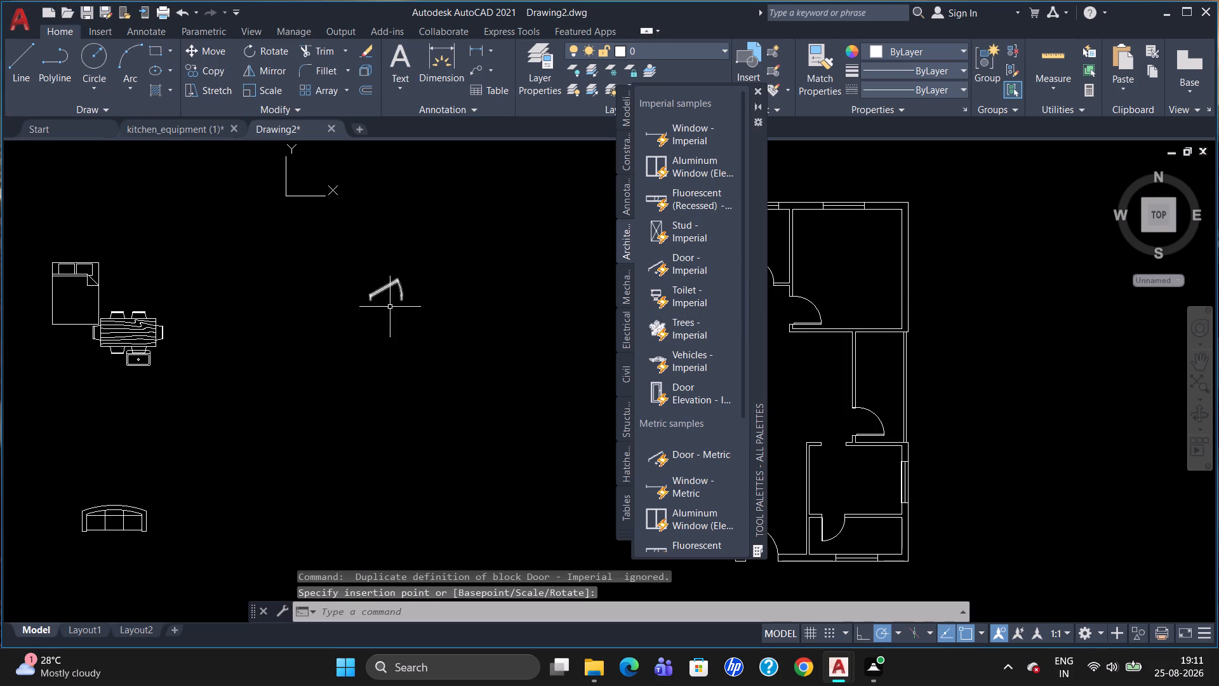
Insert the Toilet - Imperial block into the empty space between the furniture and the floor plan, and close the tool palettes.
drag(696, 295, 424, 377)
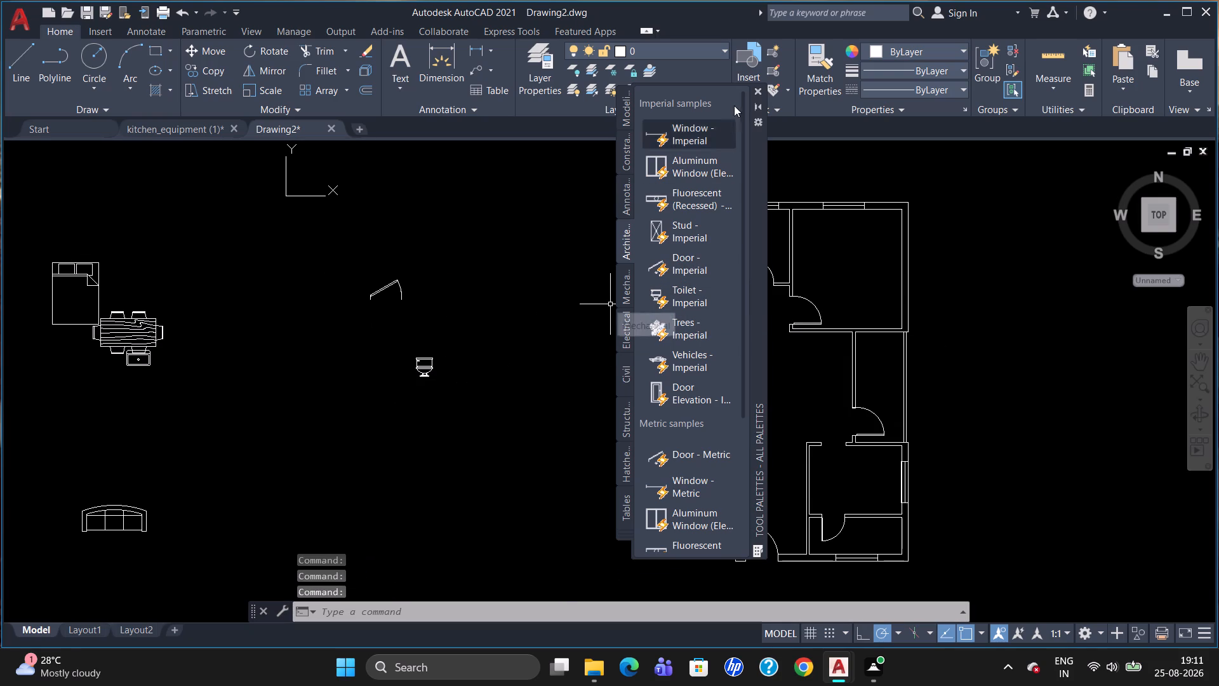
click(759, 91)
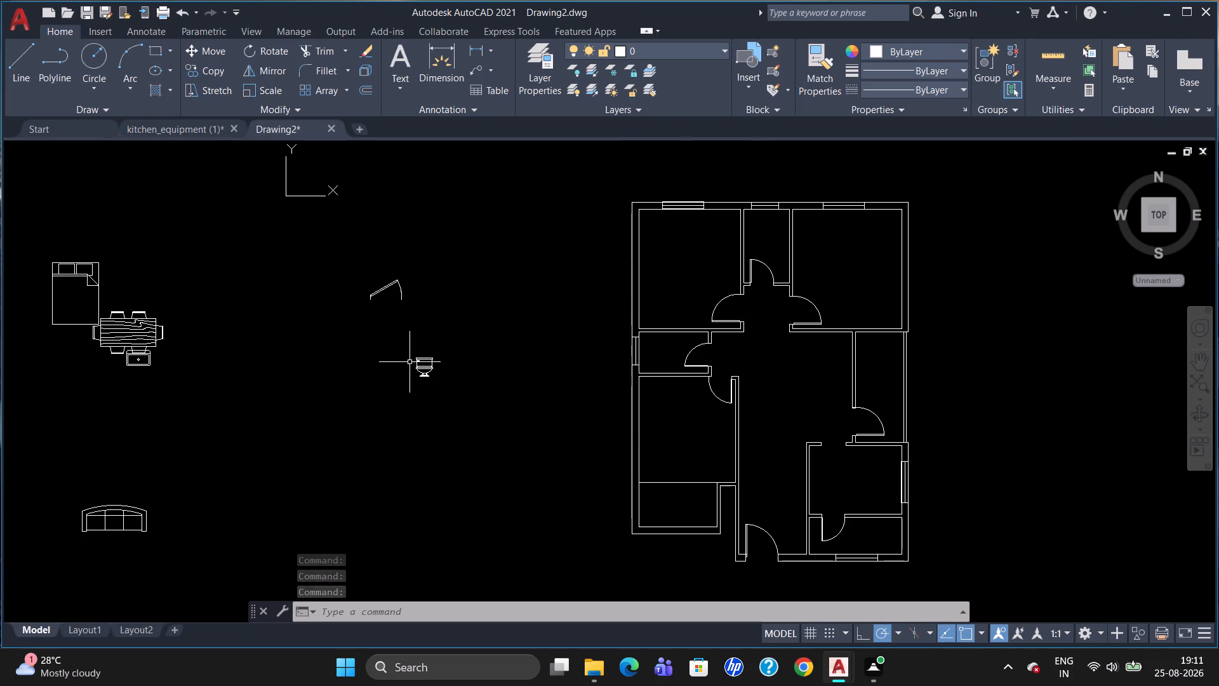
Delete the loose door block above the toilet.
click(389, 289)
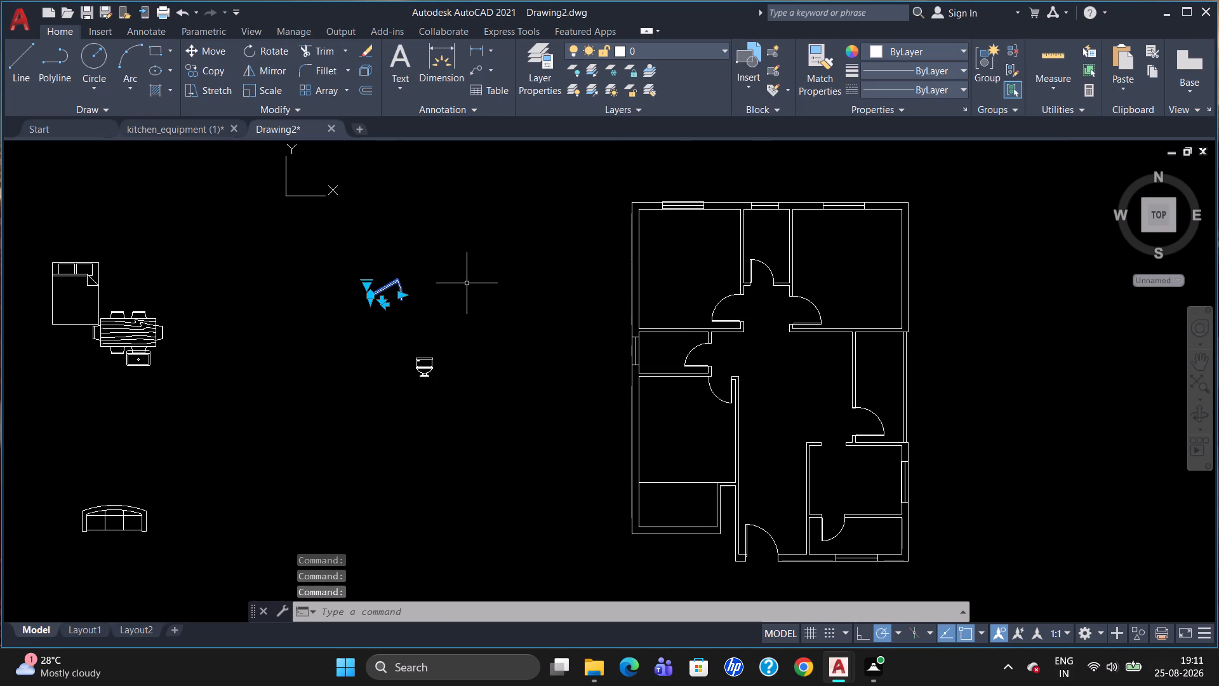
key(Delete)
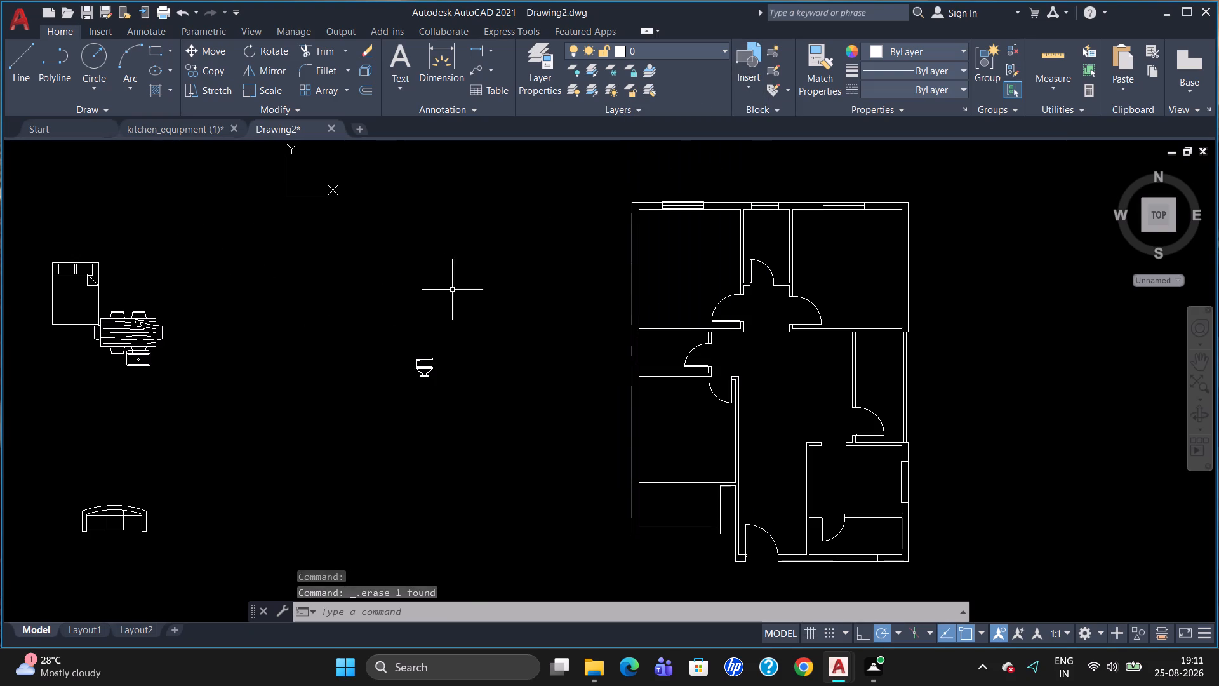
Change the toilet block's representation to Round (Plan).
click(416, 367)
click(410, 382)
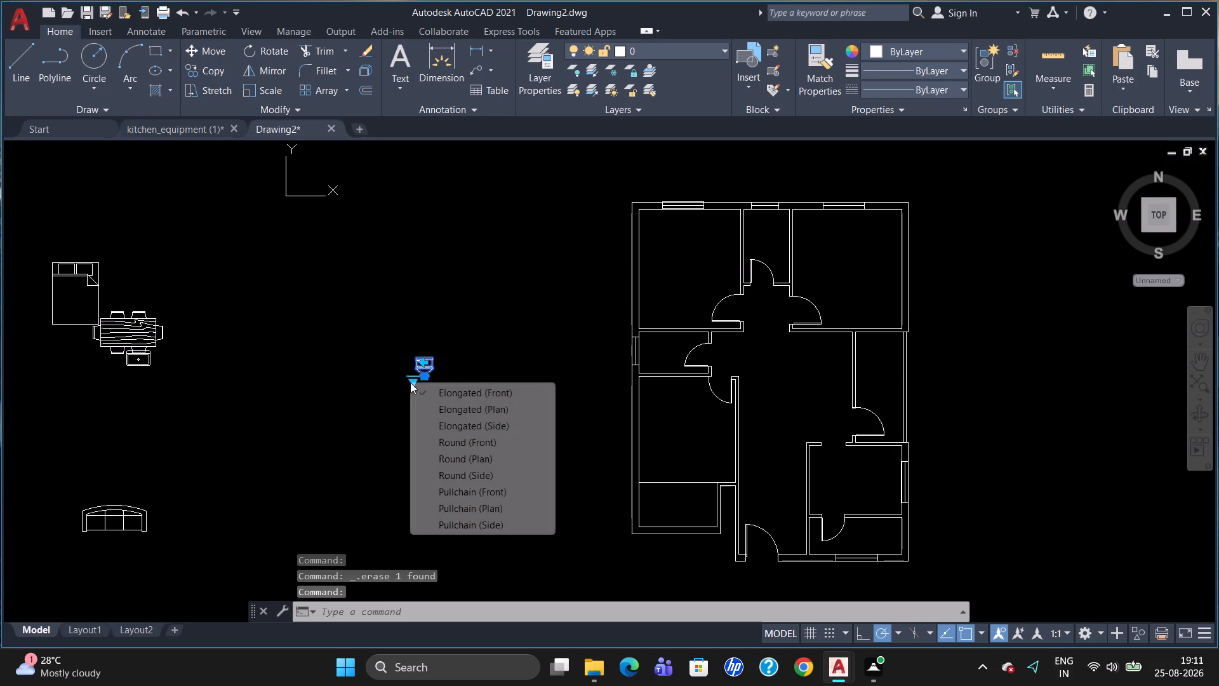
click(442, 454)
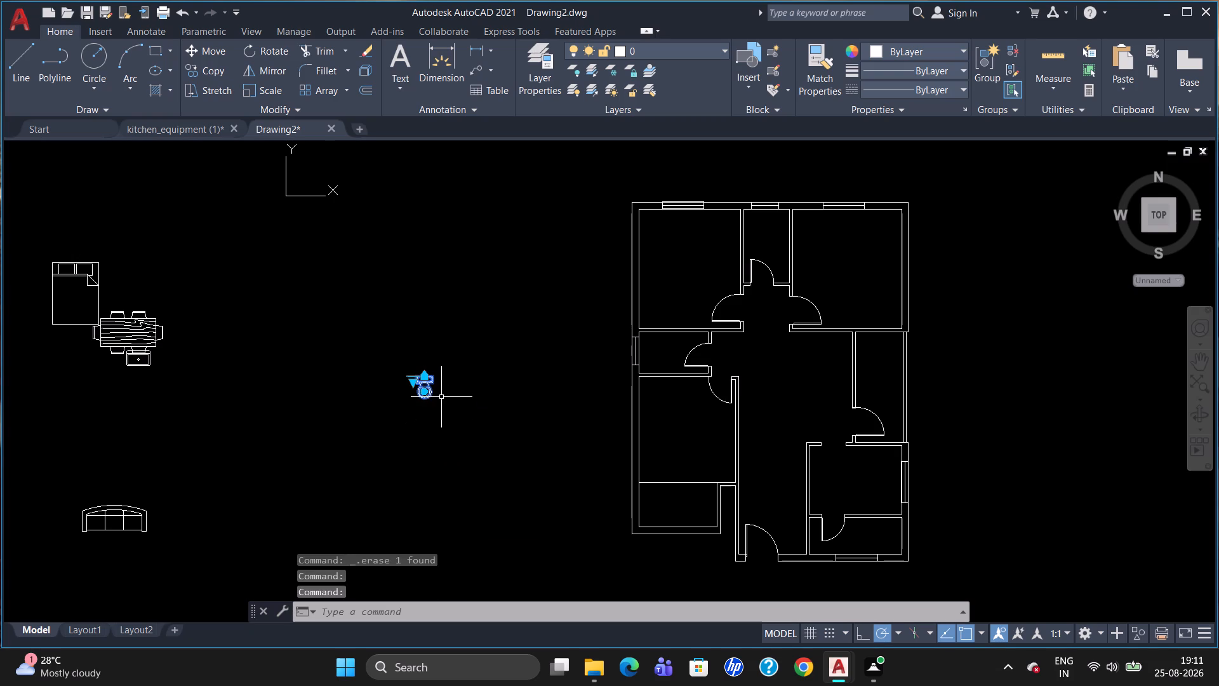
key(Escape)
Rotate the toilet about 90 degrees clockwise about its tank corner so the bowl faces left.
text(RO)
key(Return)
click(430, 383)
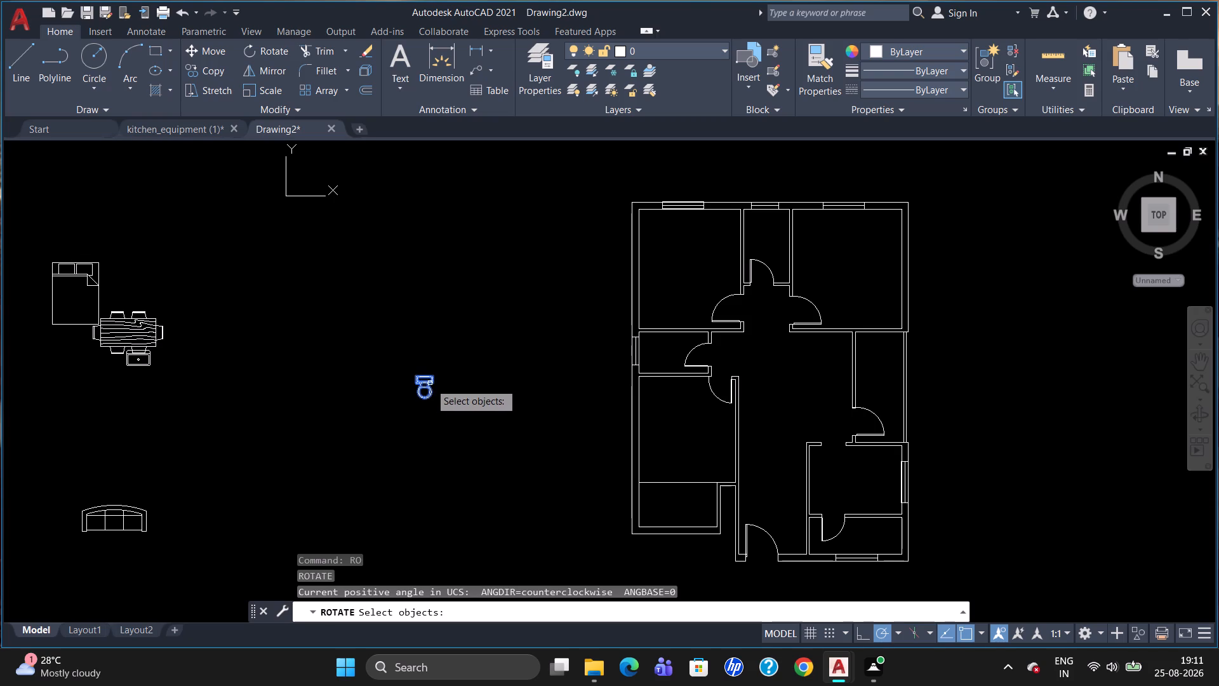
key(Return)
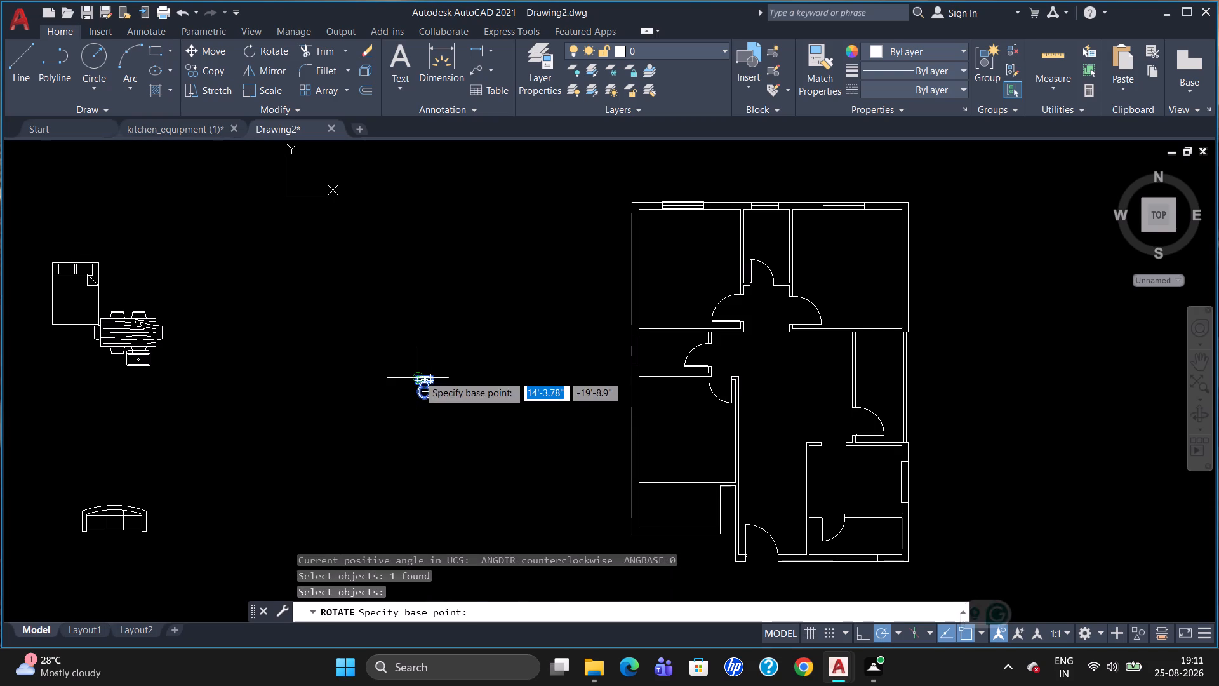
click(418, 375)
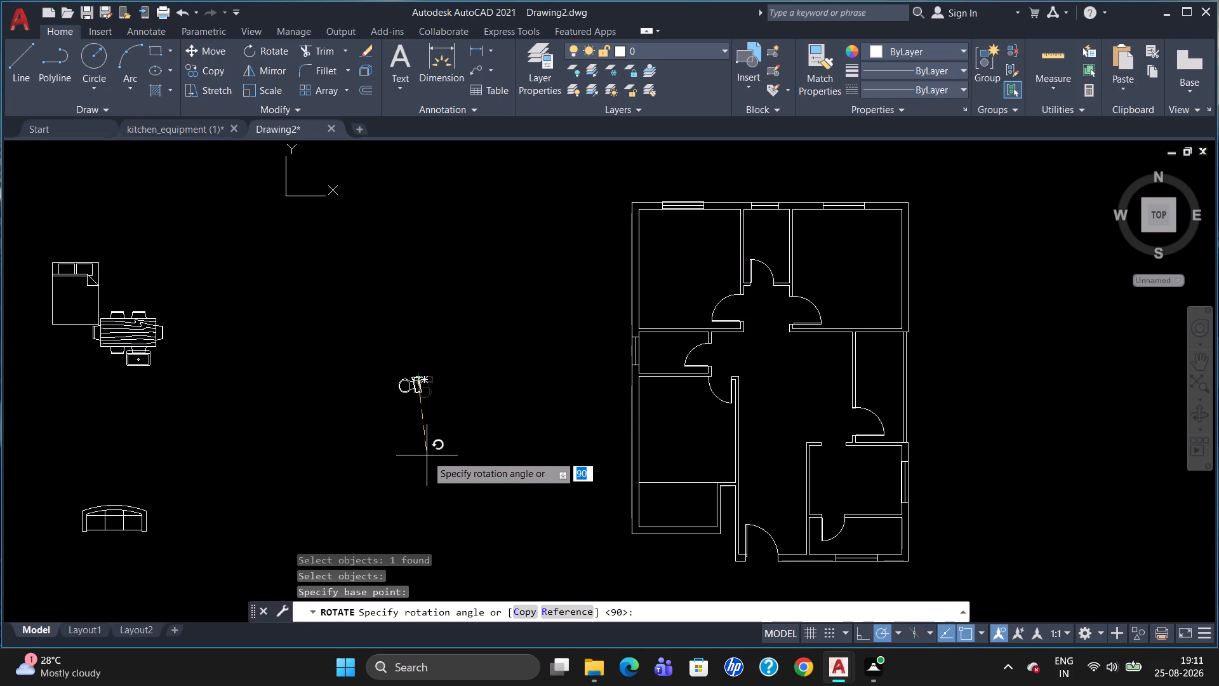
click(426, 456)
Delete the rotated toilet block between the furniture and the floor plan.
click(411, 390)
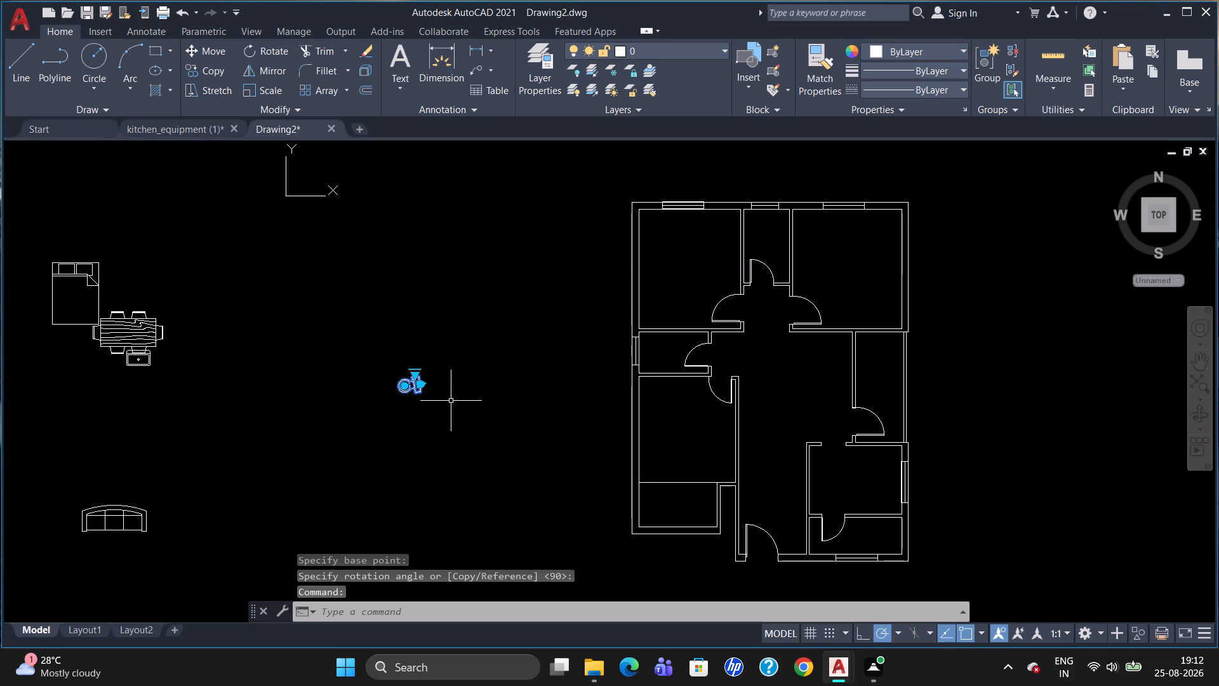
key(Delete)
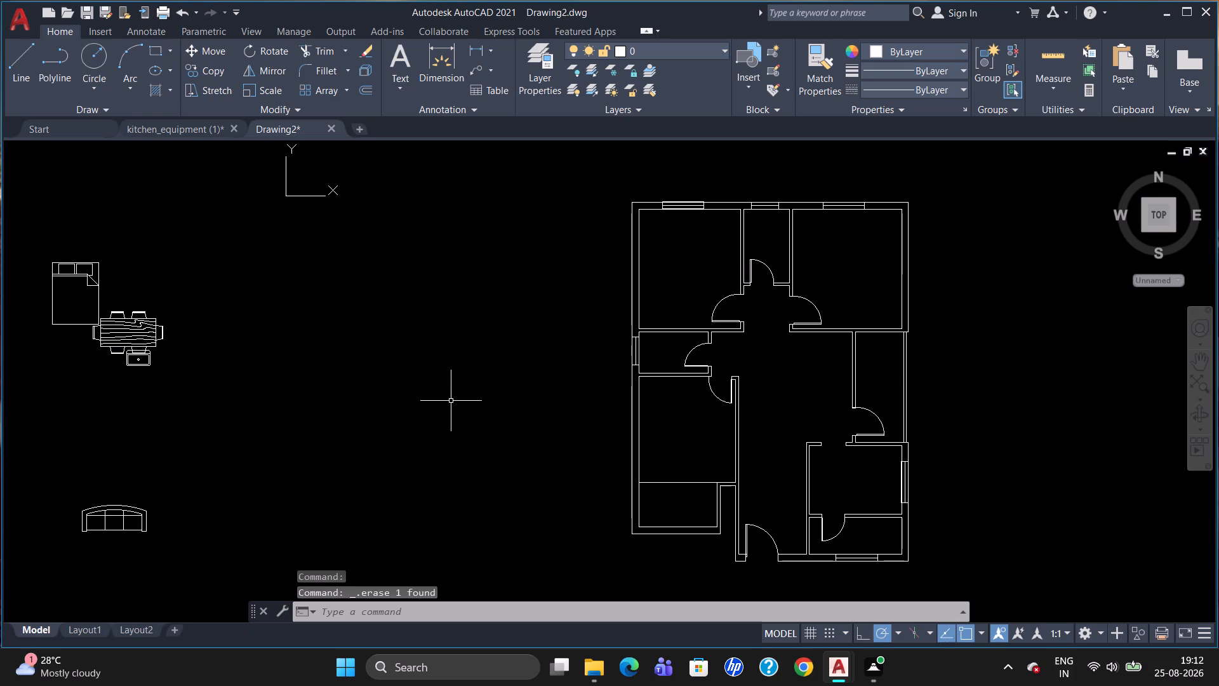
Insert a new Toilet - Imperial block into the empty space between the furniture and the floor plan, and close the tool palettes.
key(ctrl+3)
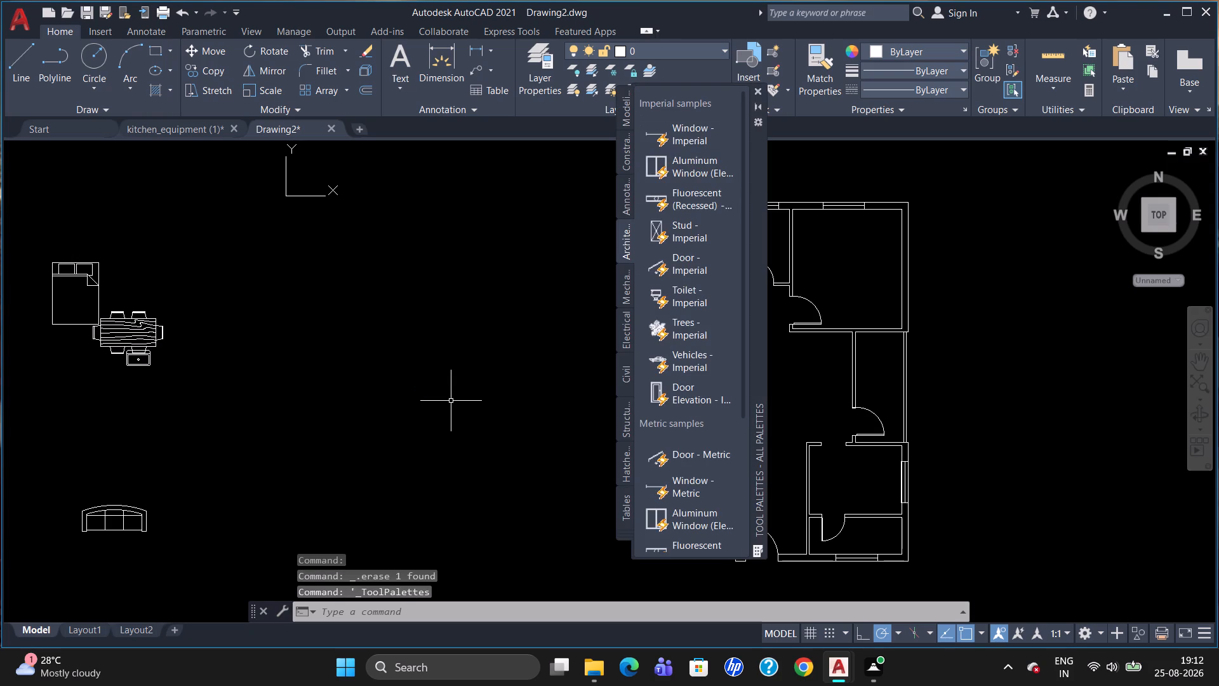
click(672, 297)
drag(672, 297, 549, 303)
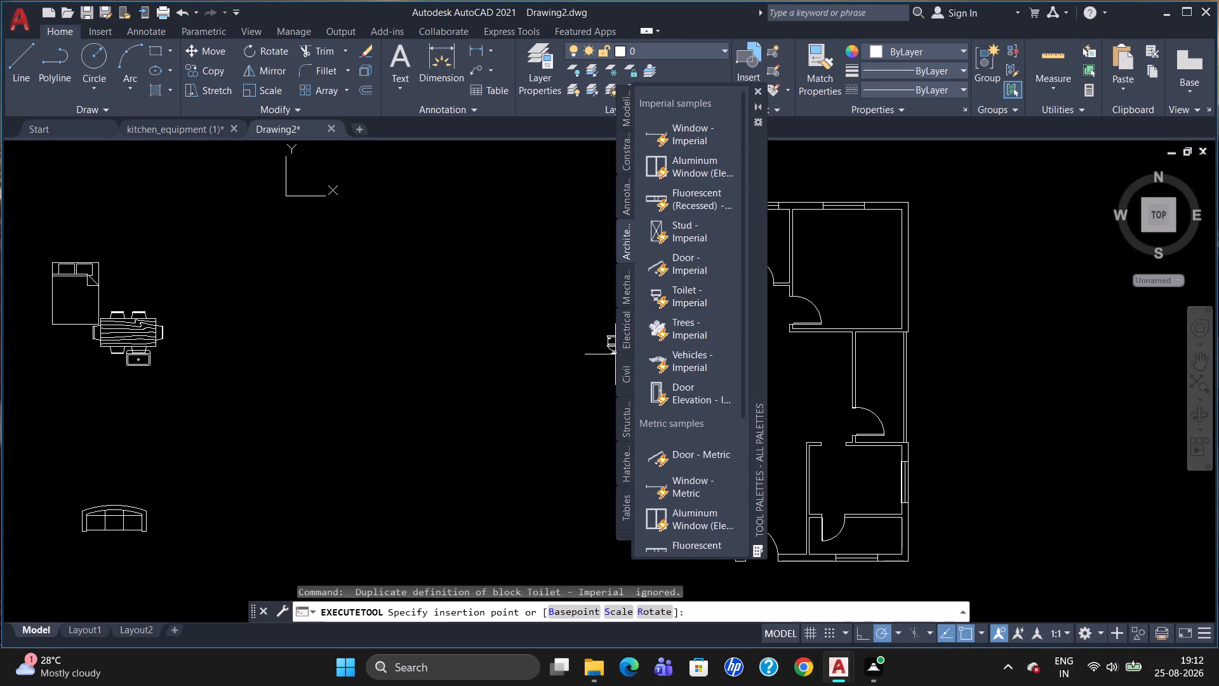
drag(549, 303, 410, 302)
click(409, 303)
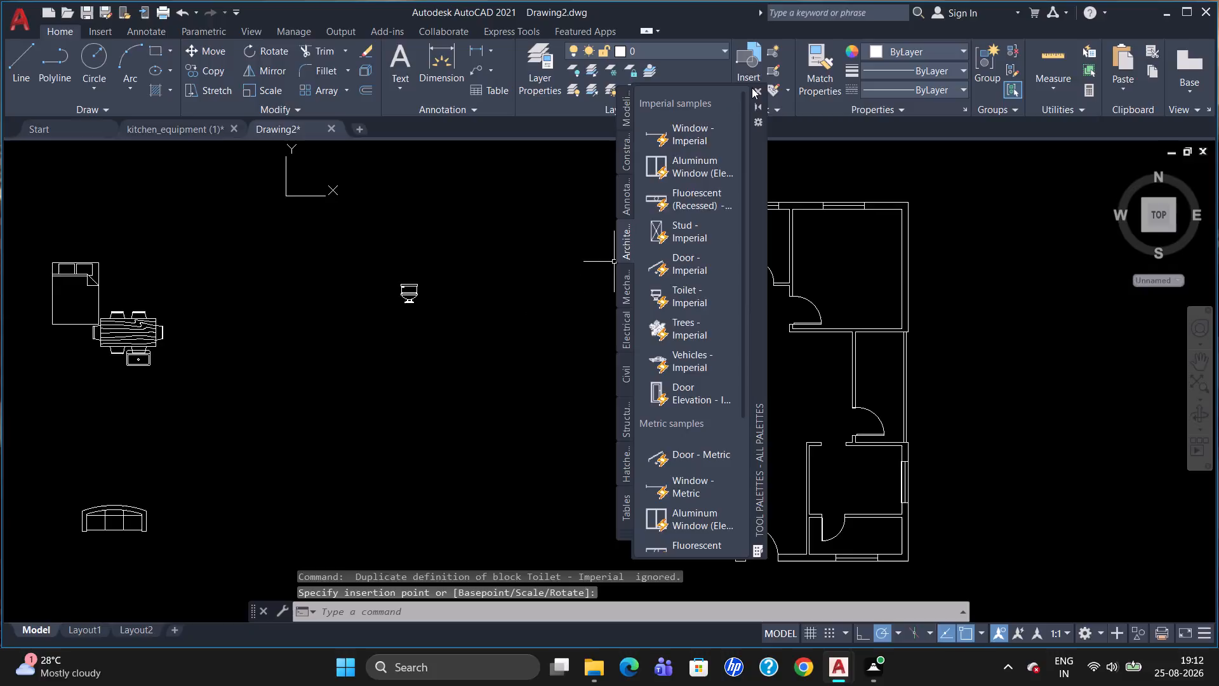
click(754, 87)
Change the new toilet block's representation to Round (Plan).
click(409, 290)
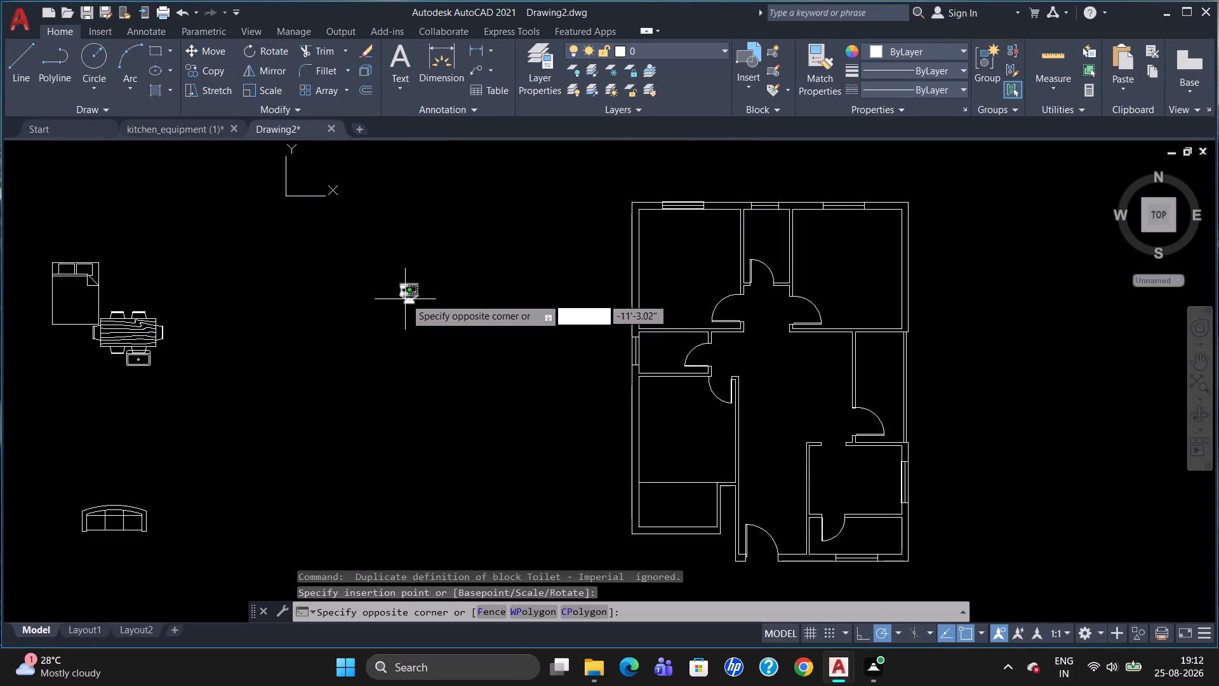
click(404, 295)
click(398, 310)
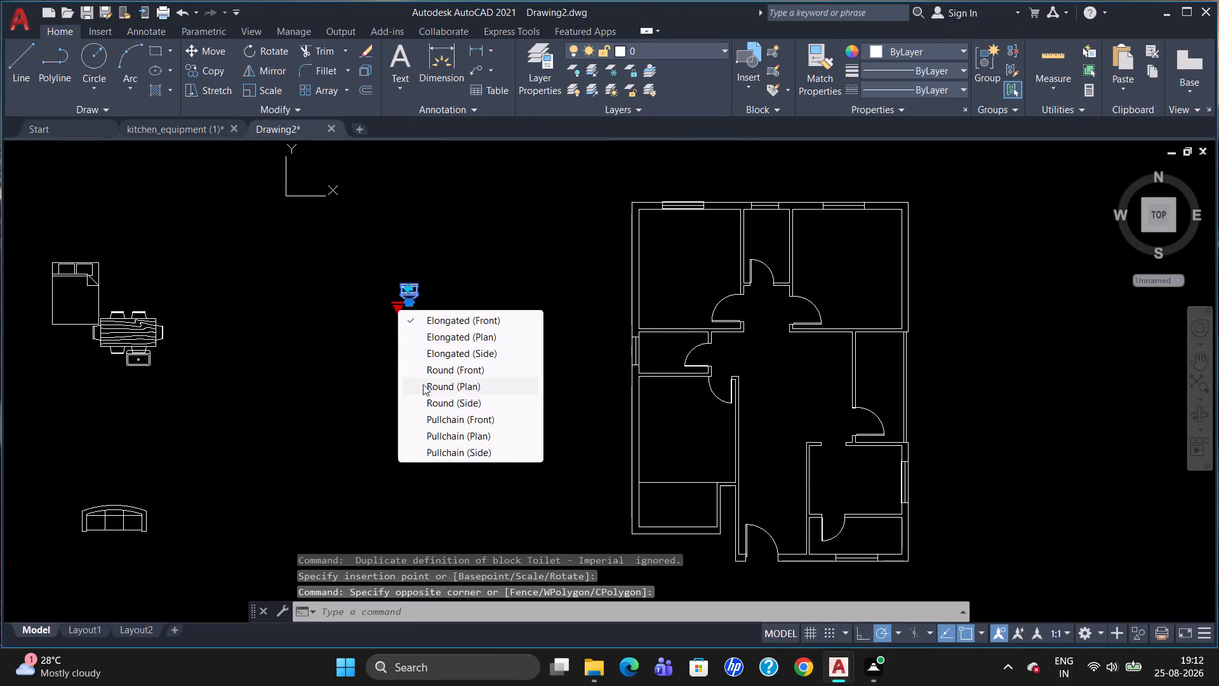
click(432, 388)
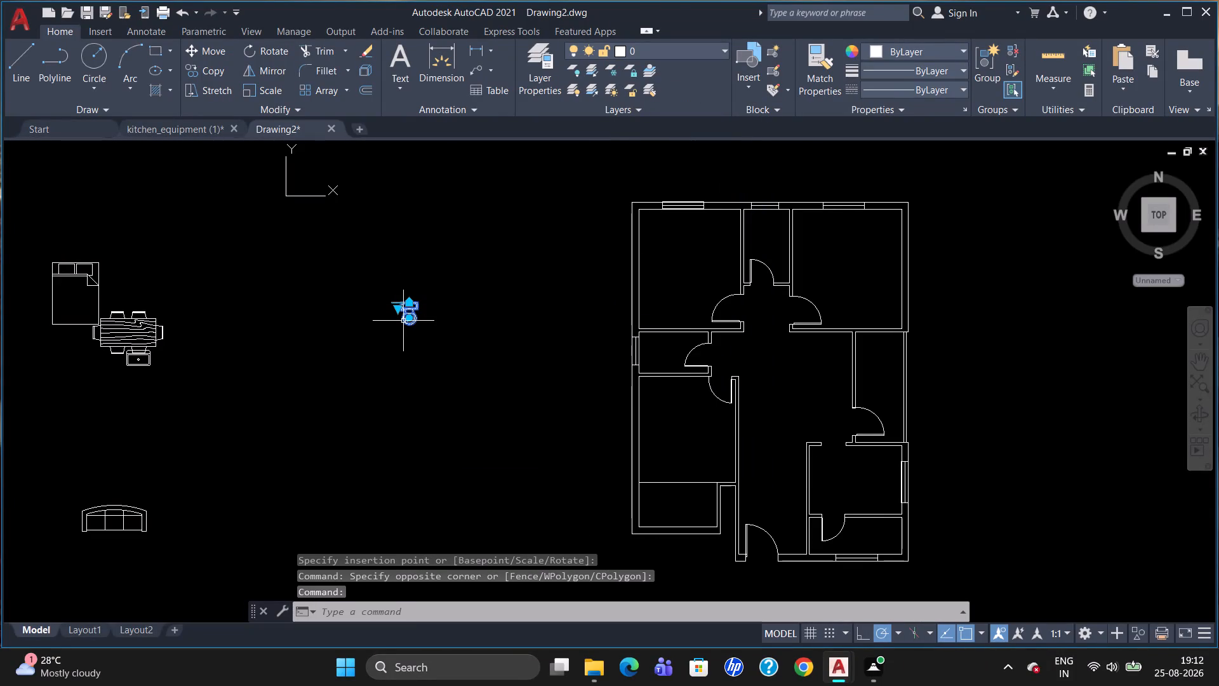
key(Escape)
Rotate the toilet 270 degrees about a point on its tank so the bowl faces left.
text(RO)
key(Return)
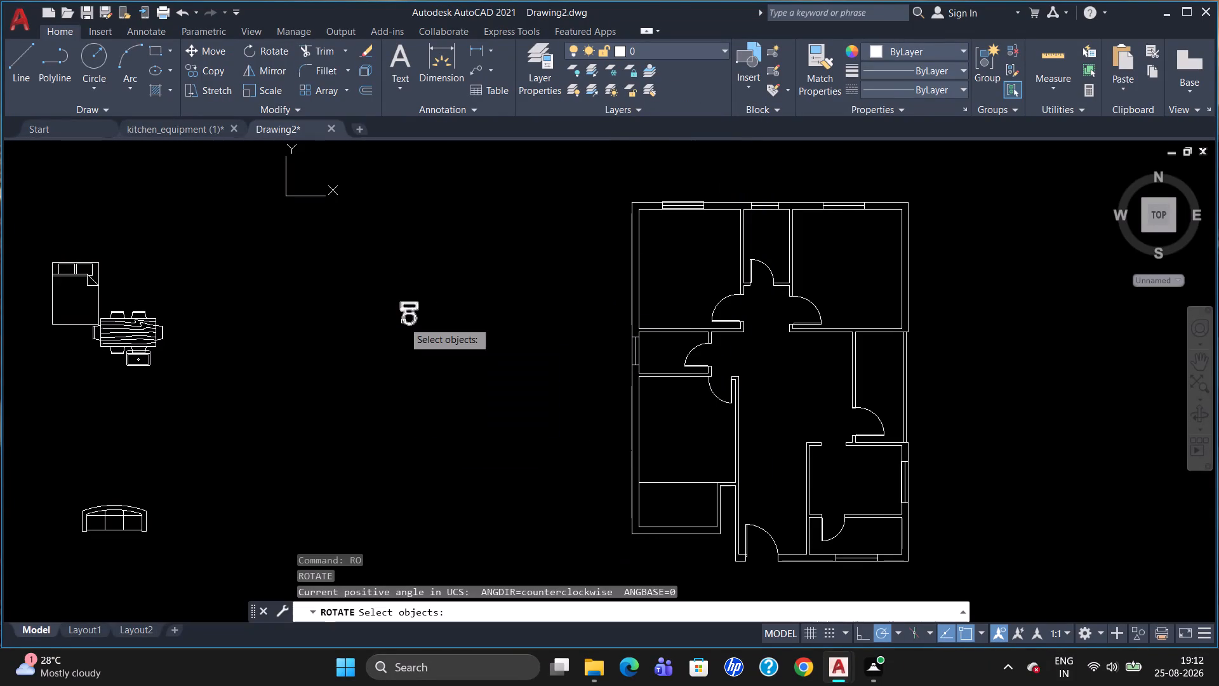
click(406, 309)
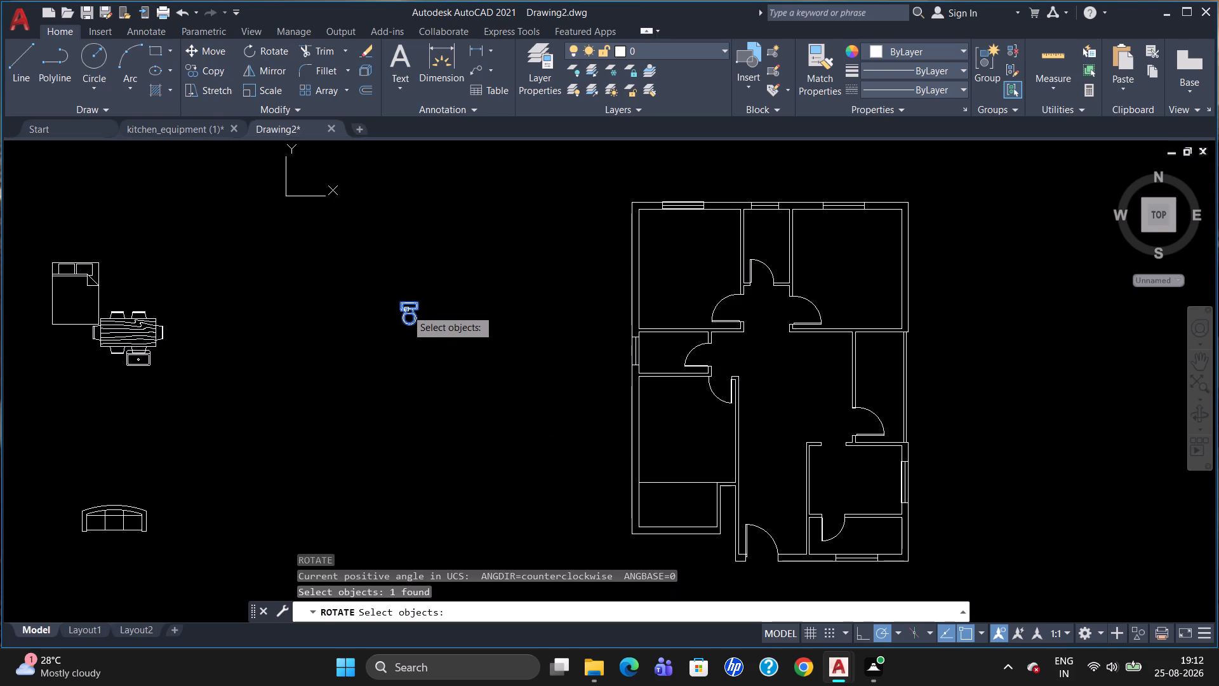
key(Return)
click(406, 310)
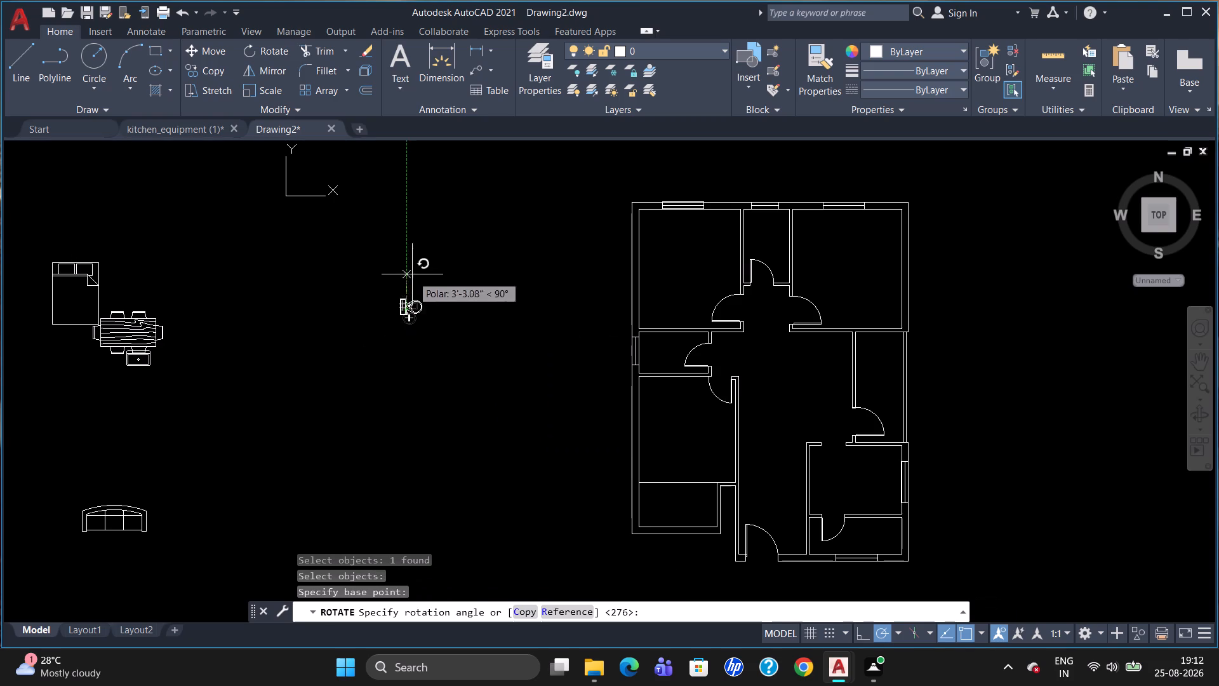
click(406, 414)
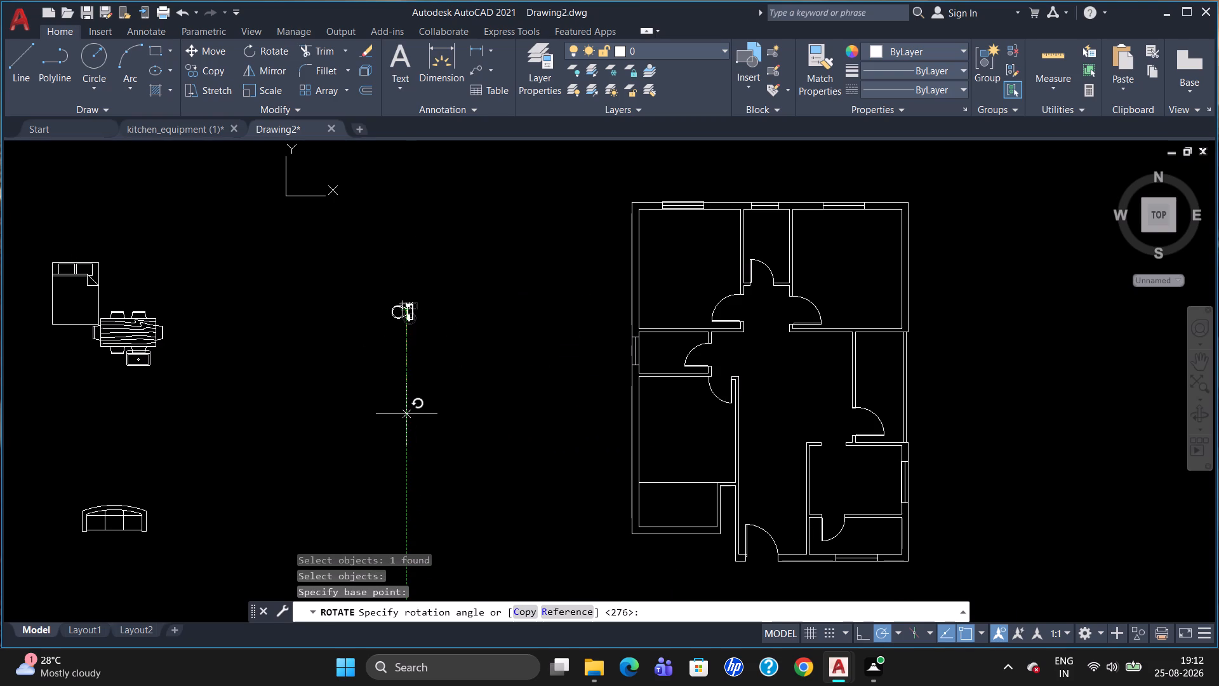
Copy the toilet into the small bathroom between the two upper bedrooms, with its tank against the right-hand wall.
click(406, 314)
text(CO)
key(Return)
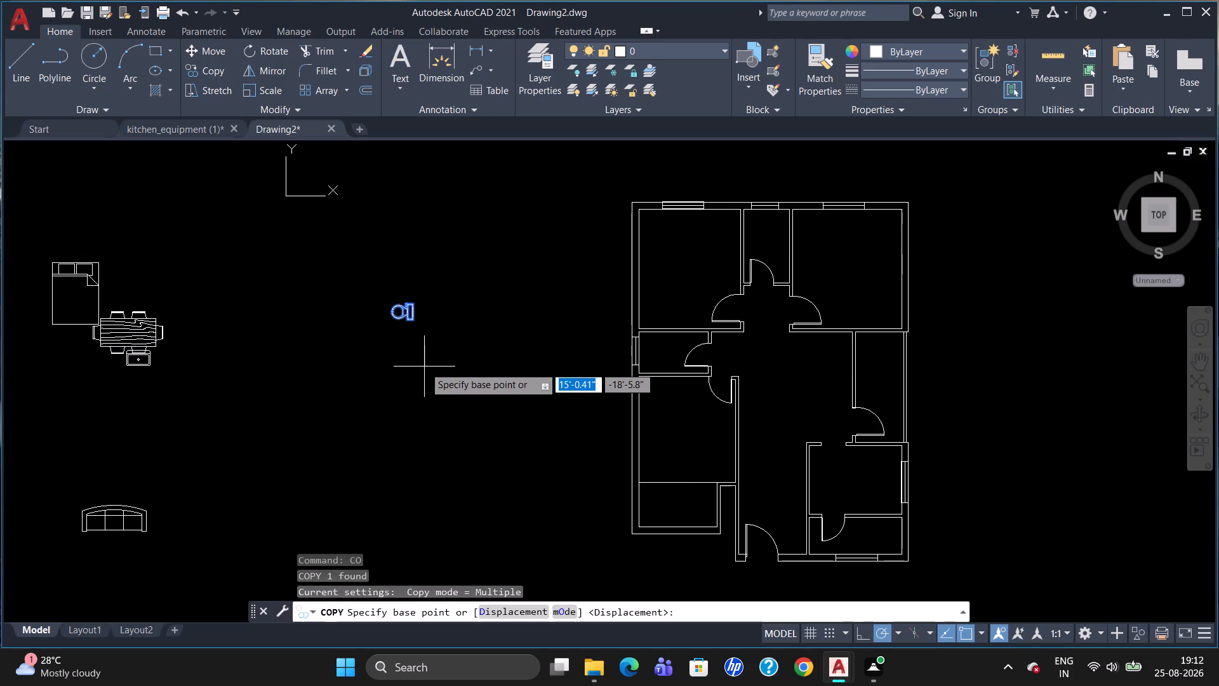
click(406, 313)
scroll(775, 237, up, 1)
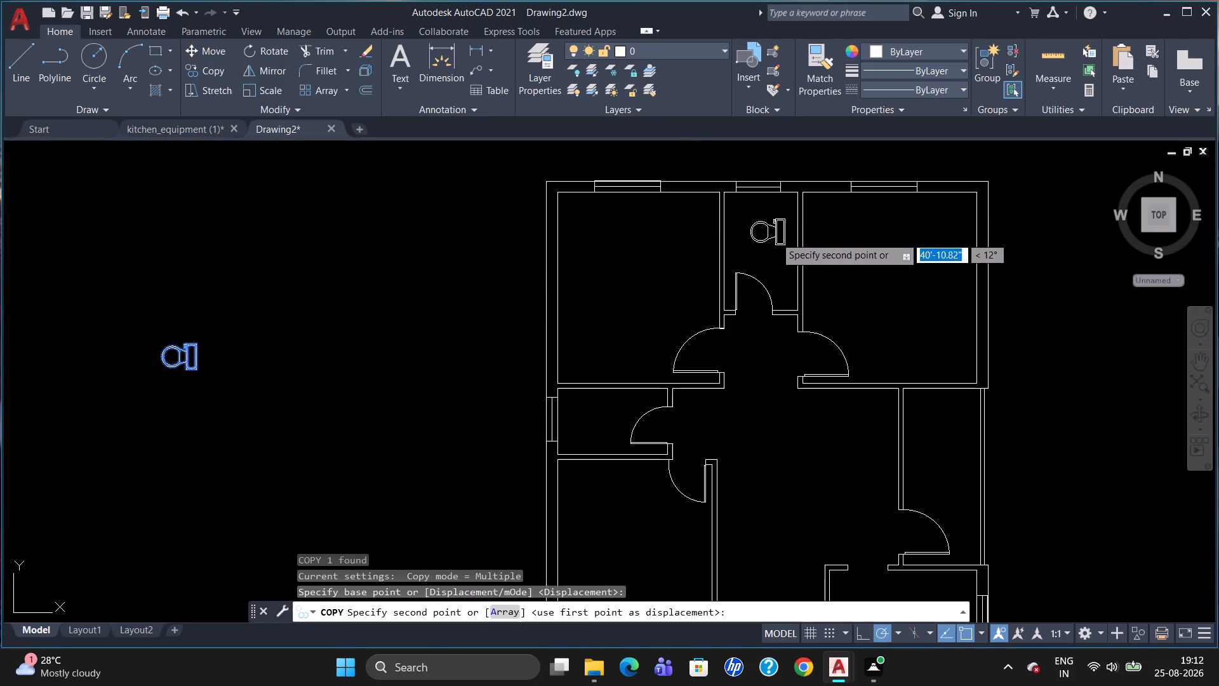
scroll(776, 239, up, 2)
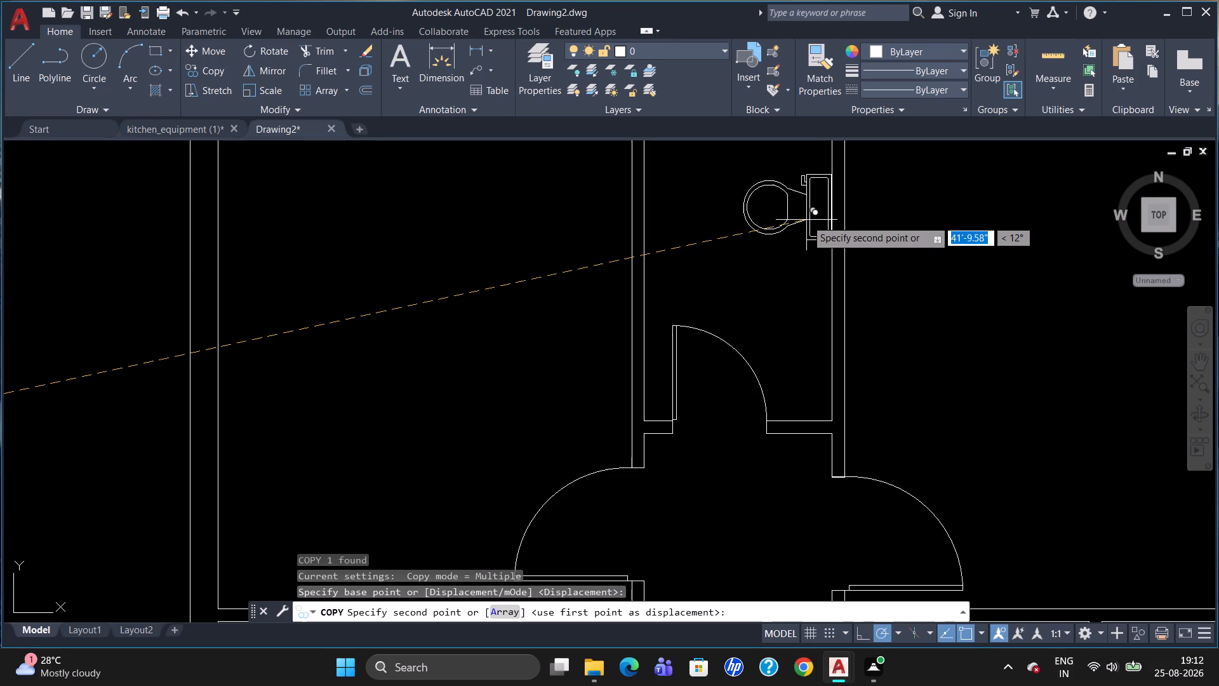
click(806, 220)
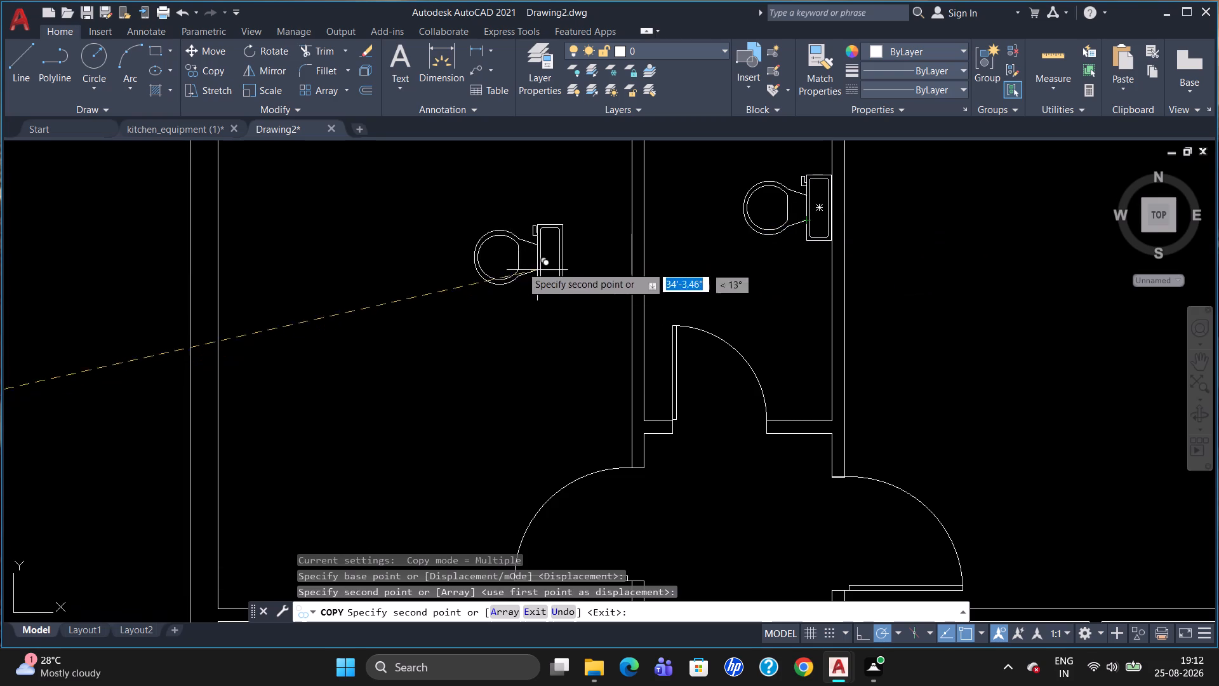
scroll(451, 247, down, 4)
key(Escape)
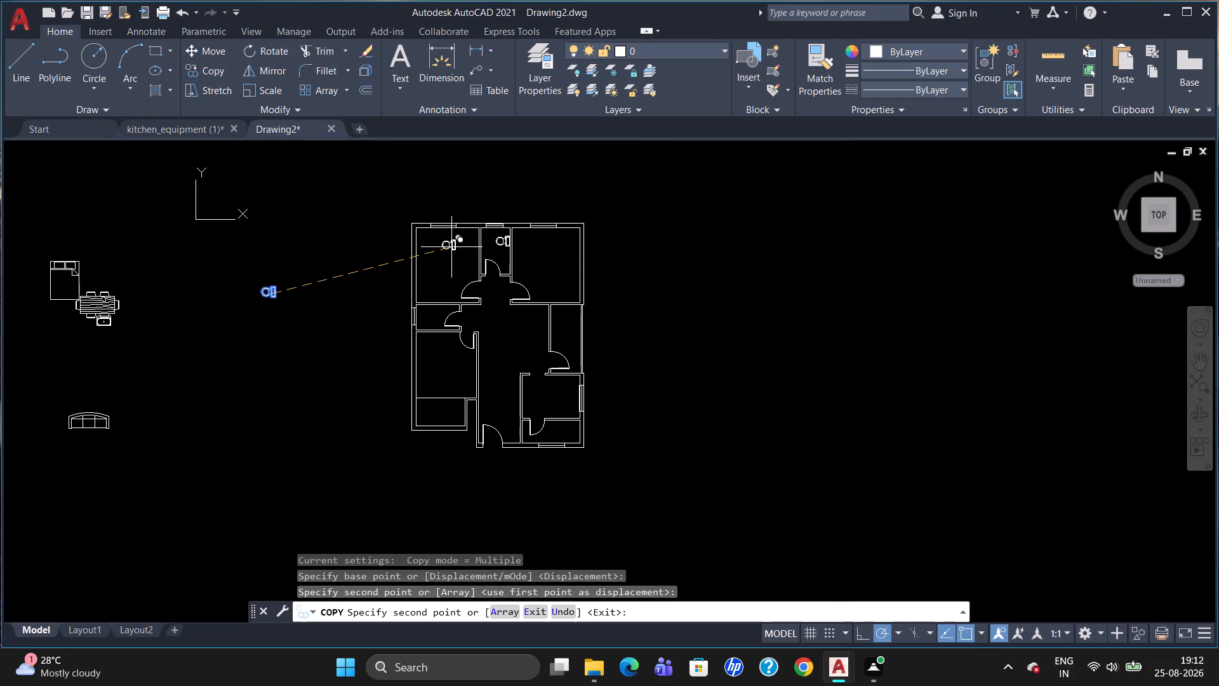
Rotate the original toilet outside the plan another 270 degrees so its bowl faces up.
click(272, 295)
text(RO)
key(Return)
click(277, 292)
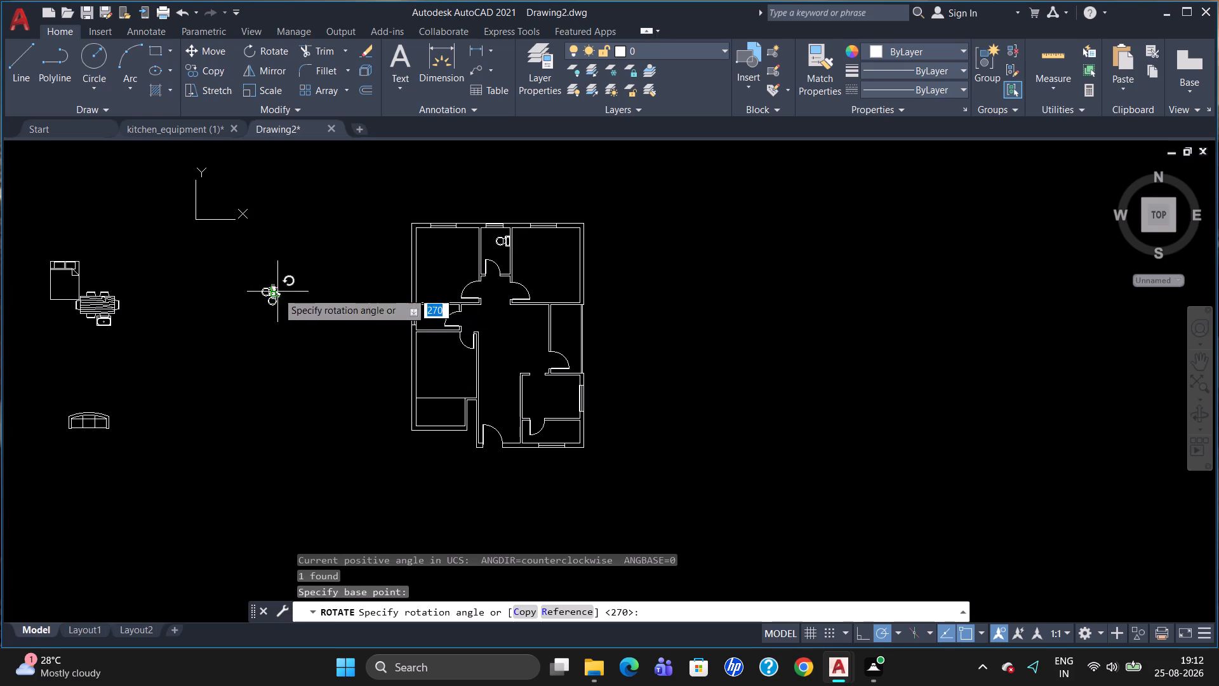
click(277, 353)
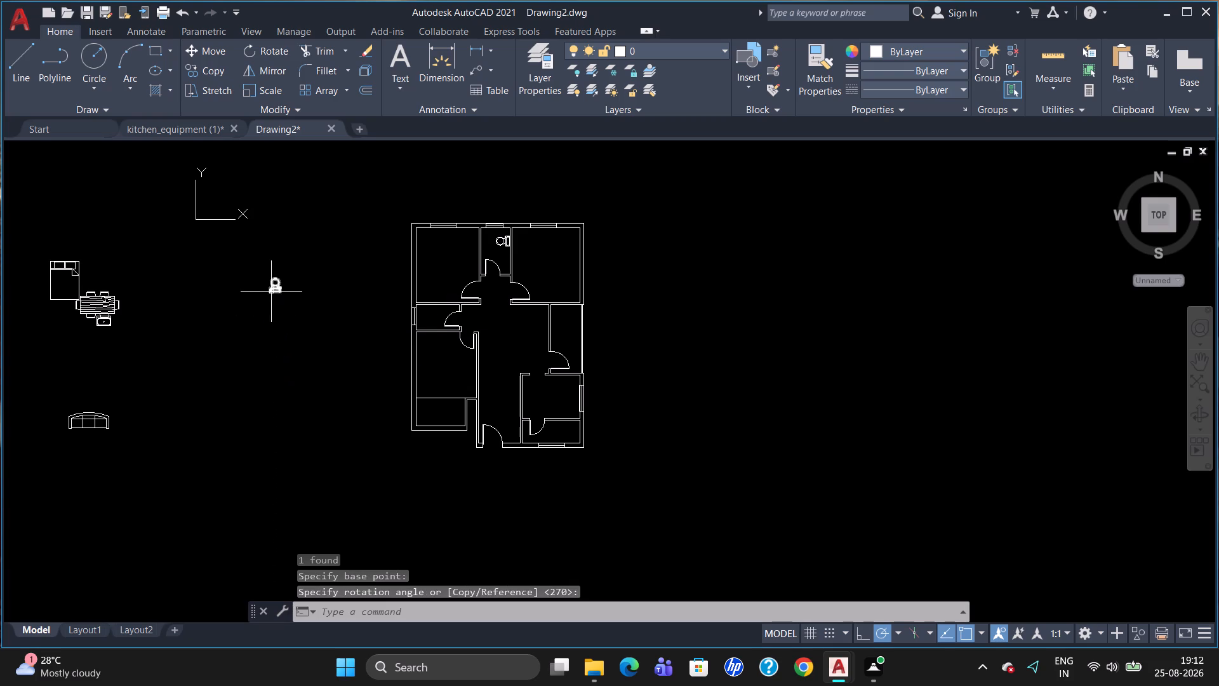
Move the upright toilet into the bathroom on the plan's left side, with its tank against the lower wall near the window.
click(272, 291)
key(m)
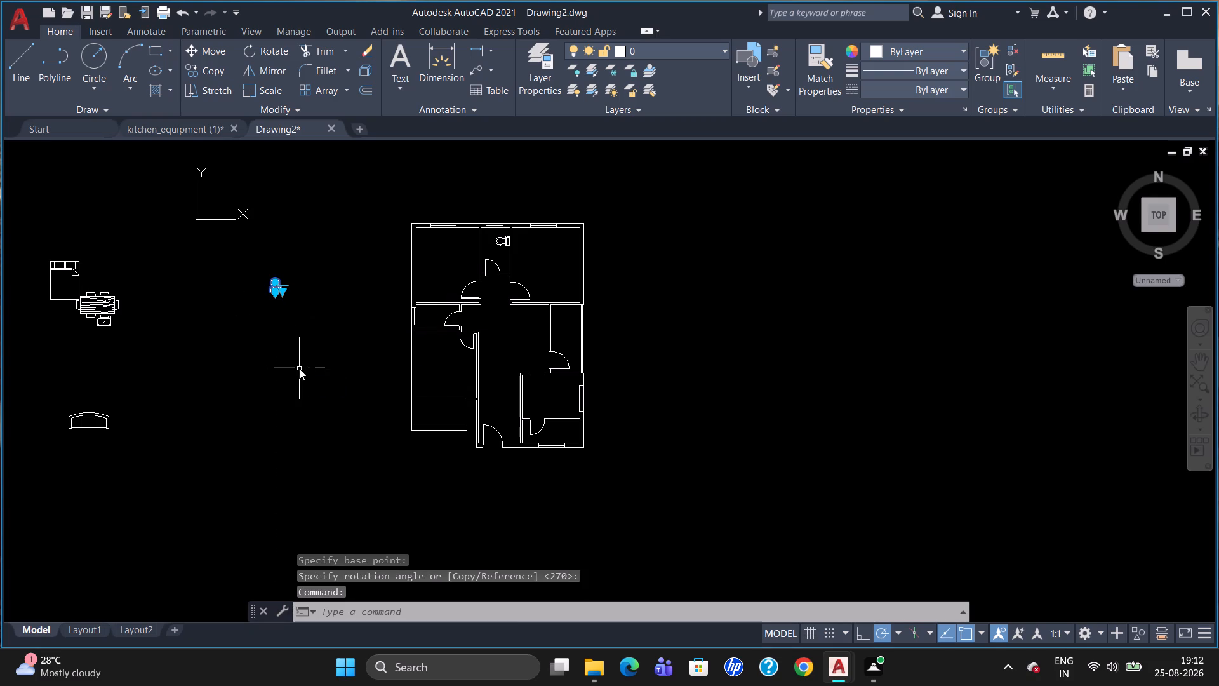
key(Return)
scroll(286, 272, up, 1)
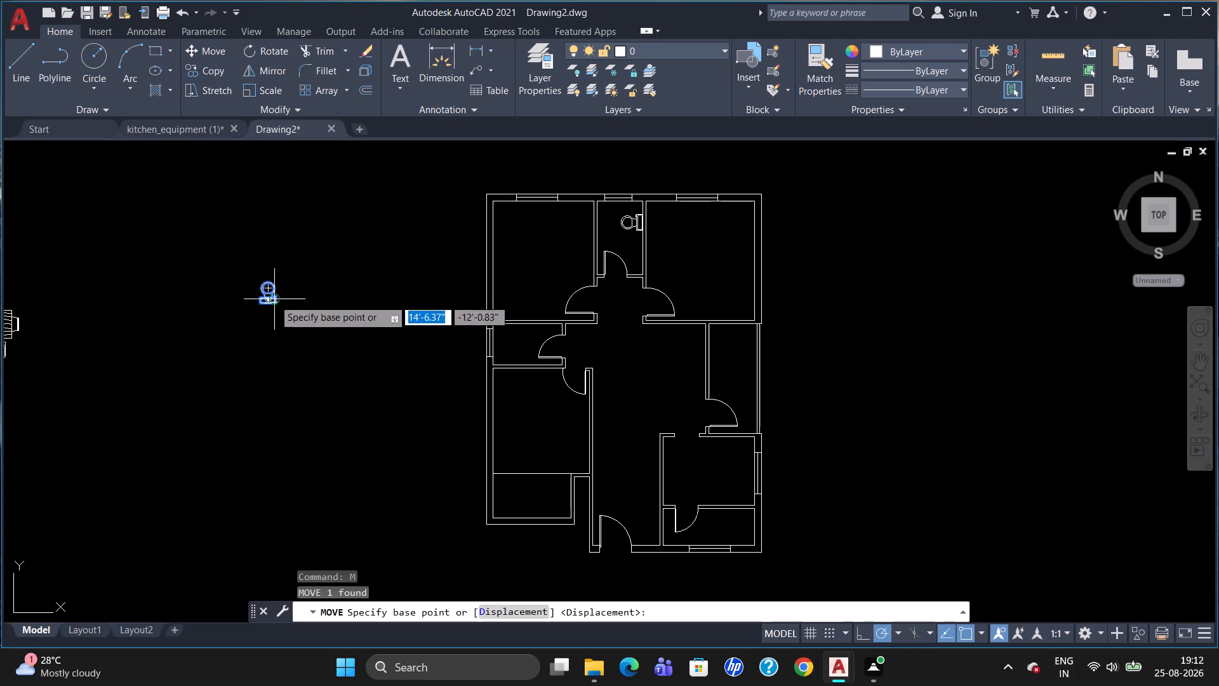
click(258, 304)
scroll(521, 351, up, 2)
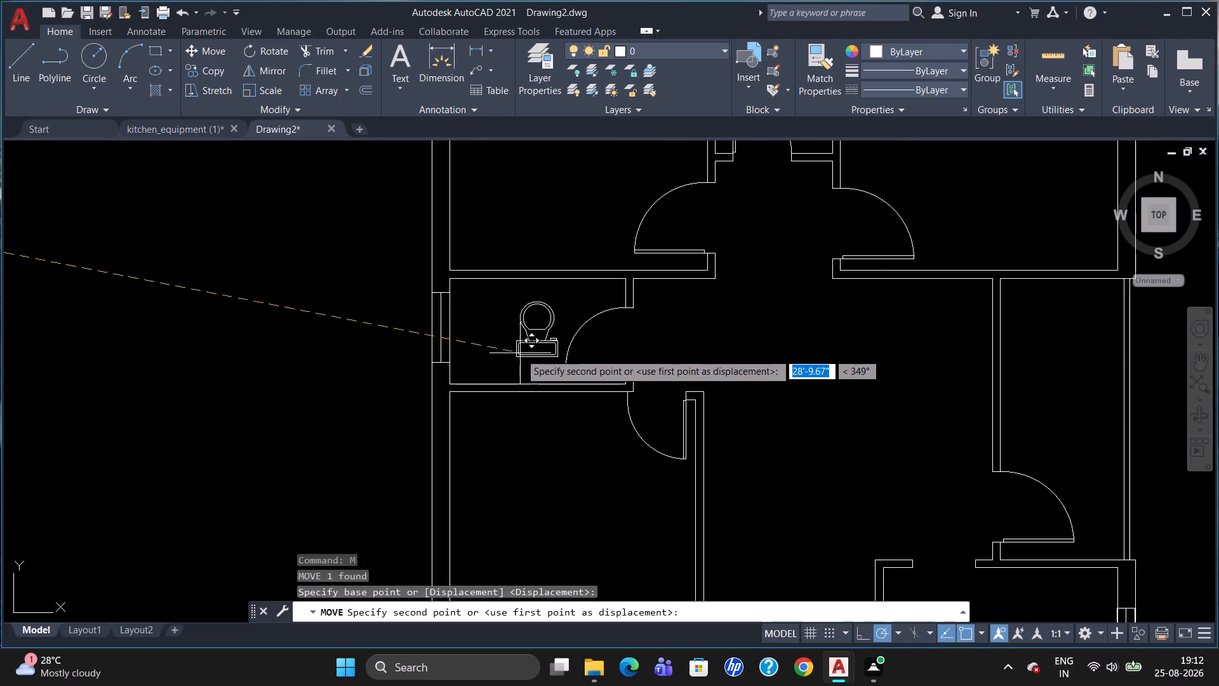
scroll(470, 380, up, 2)
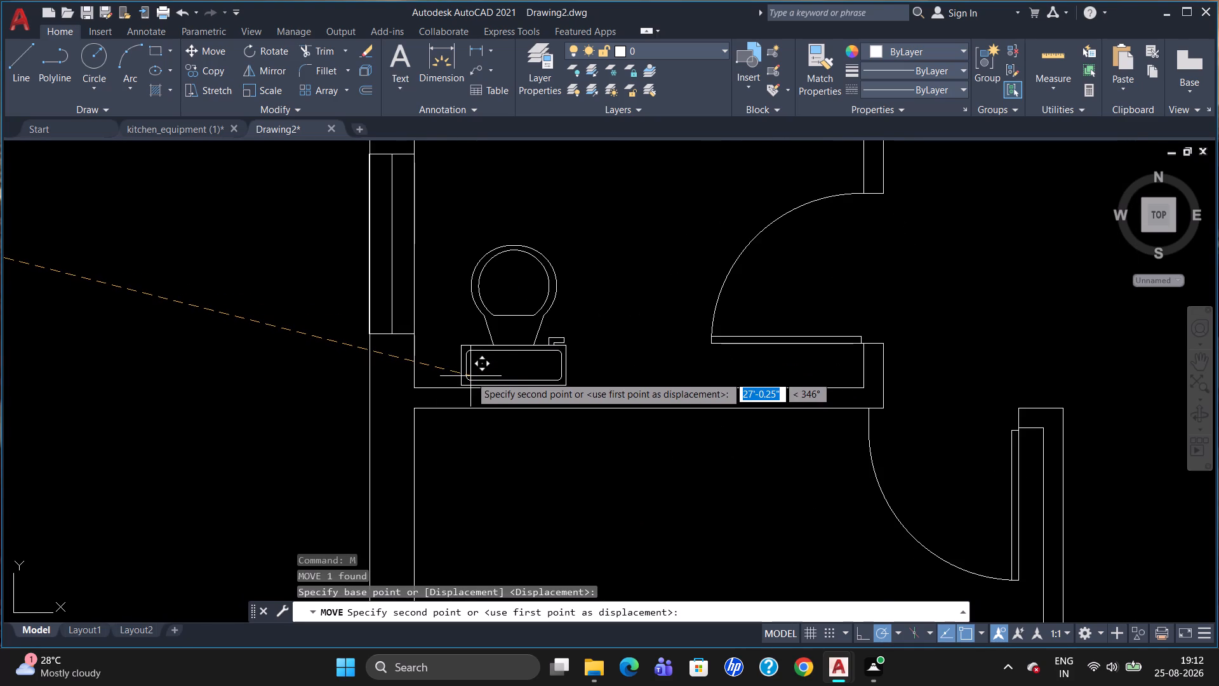
scroll(470, 378, up, 1)
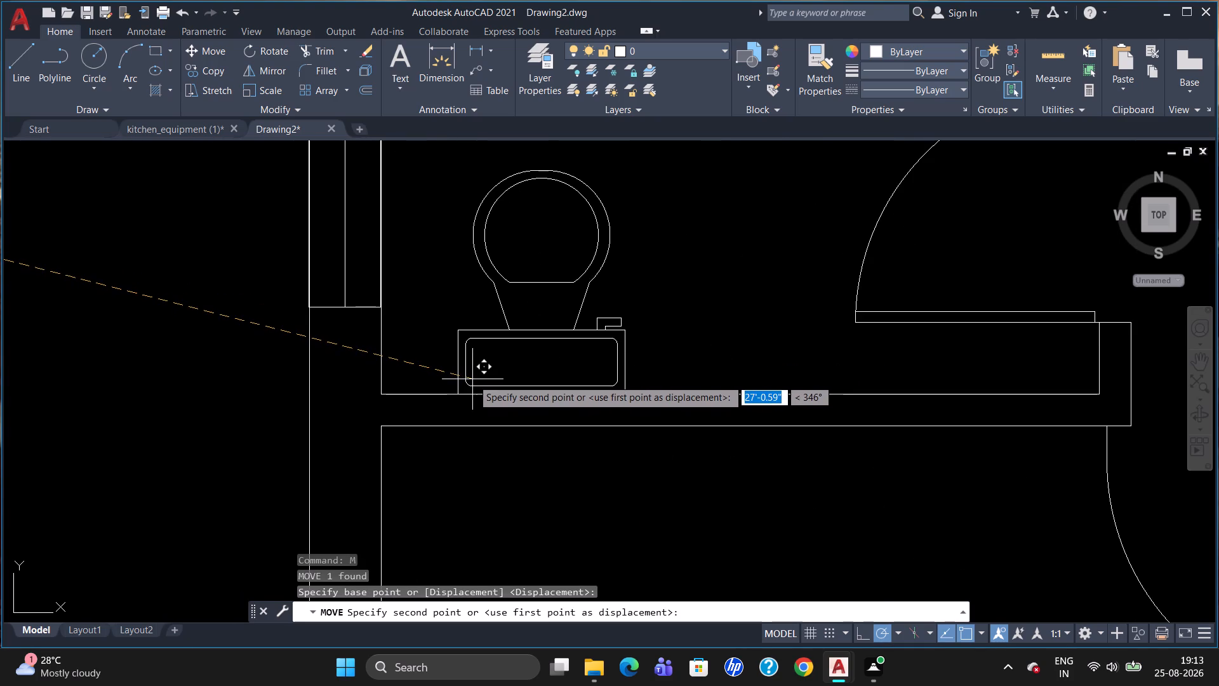
click(472, 379)
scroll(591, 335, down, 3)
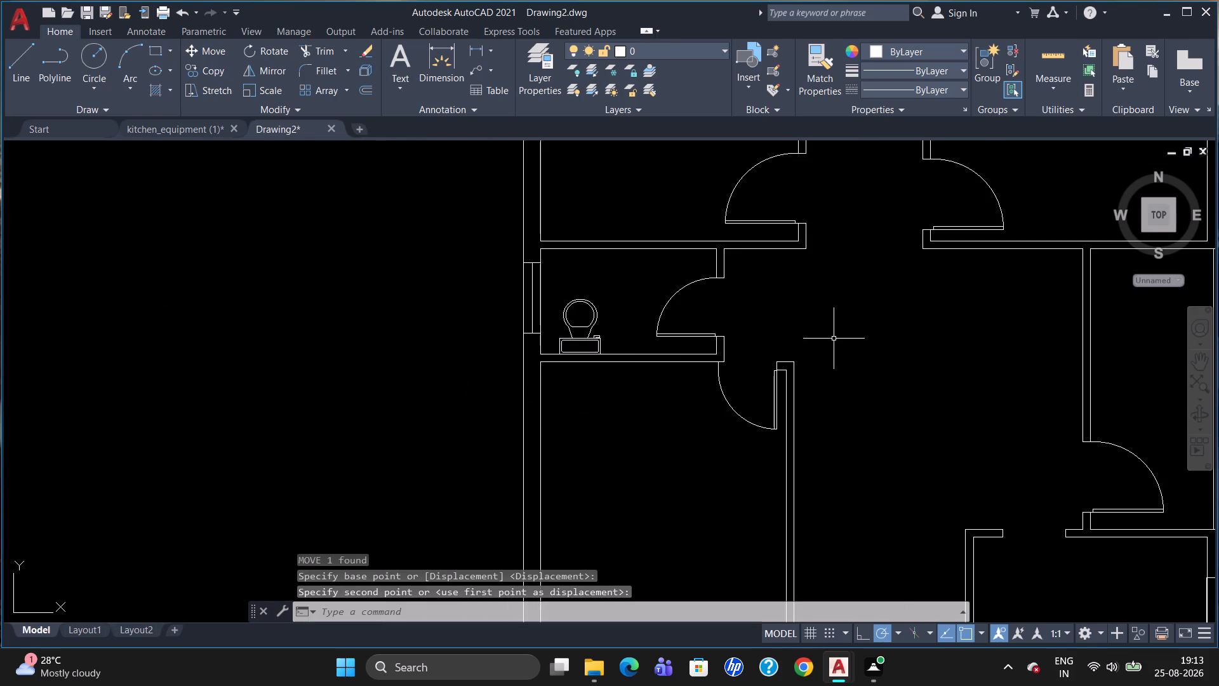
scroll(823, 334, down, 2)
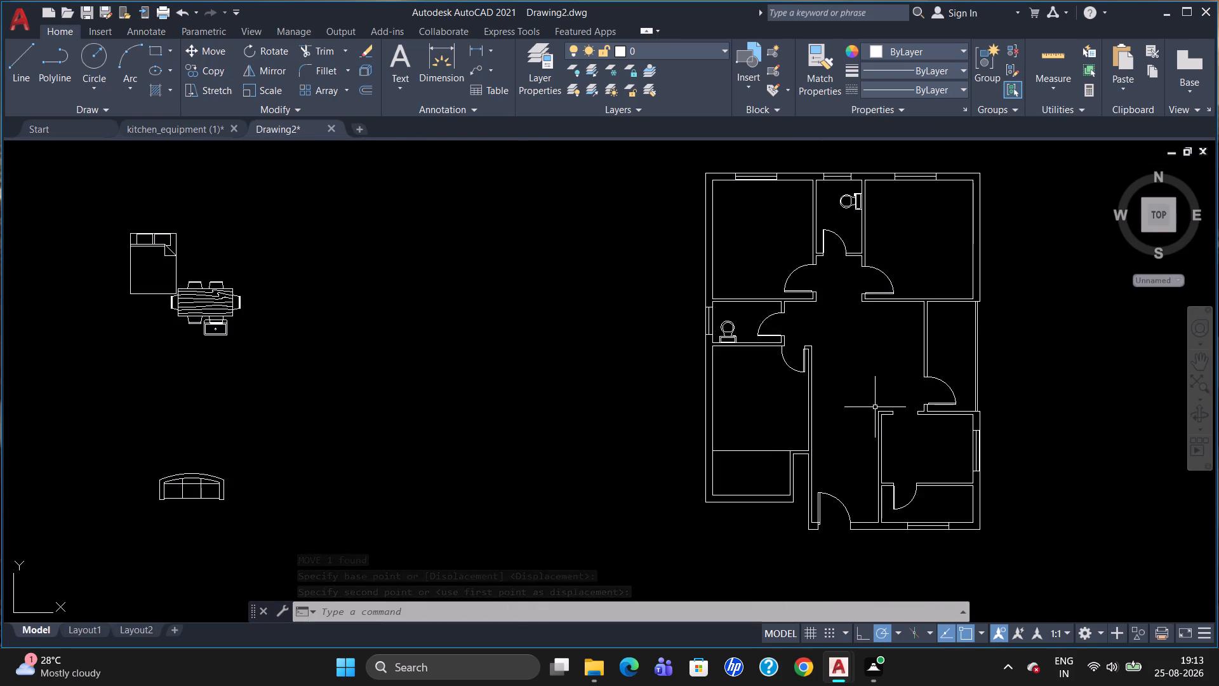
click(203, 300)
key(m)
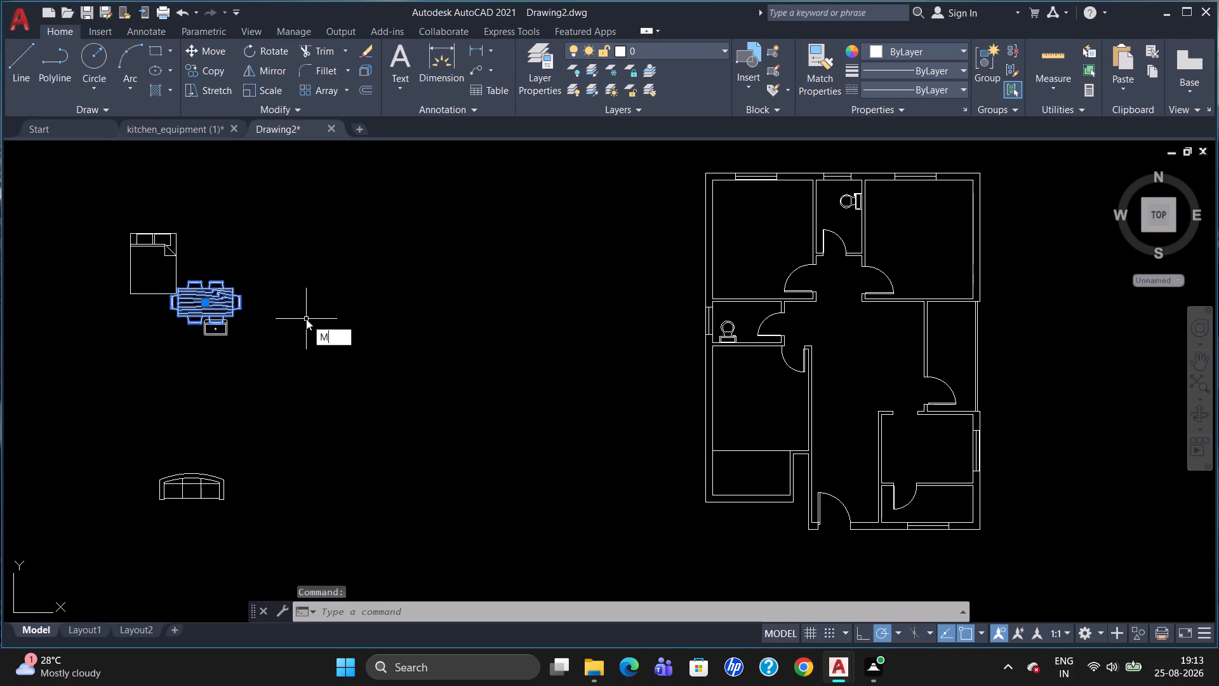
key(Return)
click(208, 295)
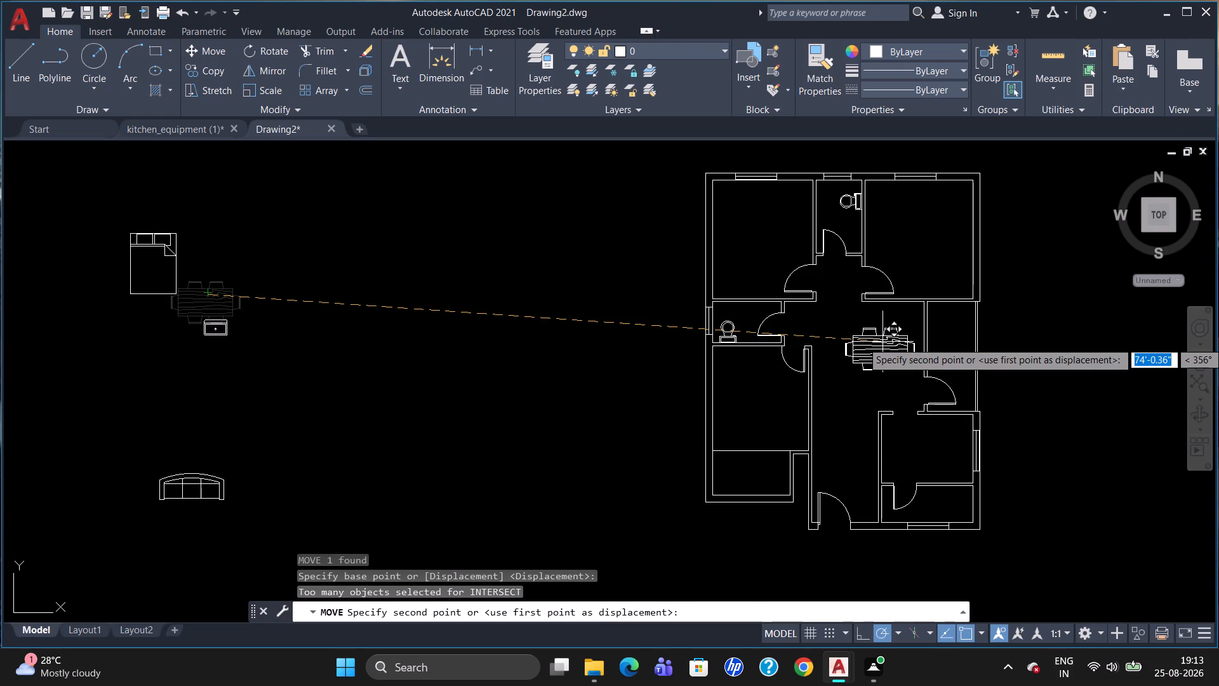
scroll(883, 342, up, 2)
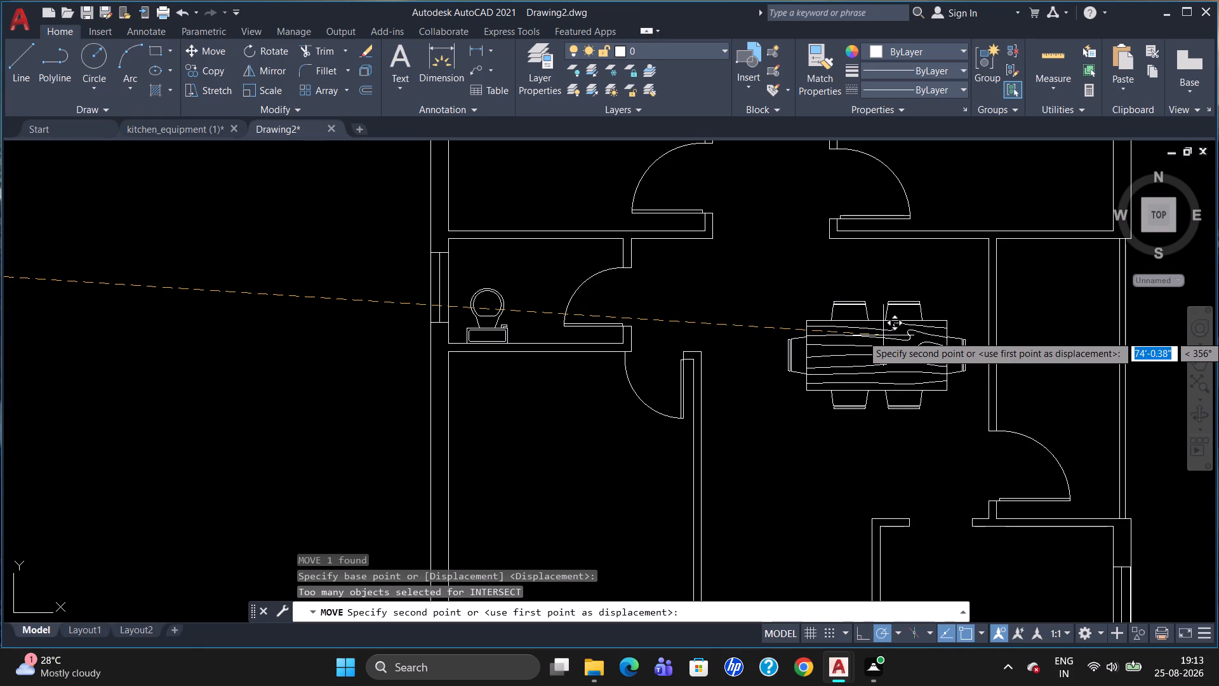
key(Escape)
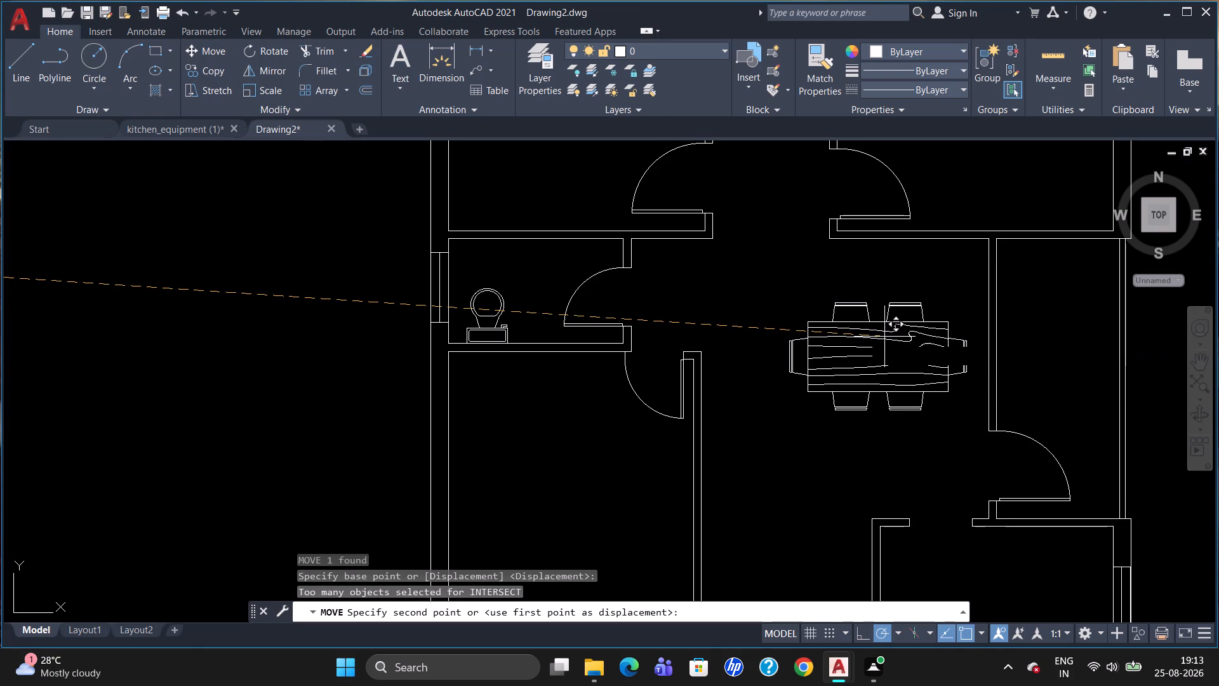
Move the six-chair dining table into the central hall, just left of the narrow room on the plan's right side.
scroll(885, 346, down, 1)
scroll(679, 367, down, 3)
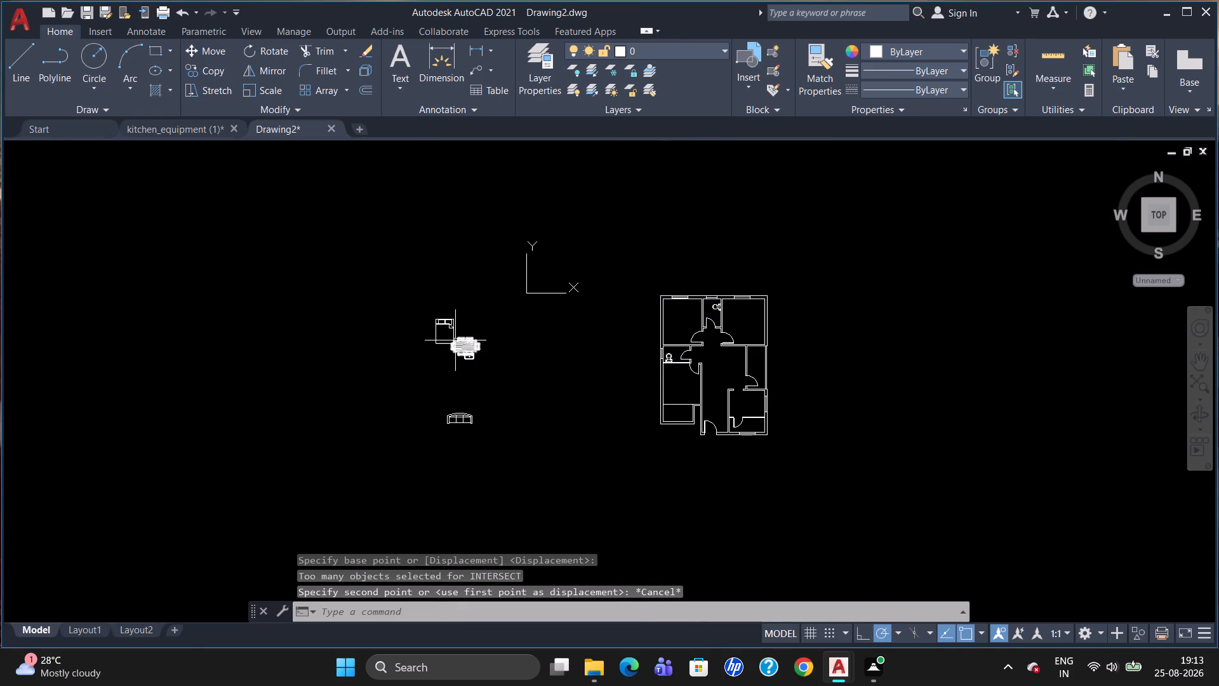
click(461, 345)
key(m)
key(Return)
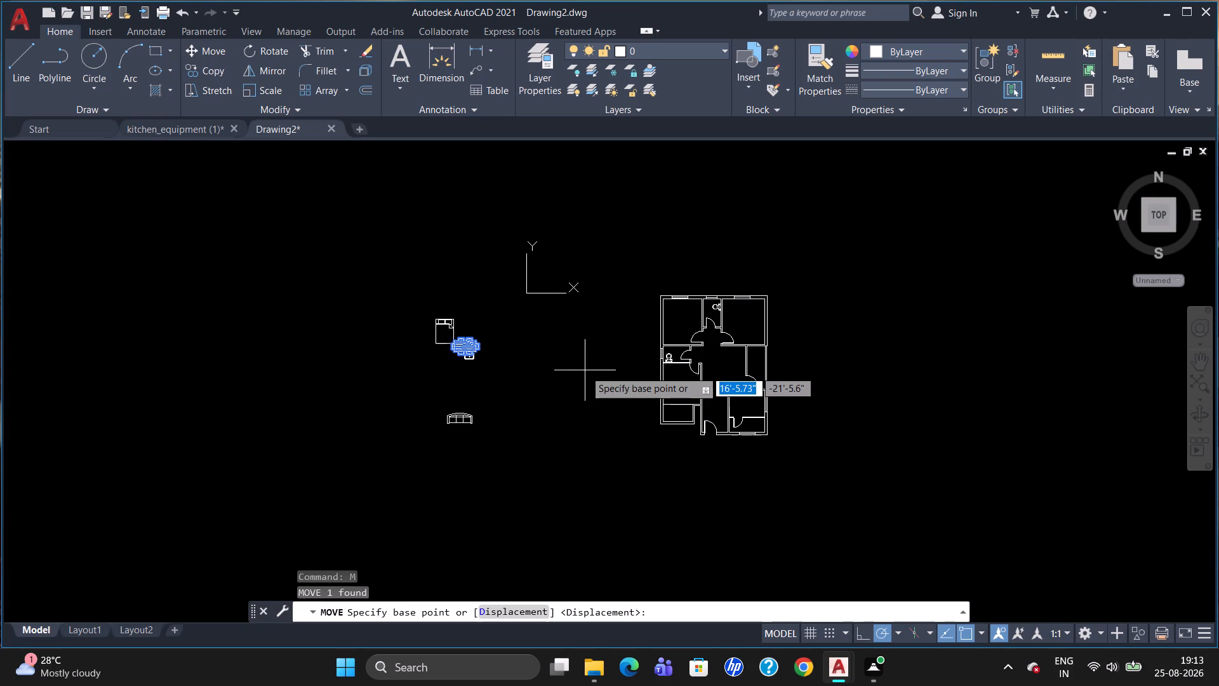
click(474, 339)
scroll(775, 361, up, 2)
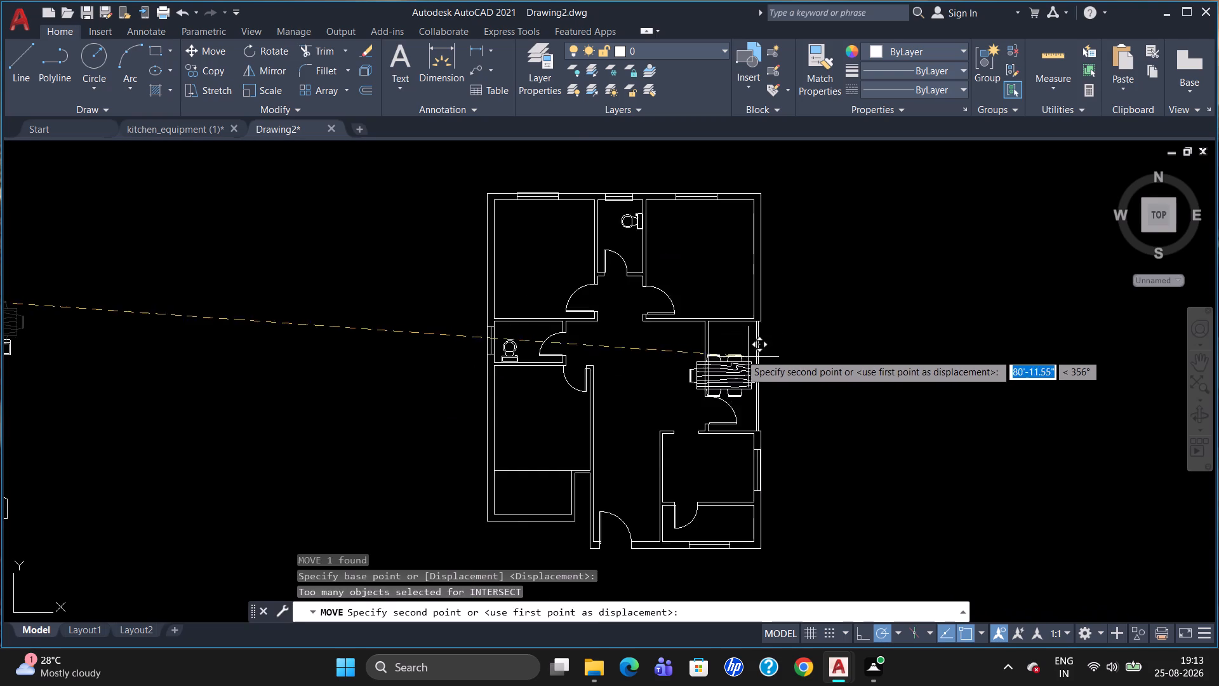
scroll(738, 354, up, 1)
scroll(652, 330, up, 1)
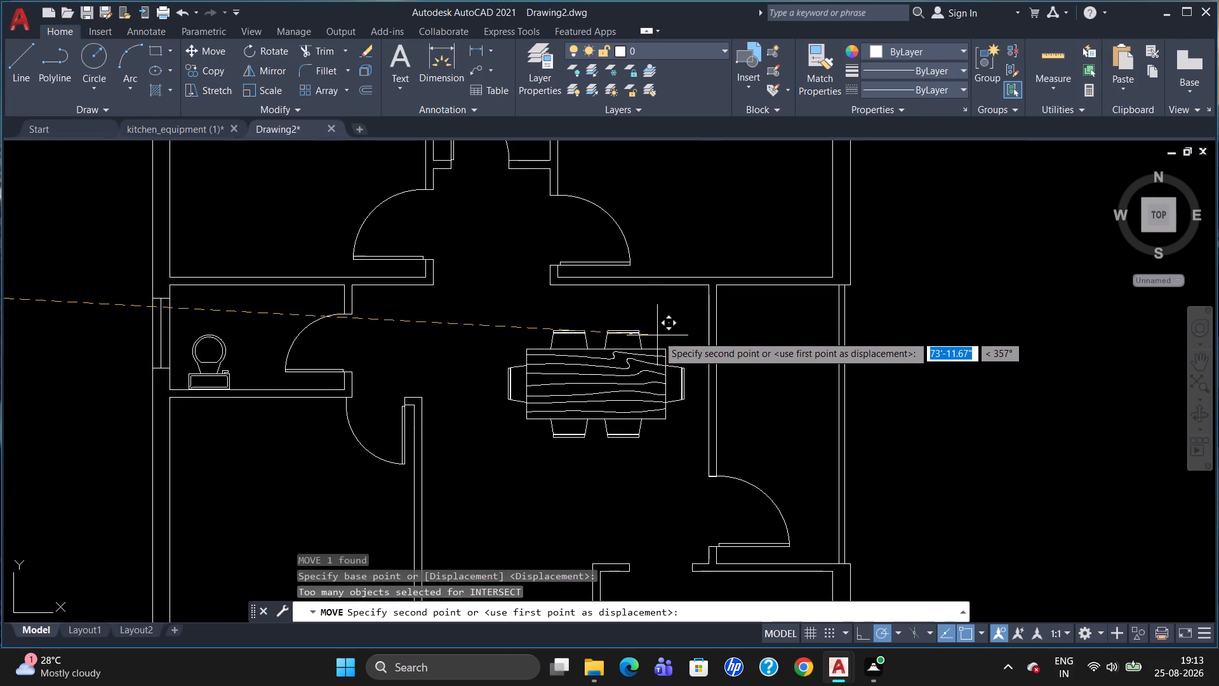
click(659, 336)
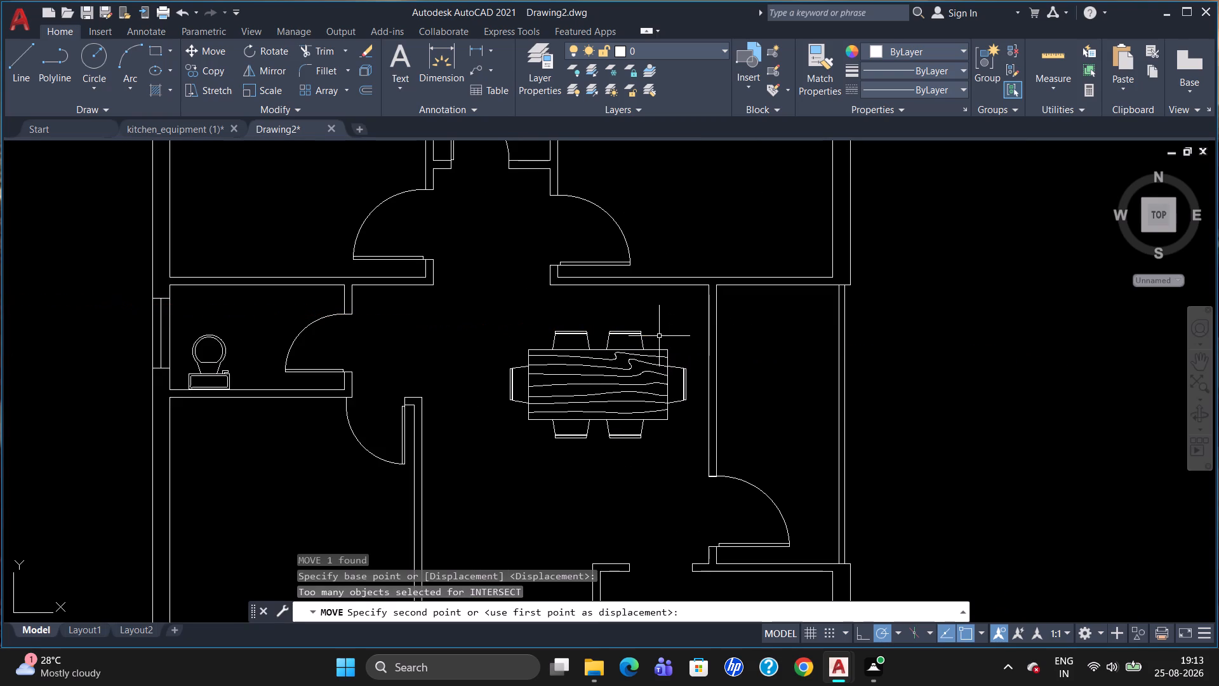
Rotate the three-seat sofa outside the plan 90 degrees so its curved back faces left.
scroll(606, 360, down, 2)
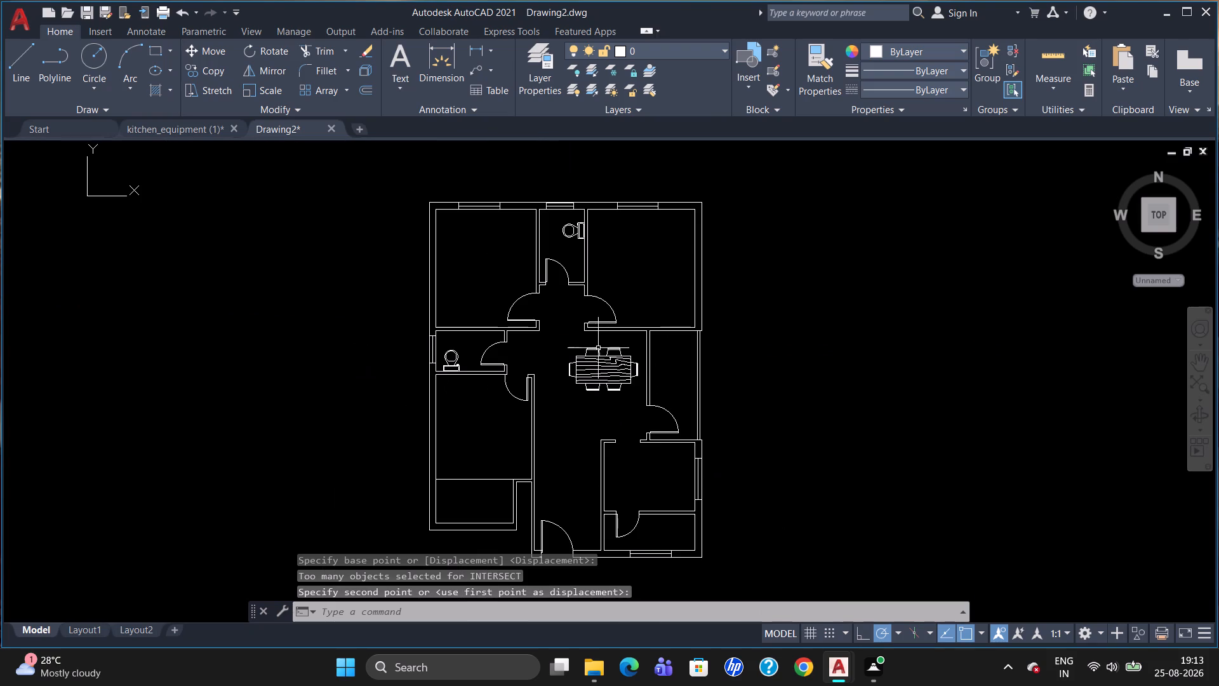
scroll(604, 332, down, 3)
scroll(433, 376, up, 2)
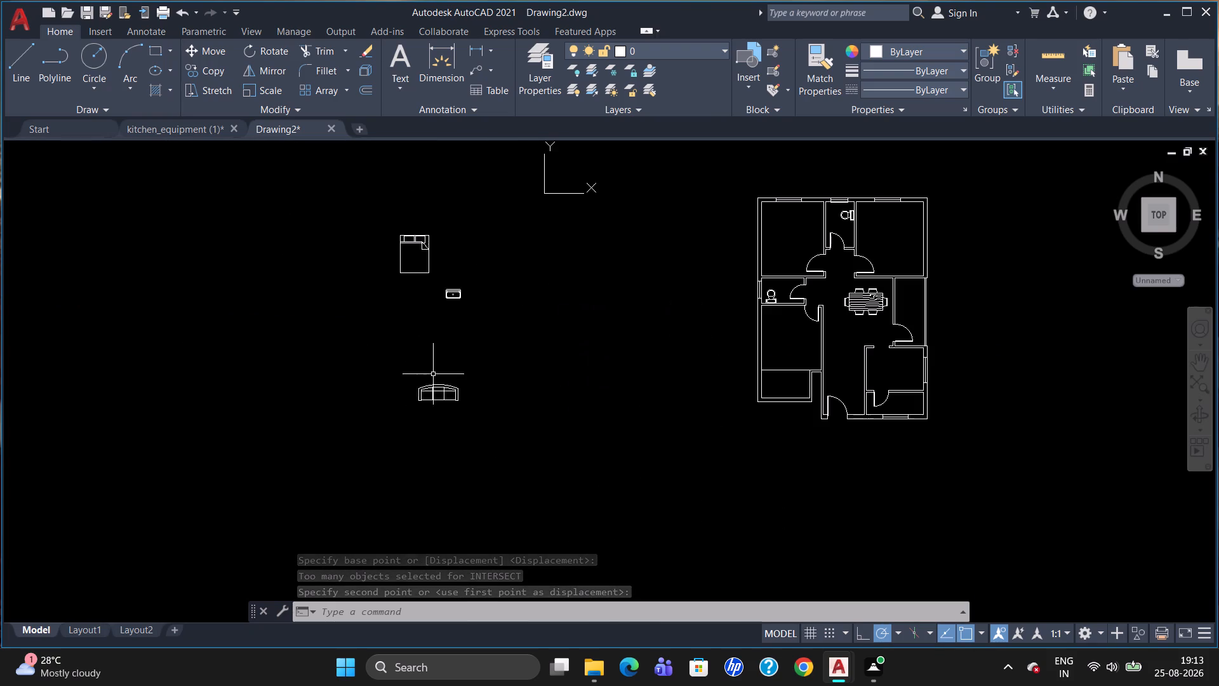
click(437, 394)
click(447, 389)
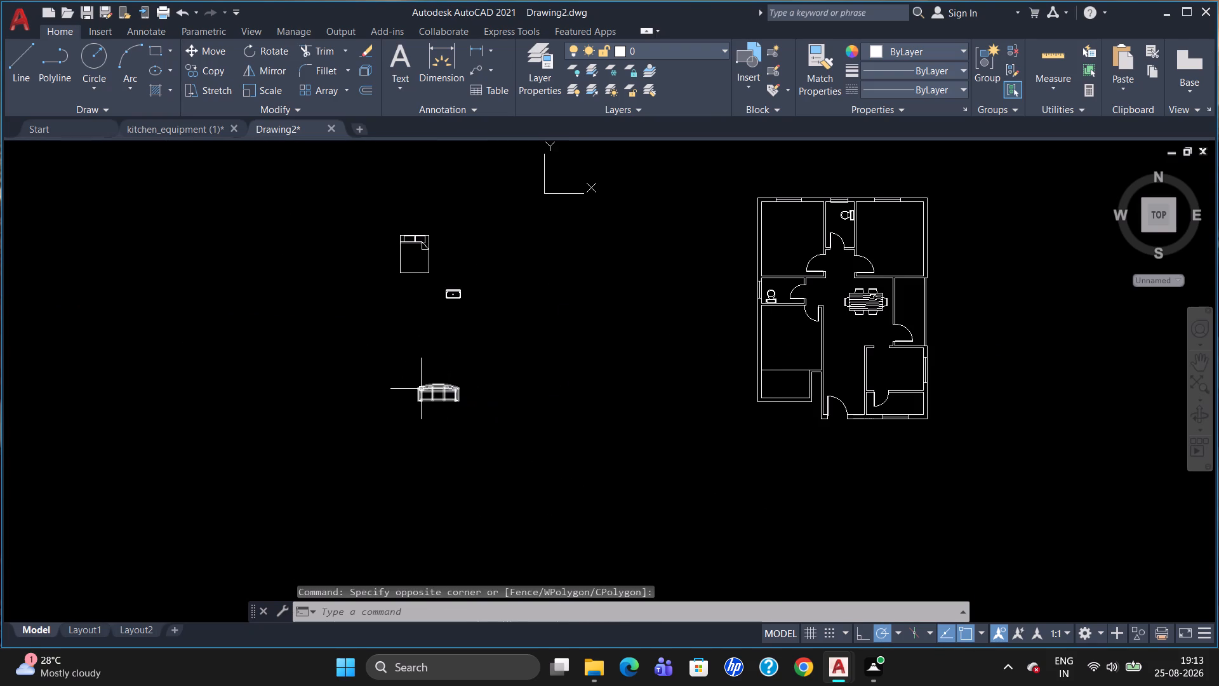
click(421, 387)
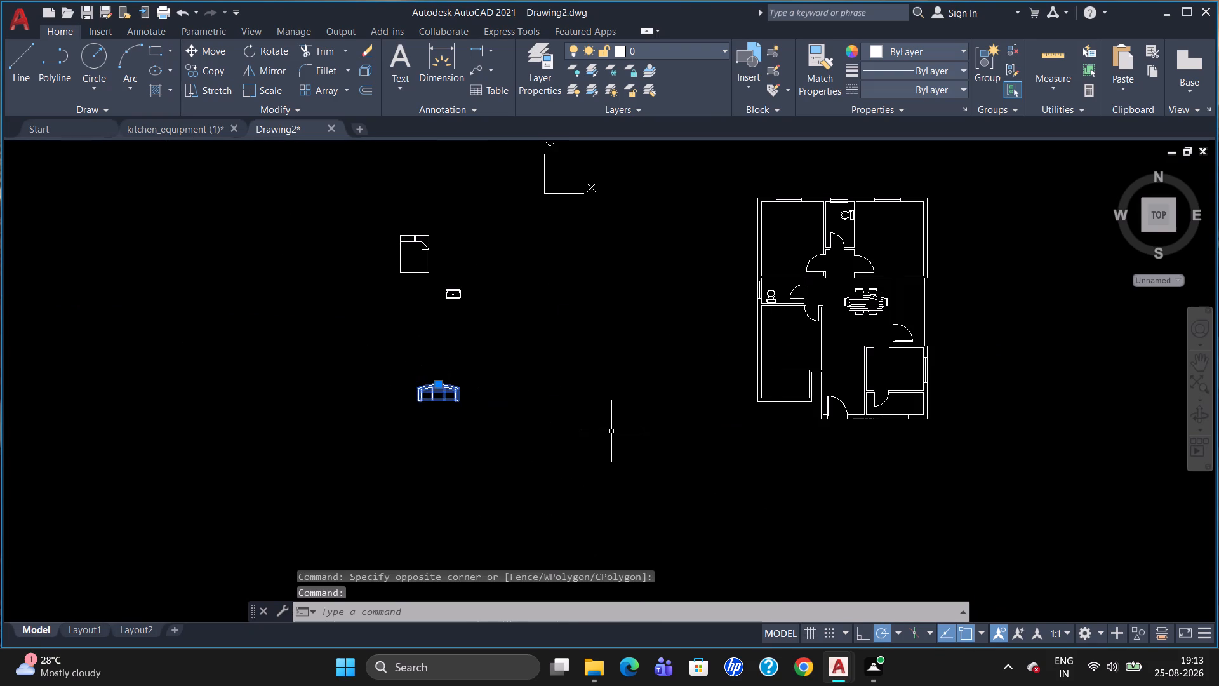
text(RO)
key(Return)
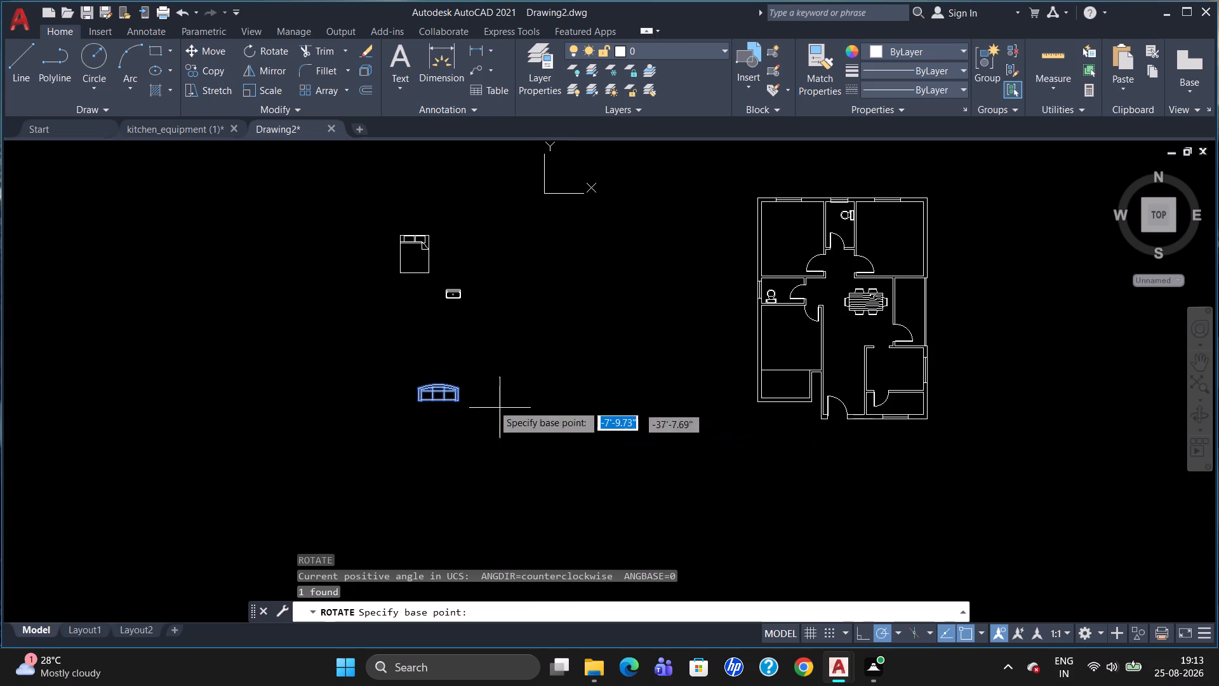
click(444, 393)
click(447, 356)
Move the rotated sofa into the central hall below the dining table, with its back near the hall's left wall.
click(441, 404)
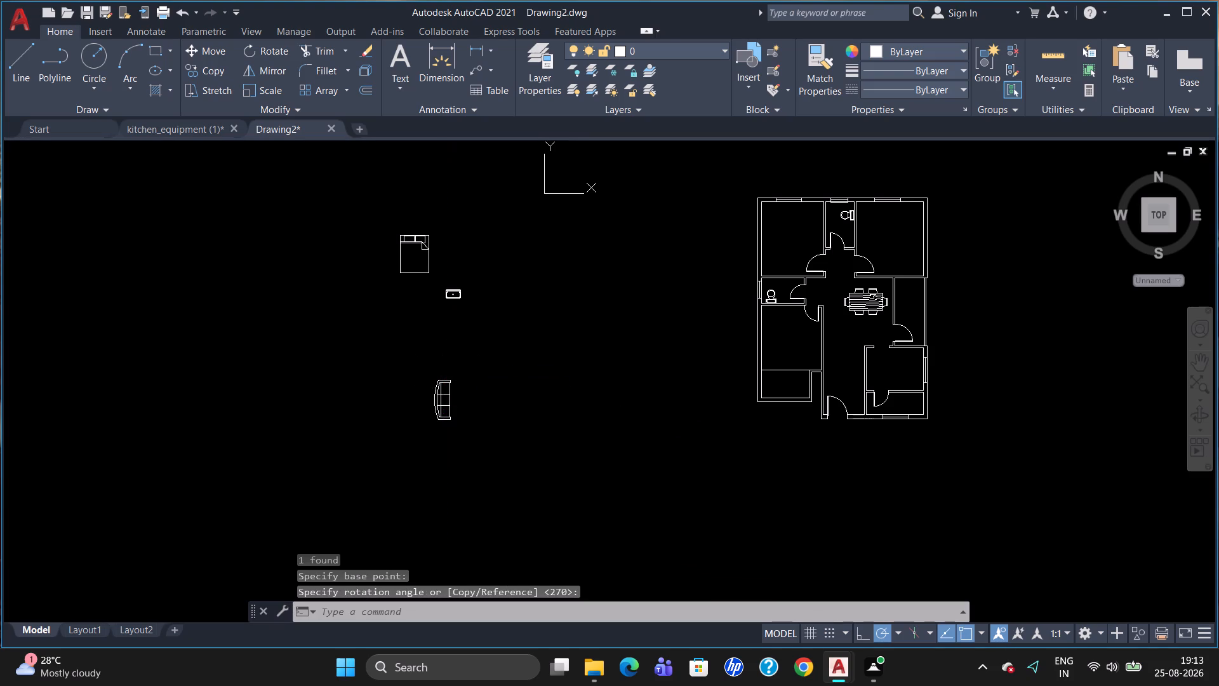
key(m)
key(Return)
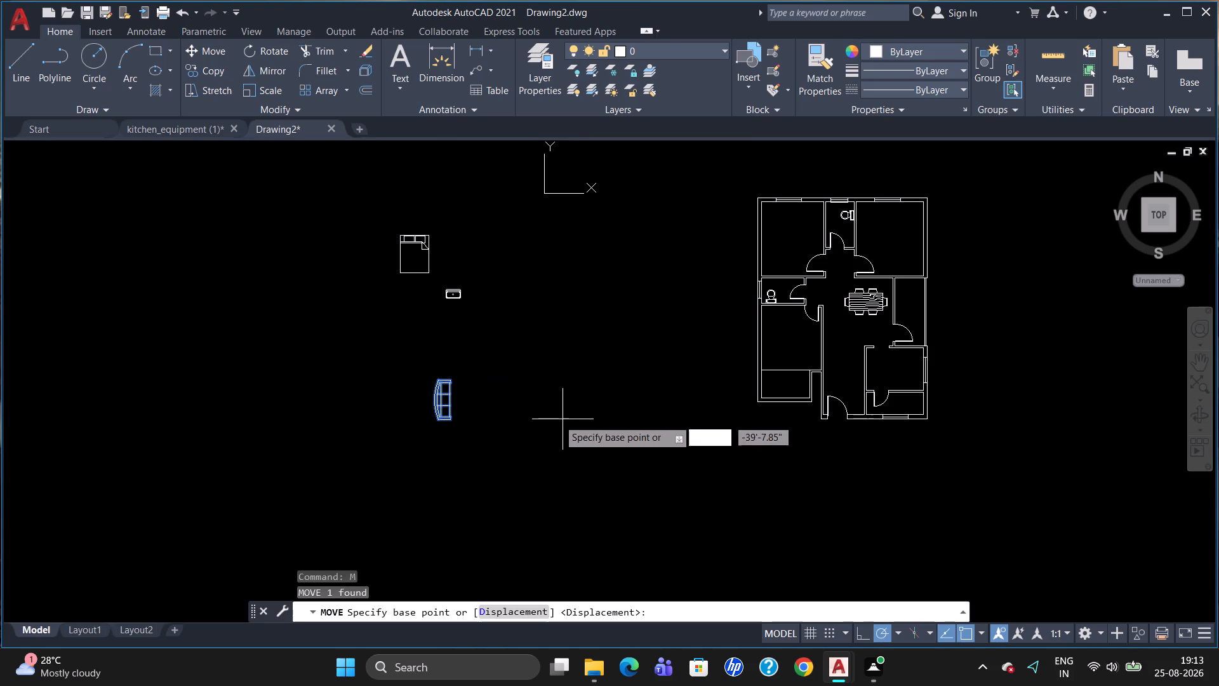
click(443, 400)
scroll(804, 367, up, 2)
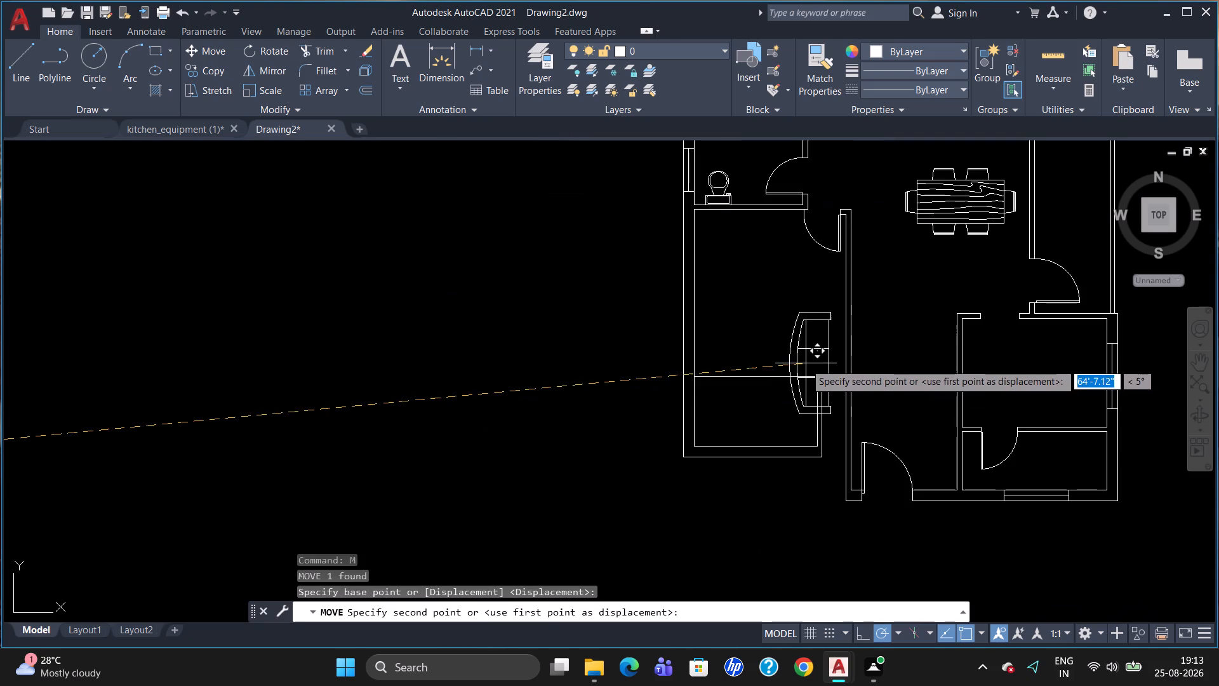
click(874, 307)
Rotate the washbasin outside the plan 270 degrees so its back faces right.
scroll(879, 337, down, 2)
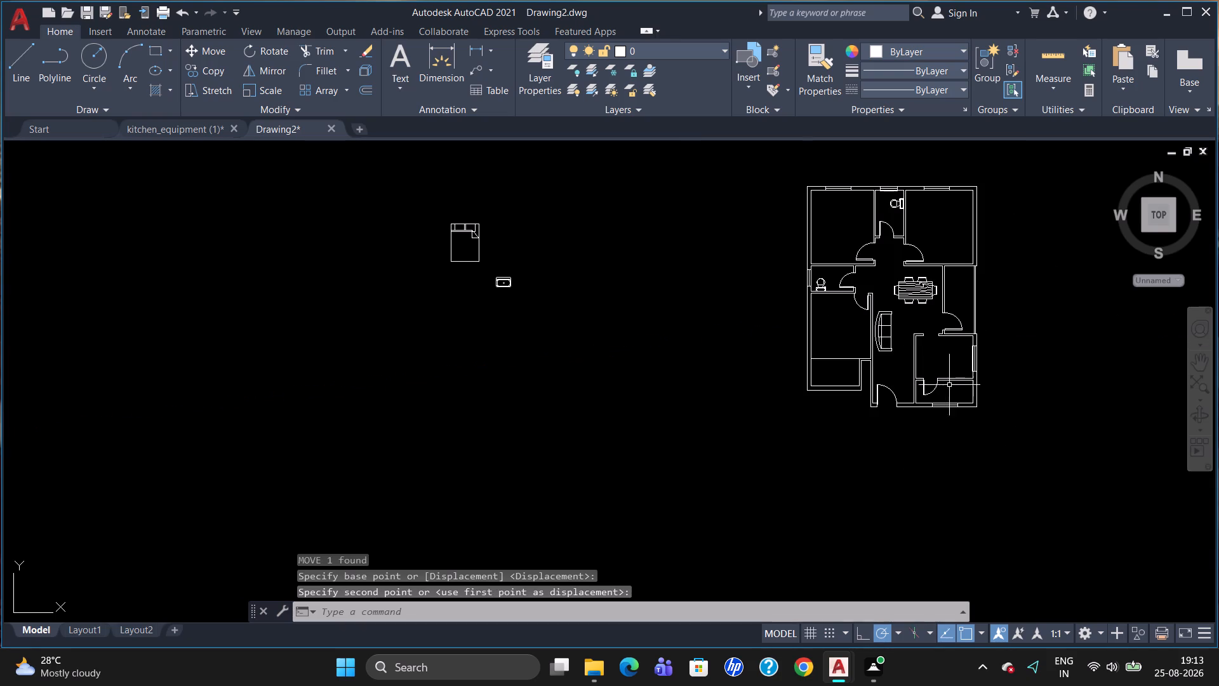
scroll(980, 319, up, 2)
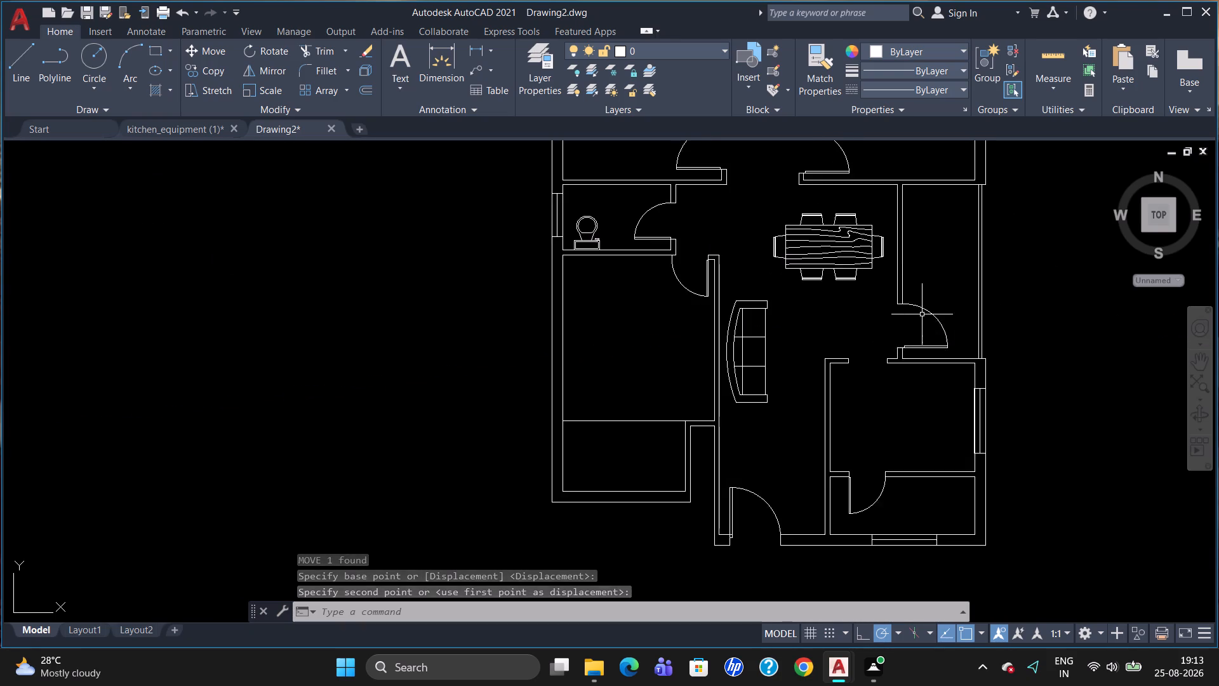
scroll(922, 314, down, 2)
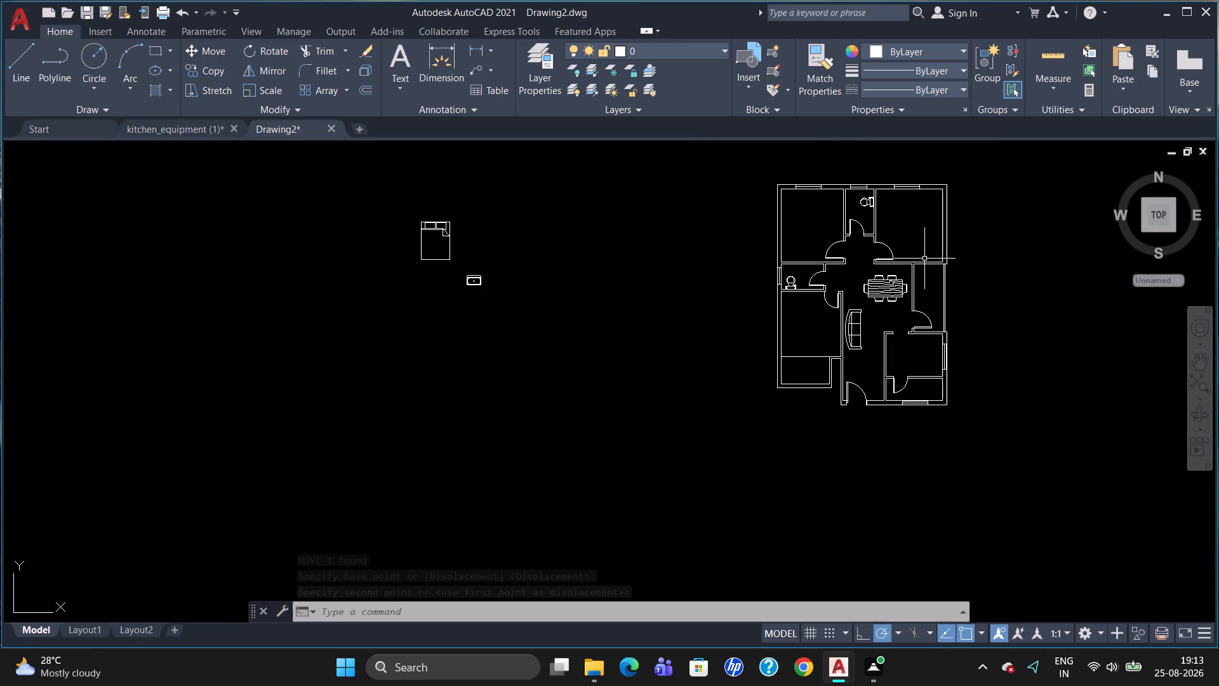
scroll(863, 196, up, 2)
scroll(527, 298, down, 2)
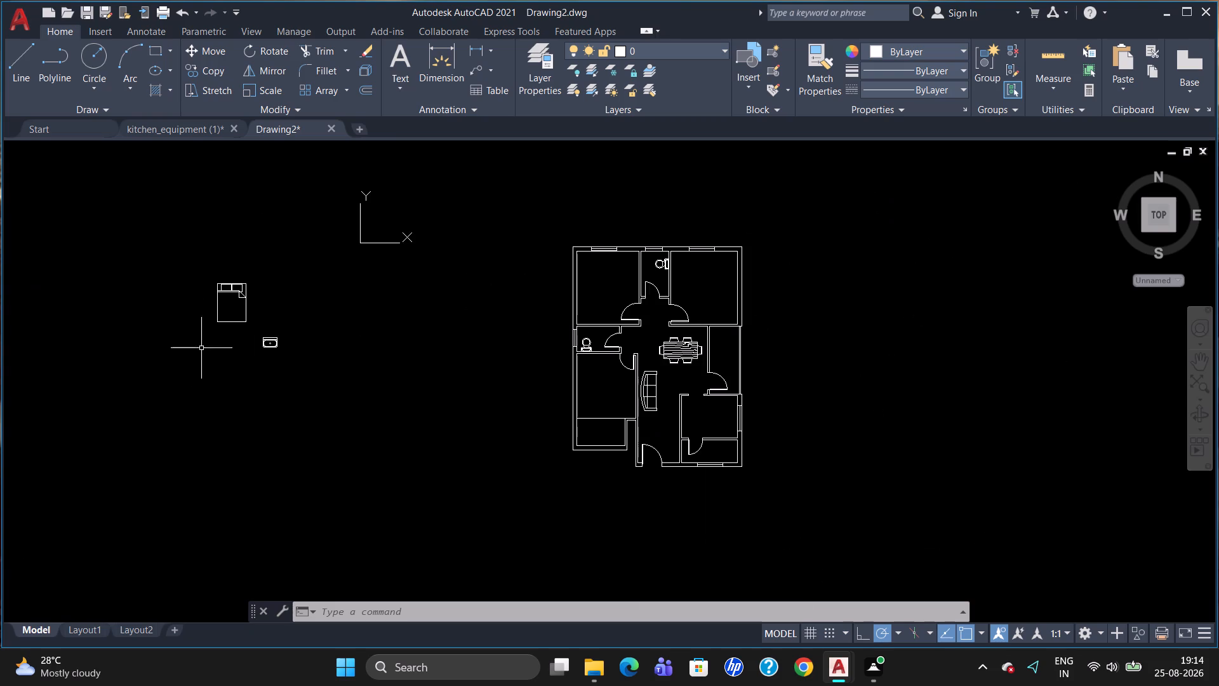
click(265, 340)
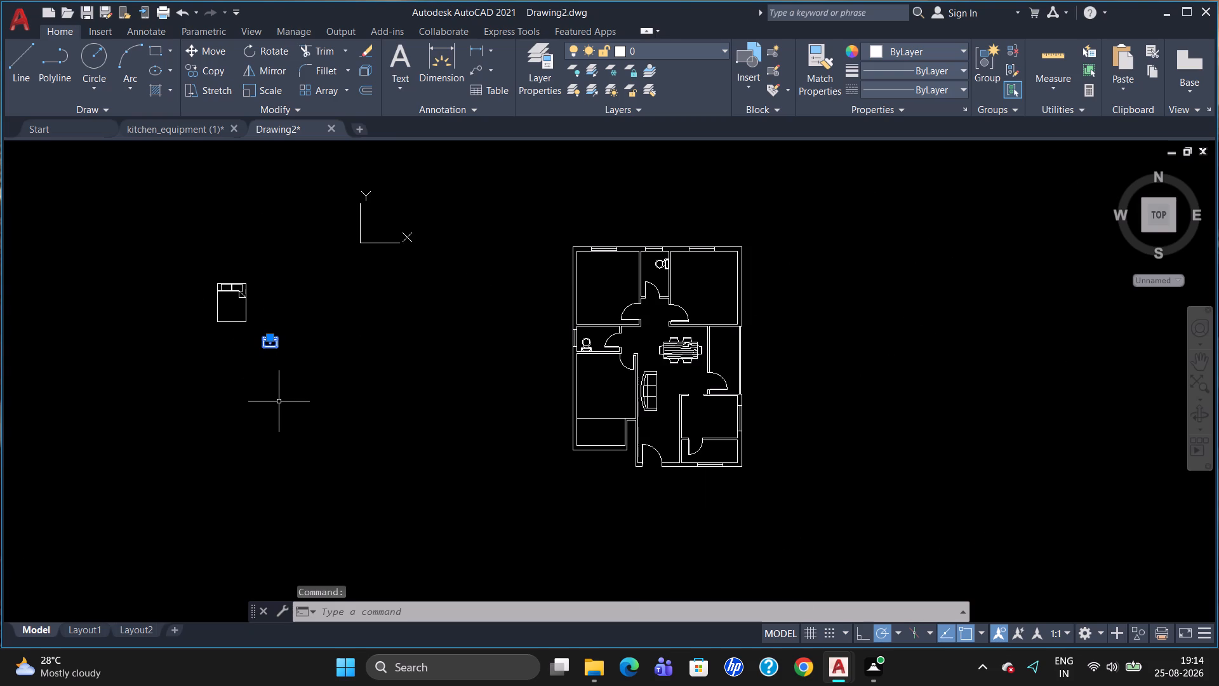
text(RO)
key(Return)
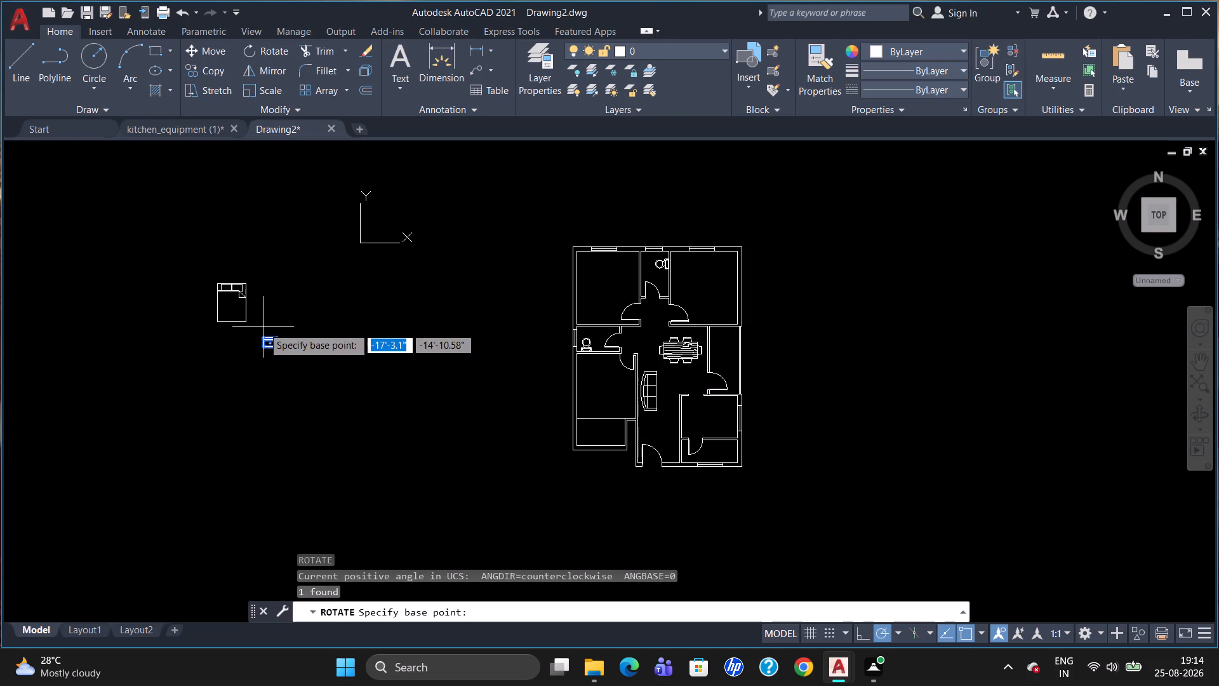
click(262, 335)
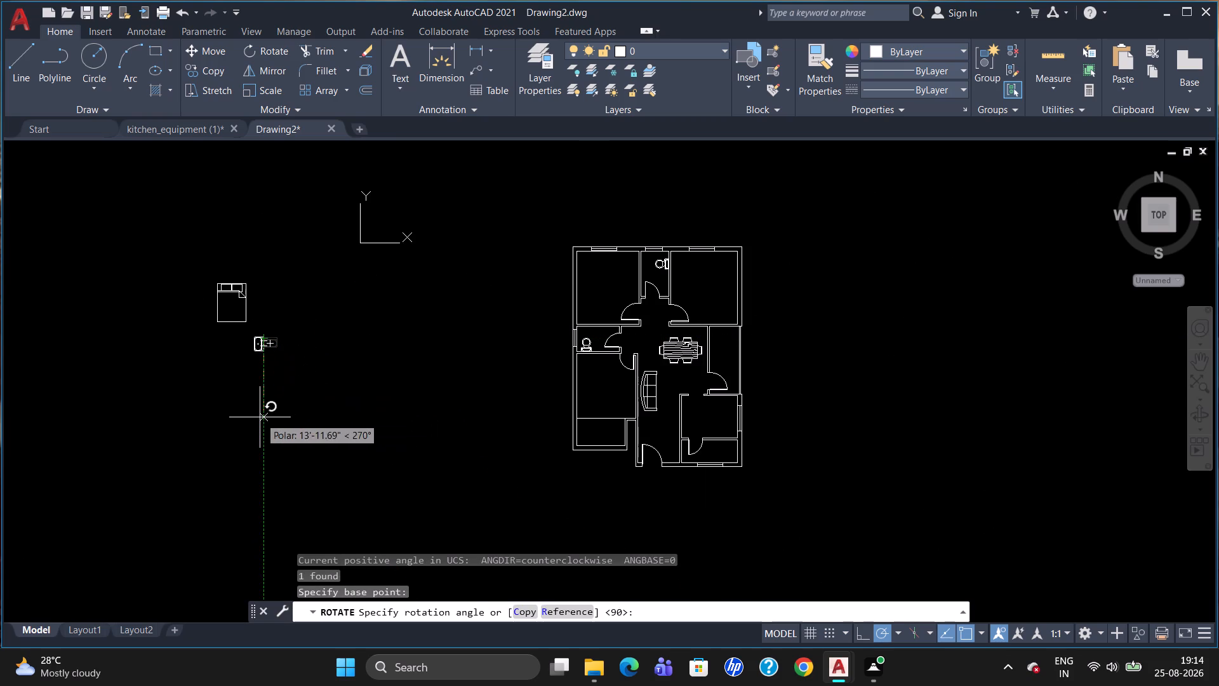
click(260, 417)
Move the washbasin into the small bathroom between the upper bedrooms, against the right-hand wall just below the toilet.
click(260, 341)
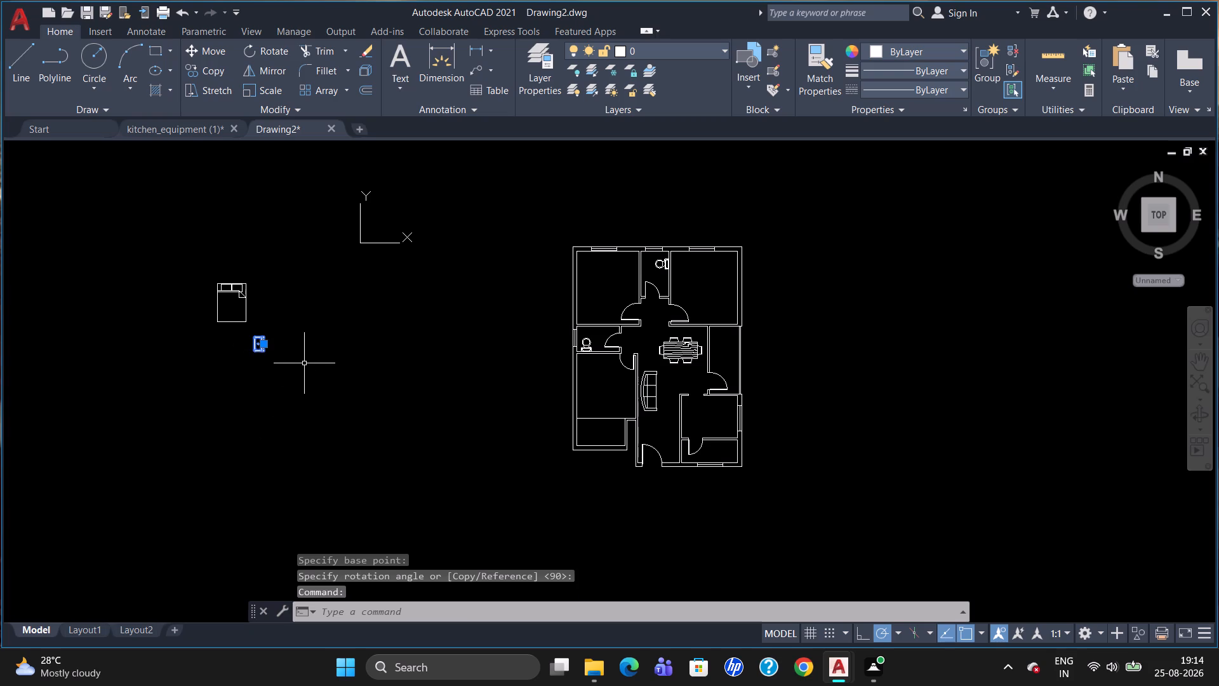
key(m)
key(Return)
click(260, 345)
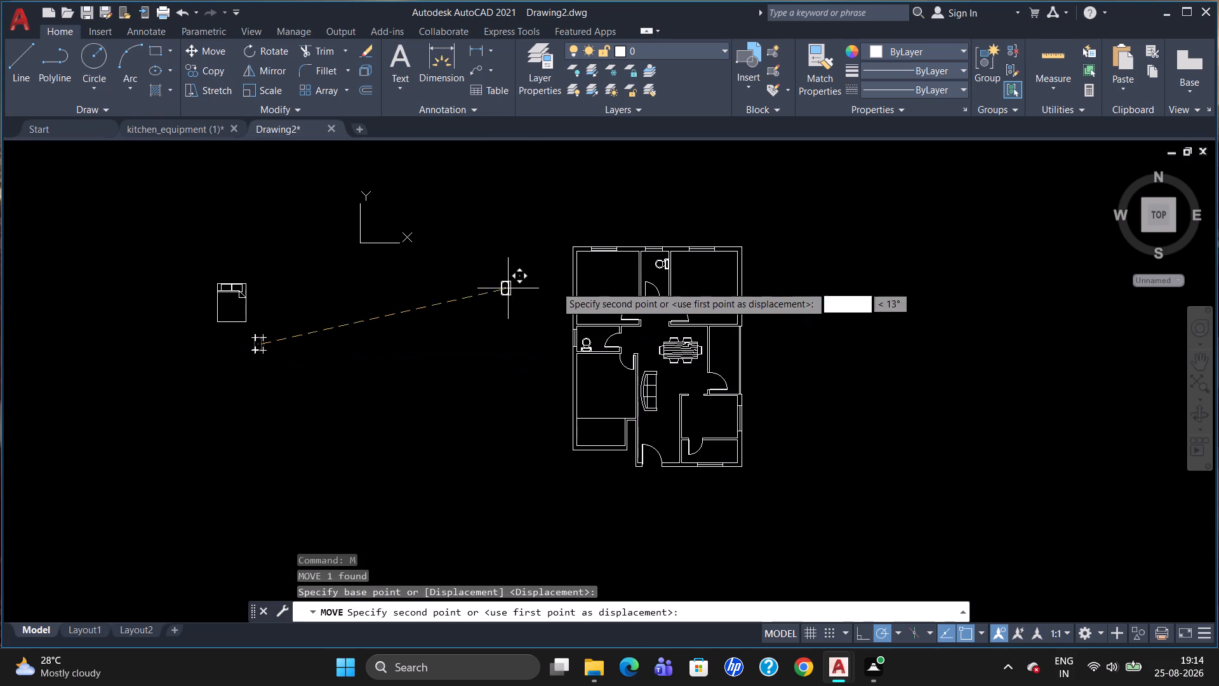
scroll(655, 271, up, 3)
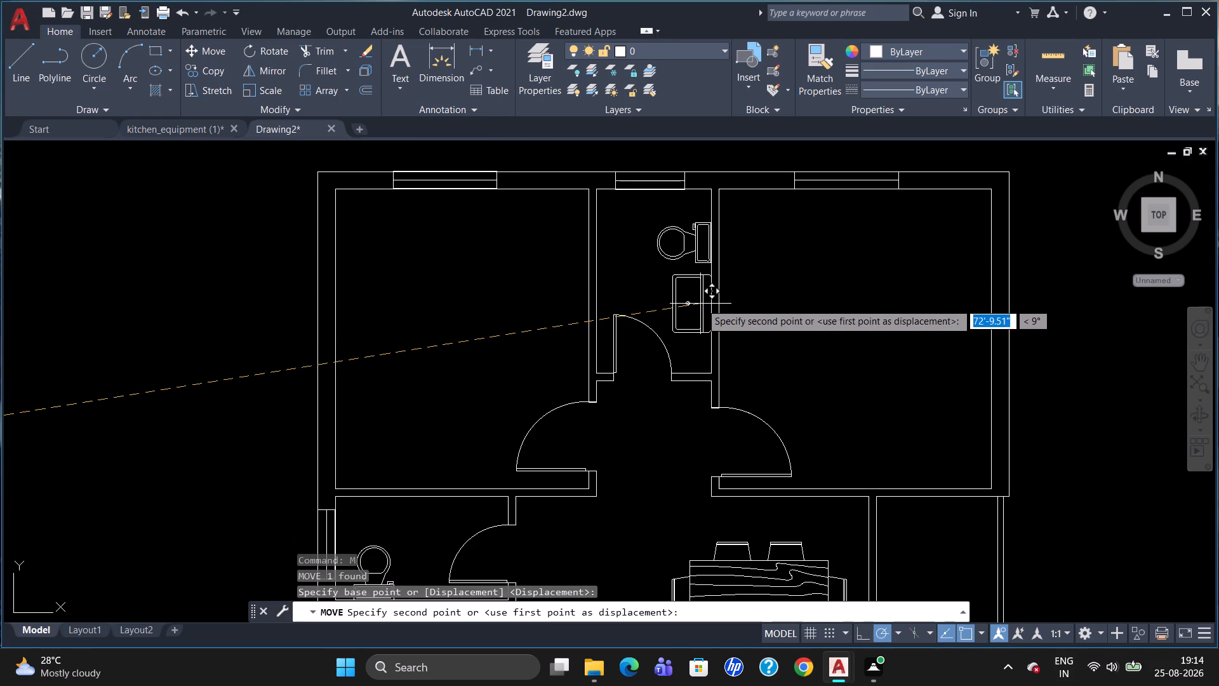
click(701, 304)
Draw a rectangular nightstand about 1'-4" wide outward from the top right corner of the bed outside the plan.
scroll(735, 308, down, 2)
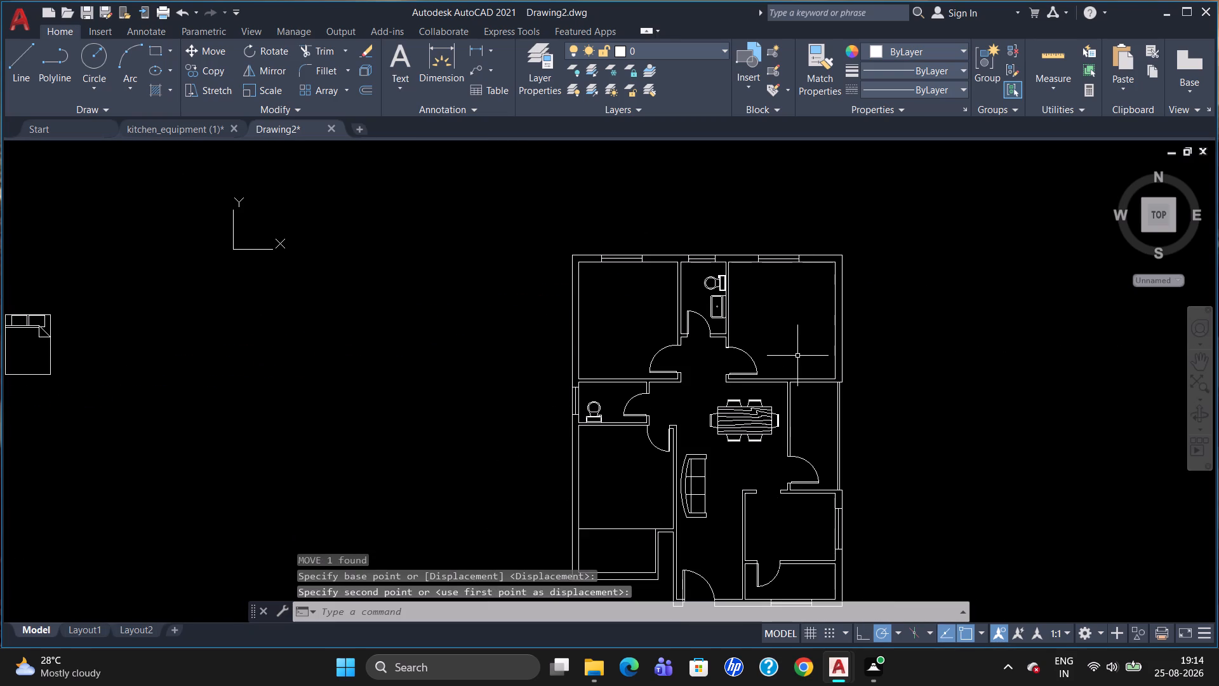
scroll(791, 358, down, 1)
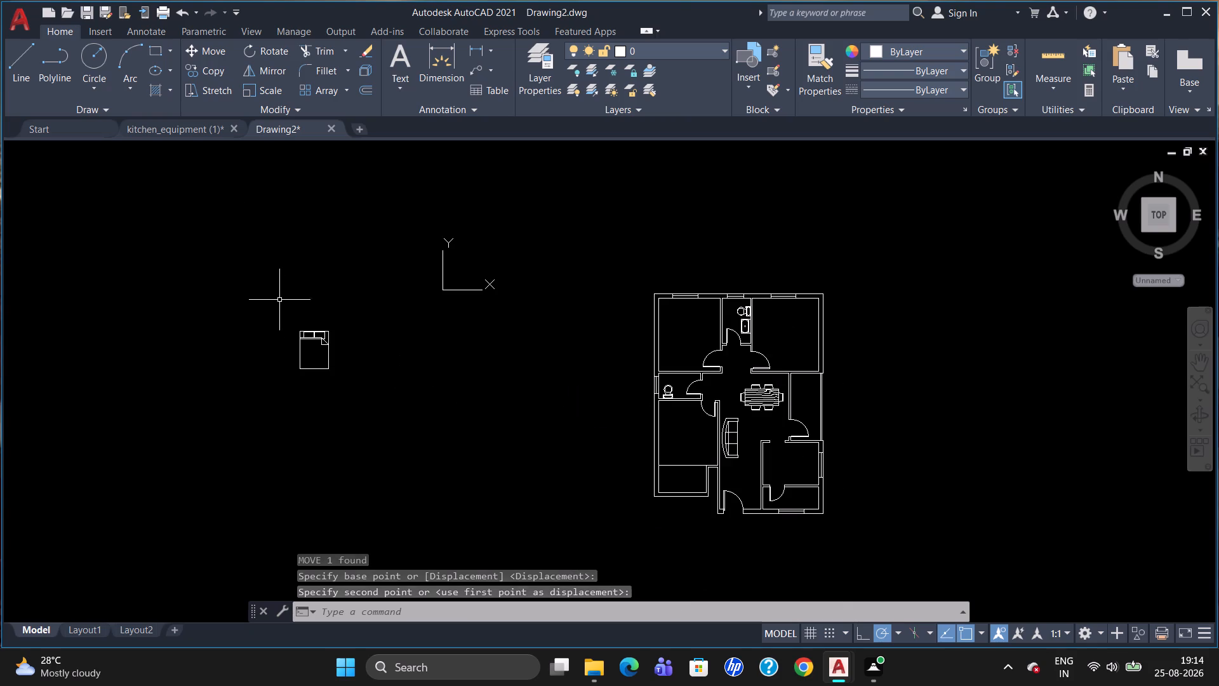
scroll(279, 299, up, 2)
scroll(447, 442, up, 1)
text(REC)
key(Return)
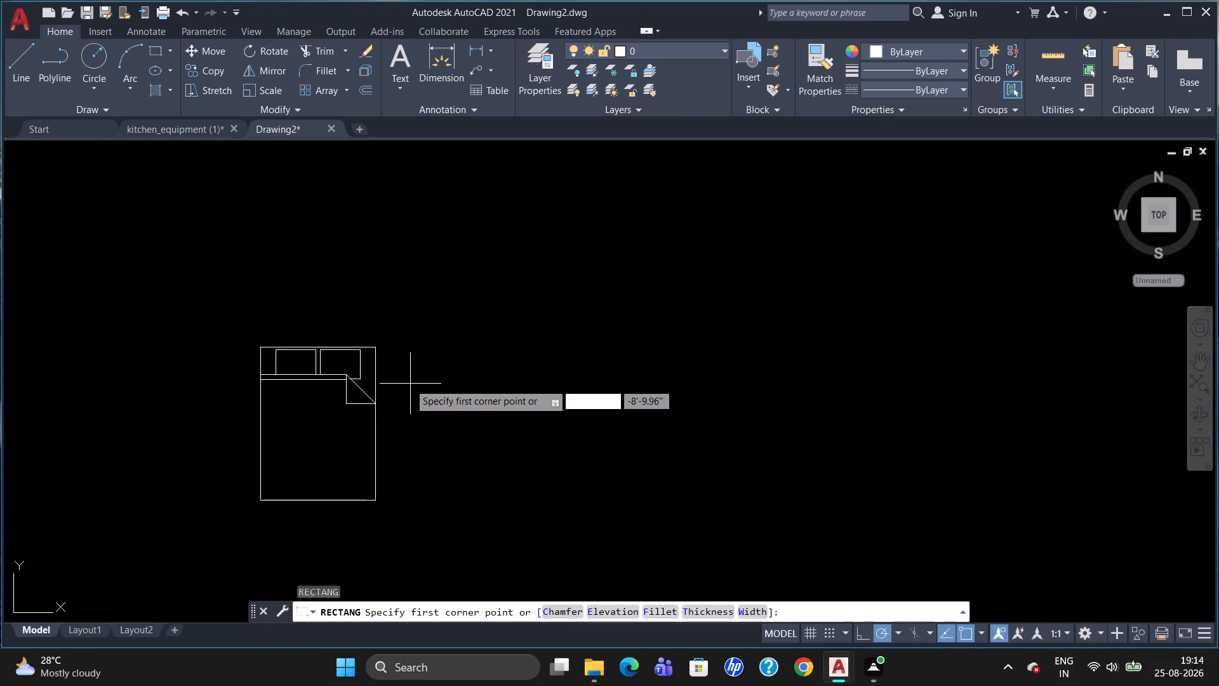
click(378, 350)
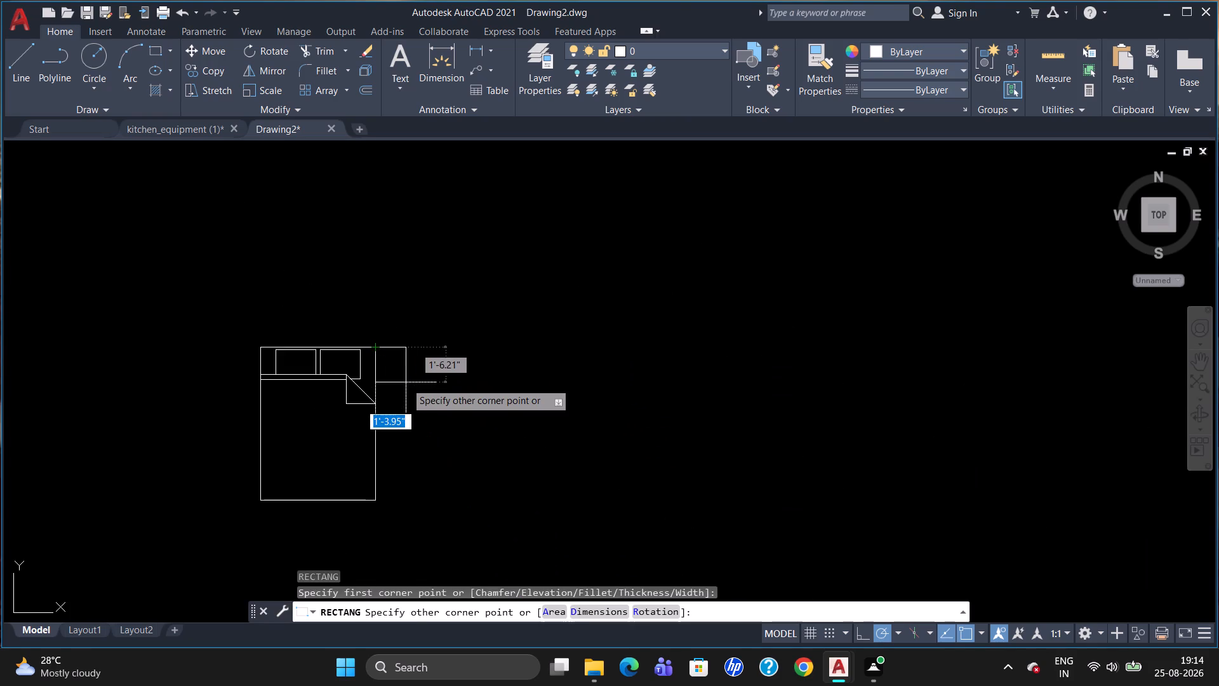
click(407, 386)
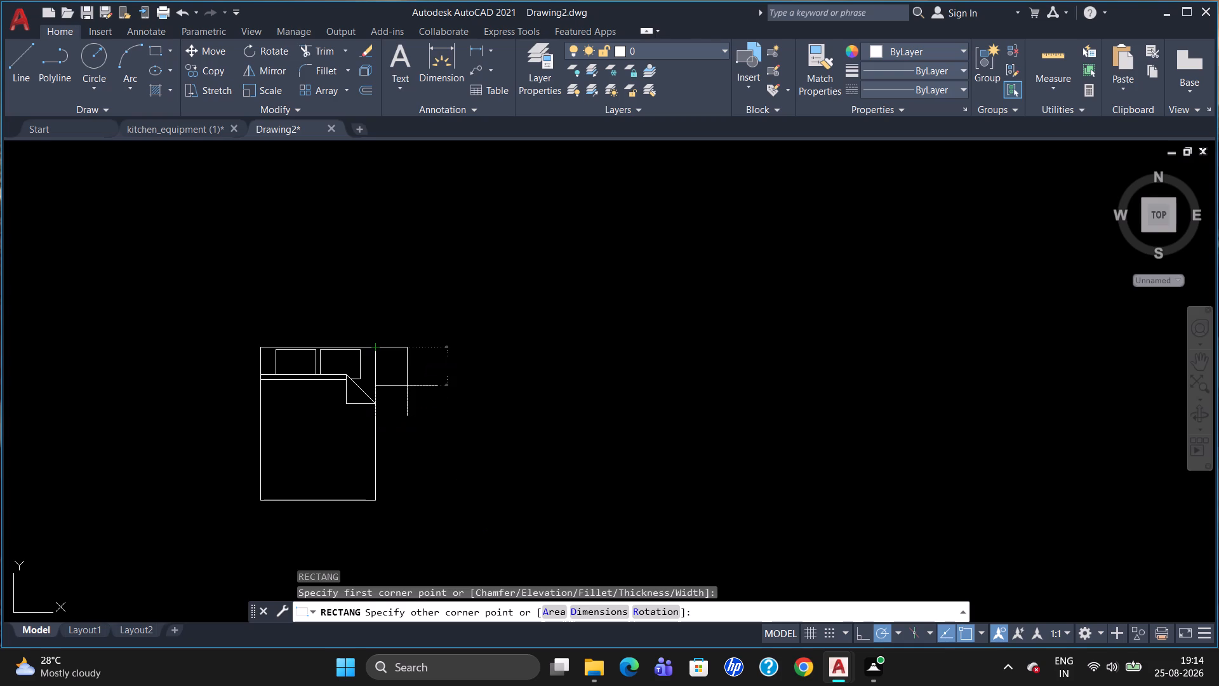
Draw a matching rectangular nightstand, about 1'-5" by 1'-6", outward from the bed's top left corner.
text(REC)
key(Return)
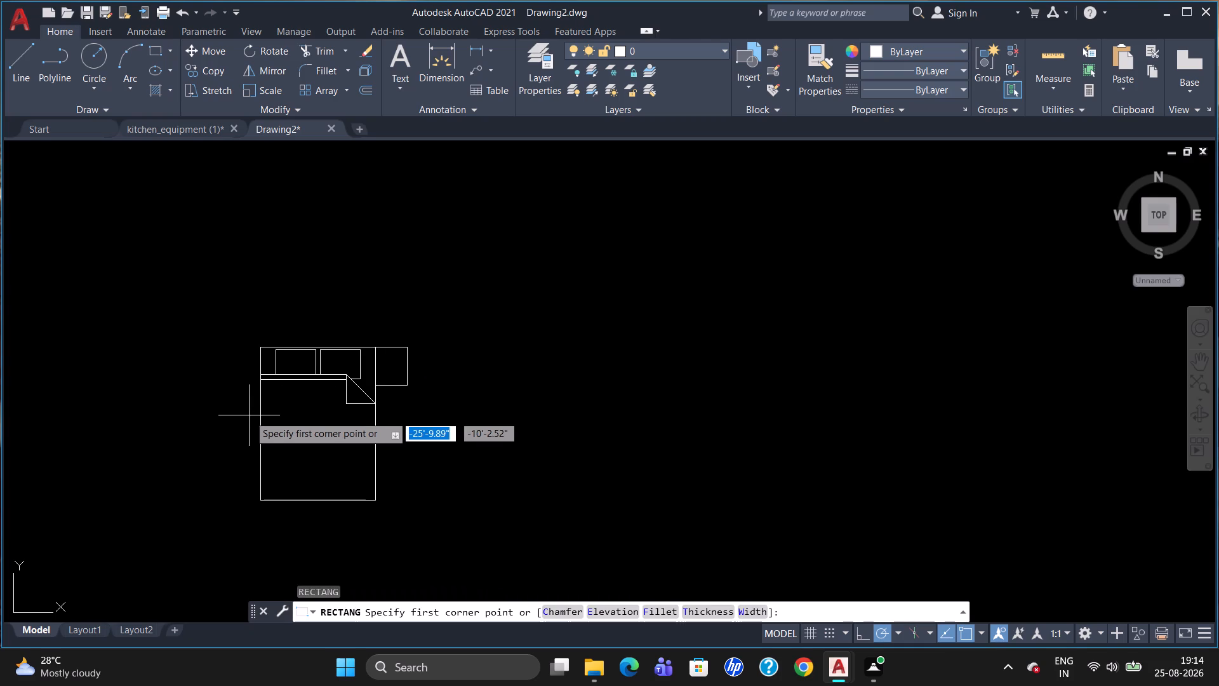
click(260, 354)
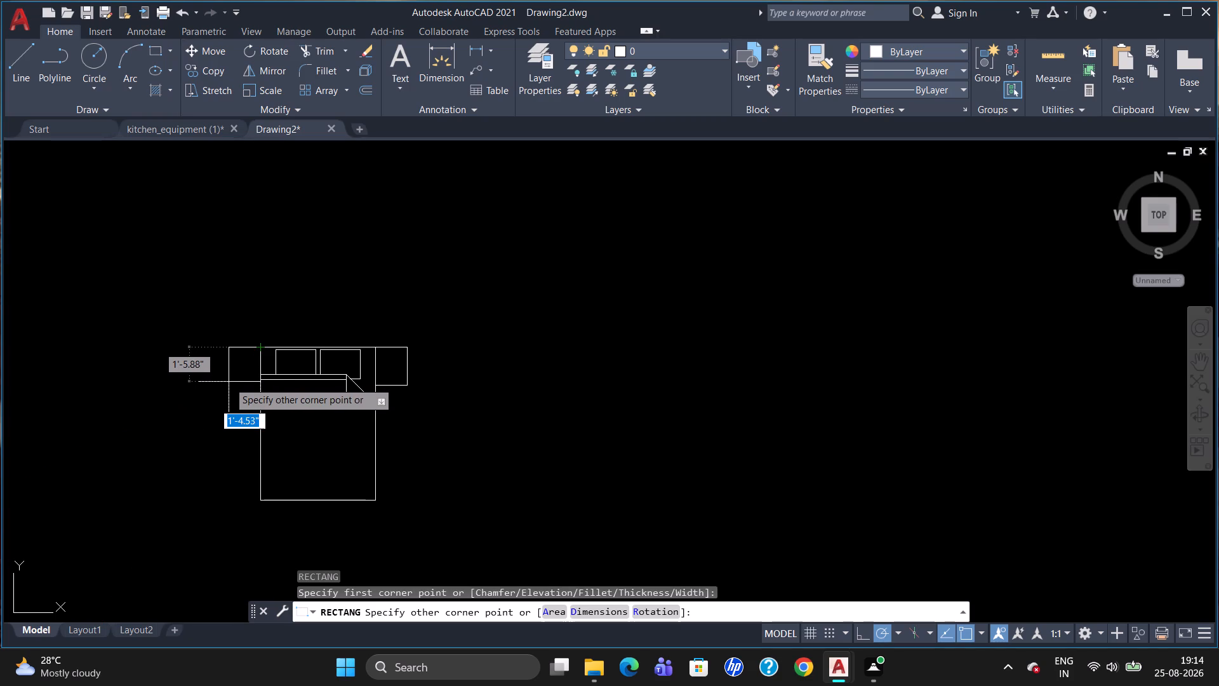
click(227, 382)
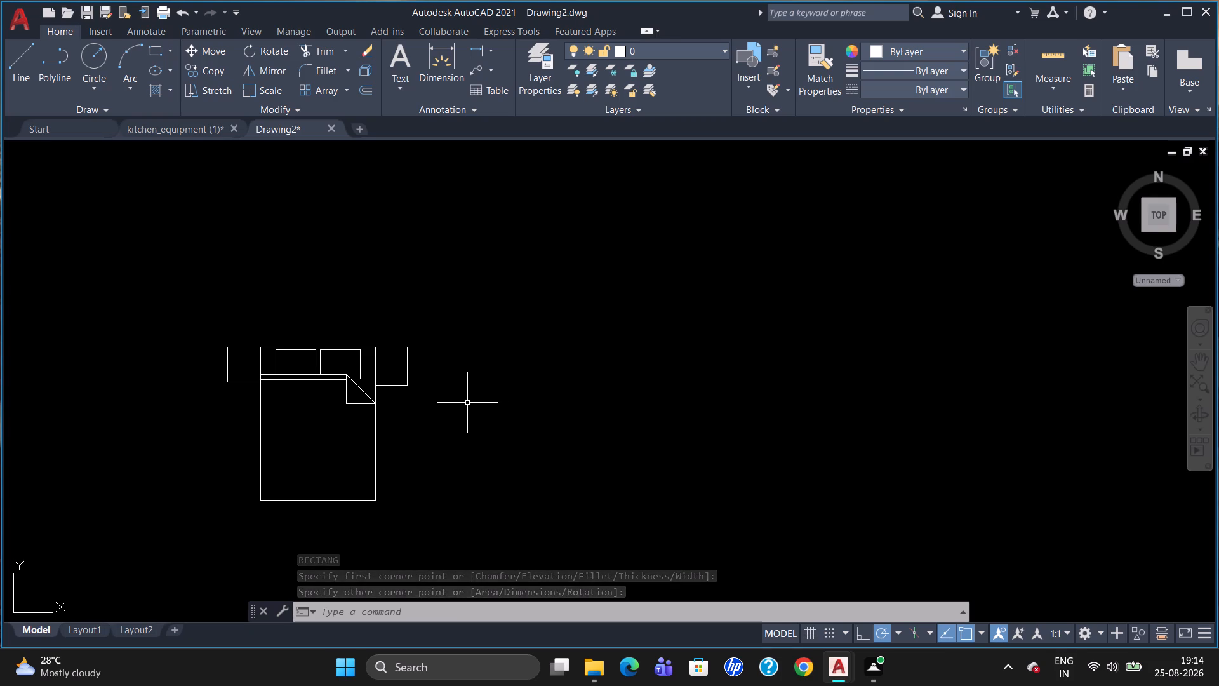
Draw a lamp at the left nightstand's centre as two concentric circles with radii of about 3.7" and 1.1".
key(c)
key(Return)
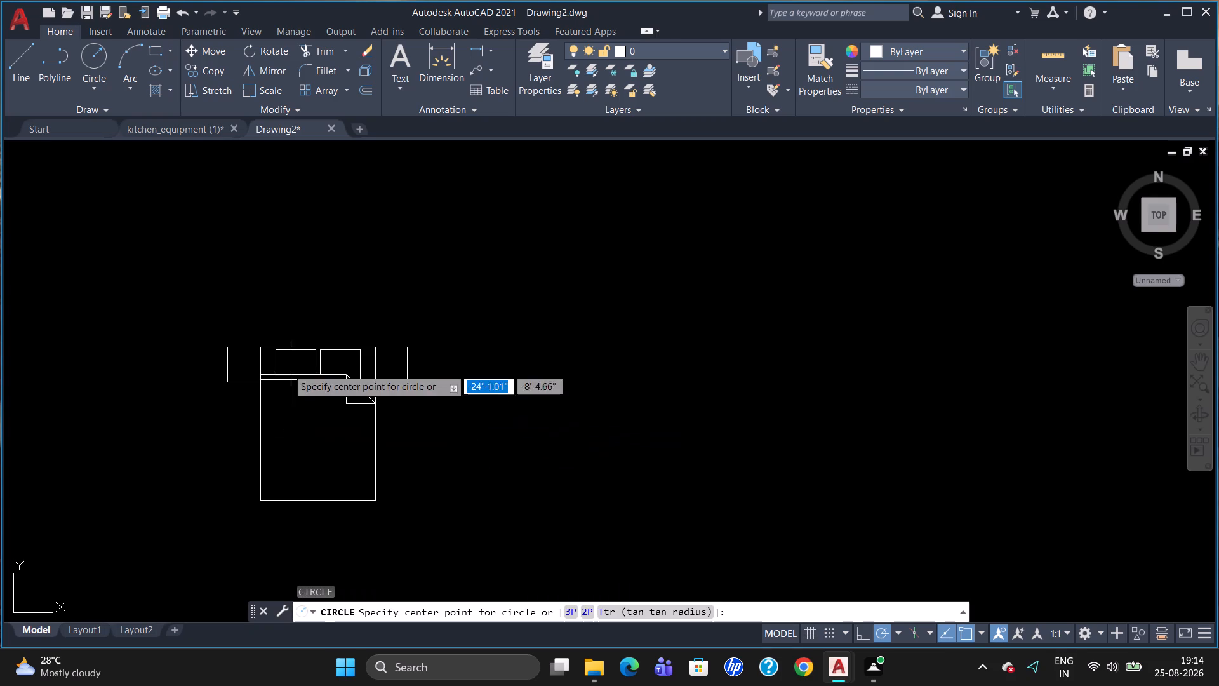
scroll(262, 362, up, 2)
click(219, 370)
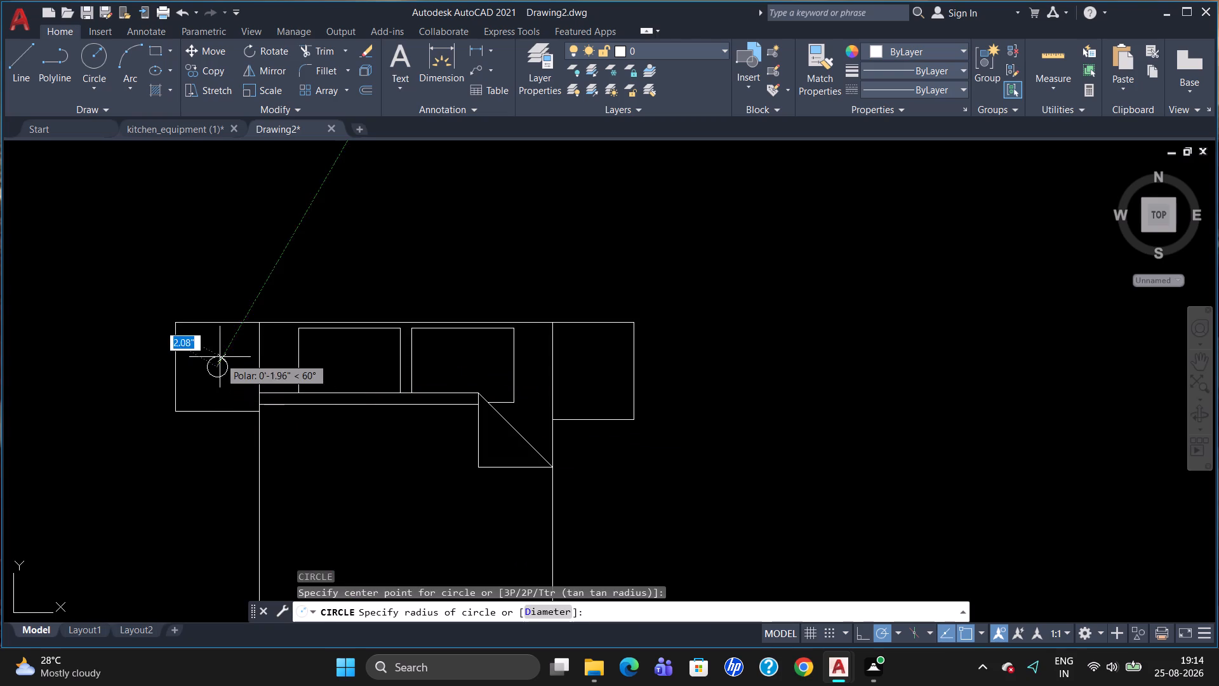
click(221, 349)
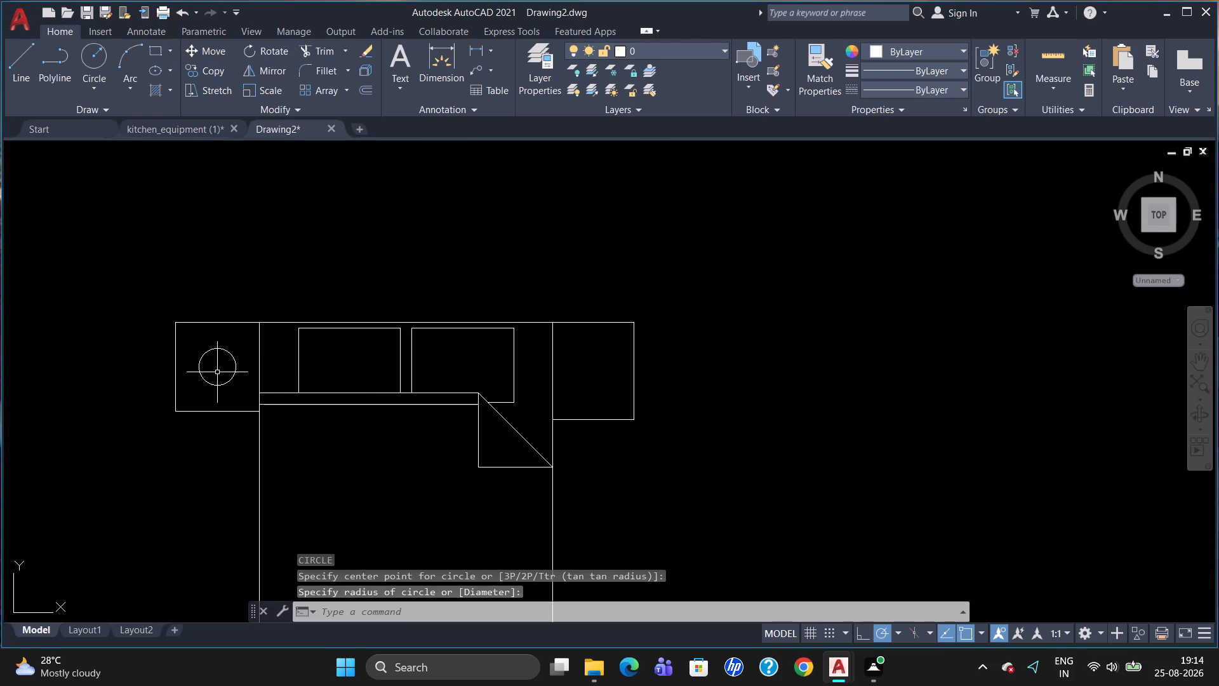
key(c)
key(Return)
scroll(198, 353, up, 3)
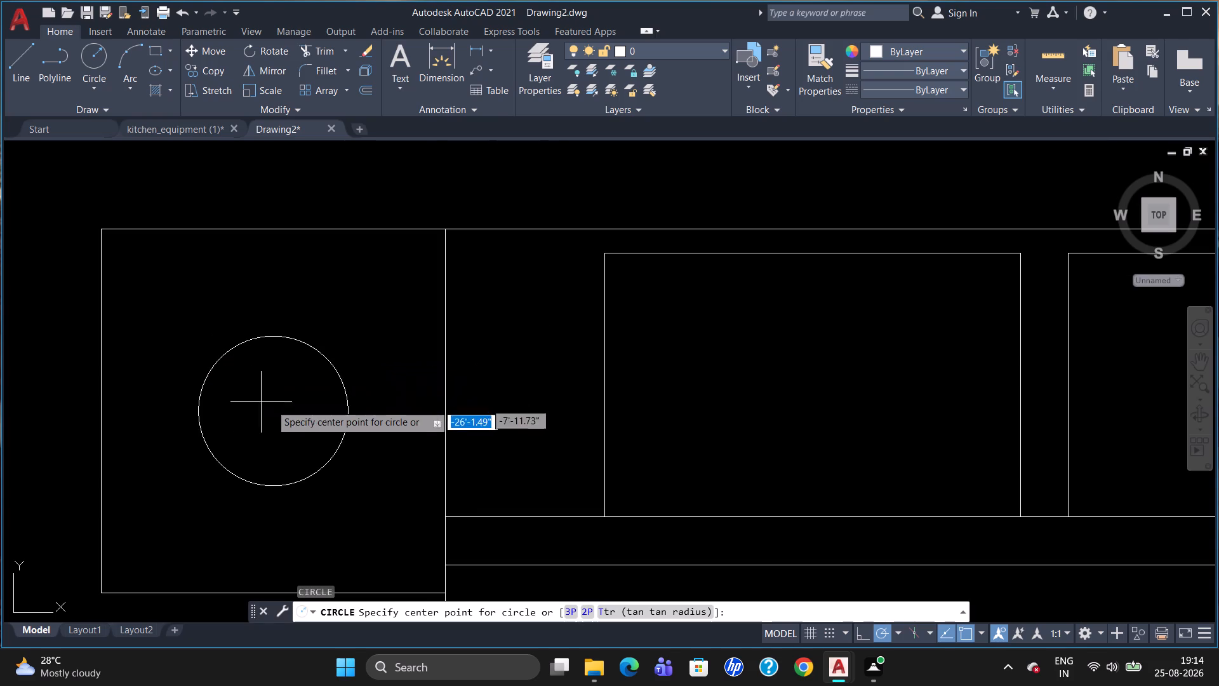
click(276, 414)
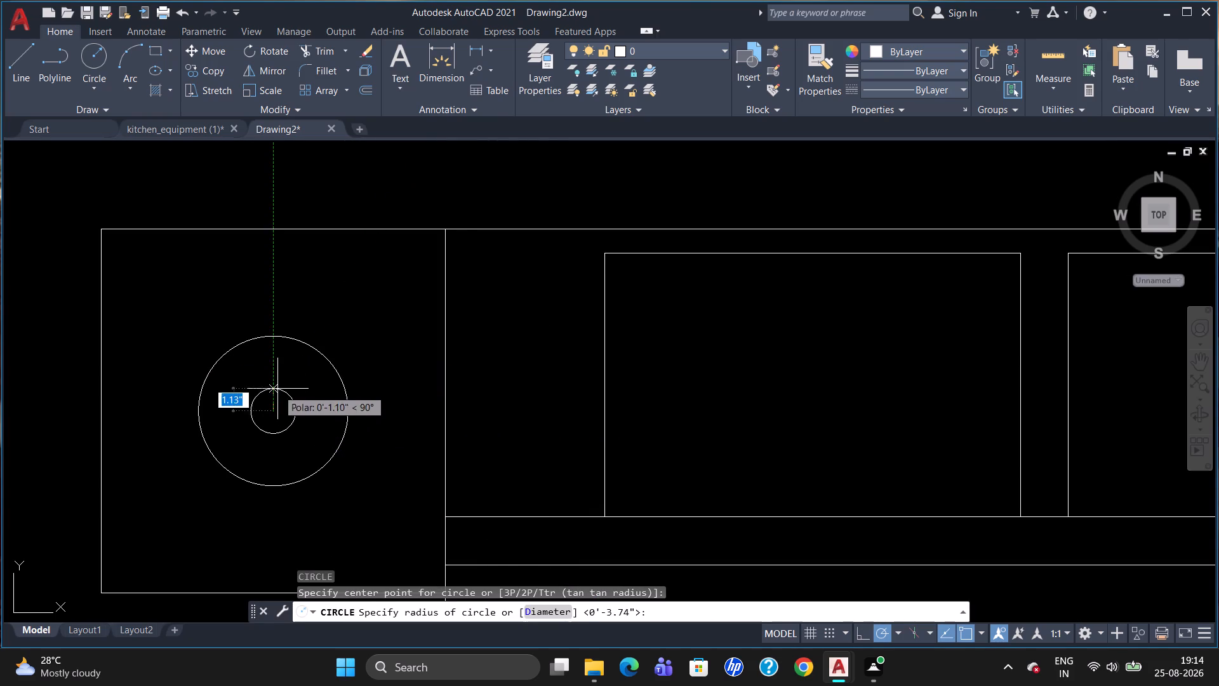
click(277, 389)
Draw a lamp at the right nightstand's centre as two concentric circles with radii of about 4.6" and 1.9".
scroll(570, 347, down, 4)
scroll(847, 401, up, 1)
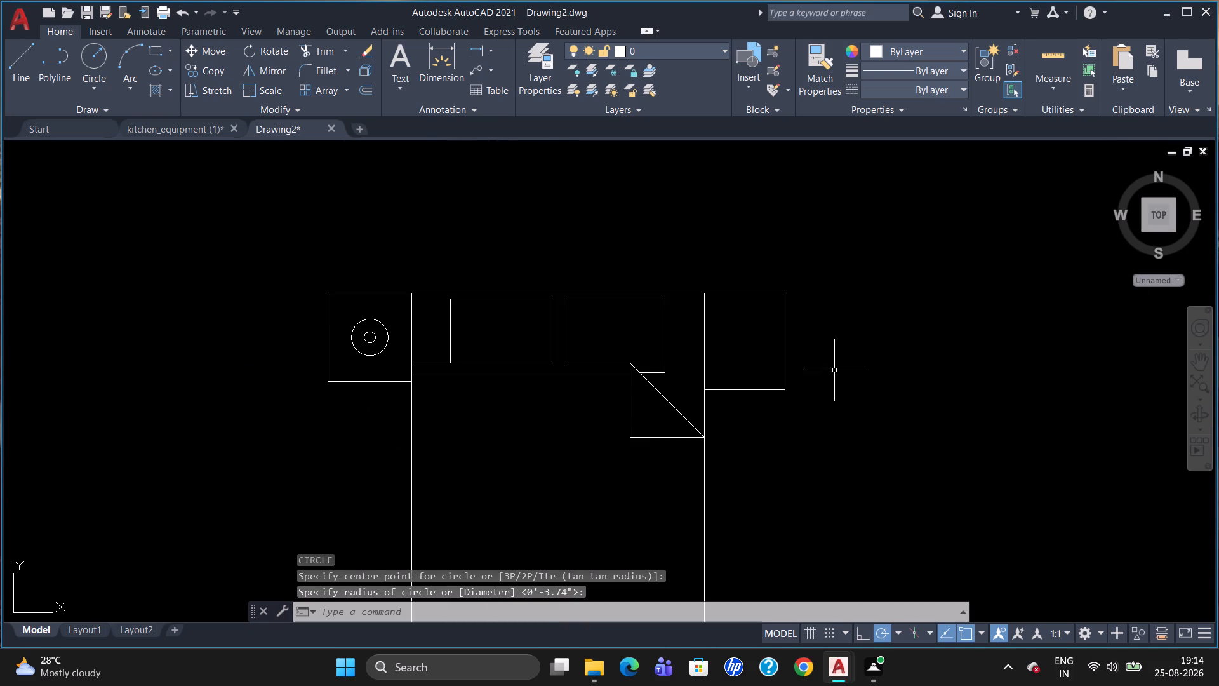
key(c)
key(Return)
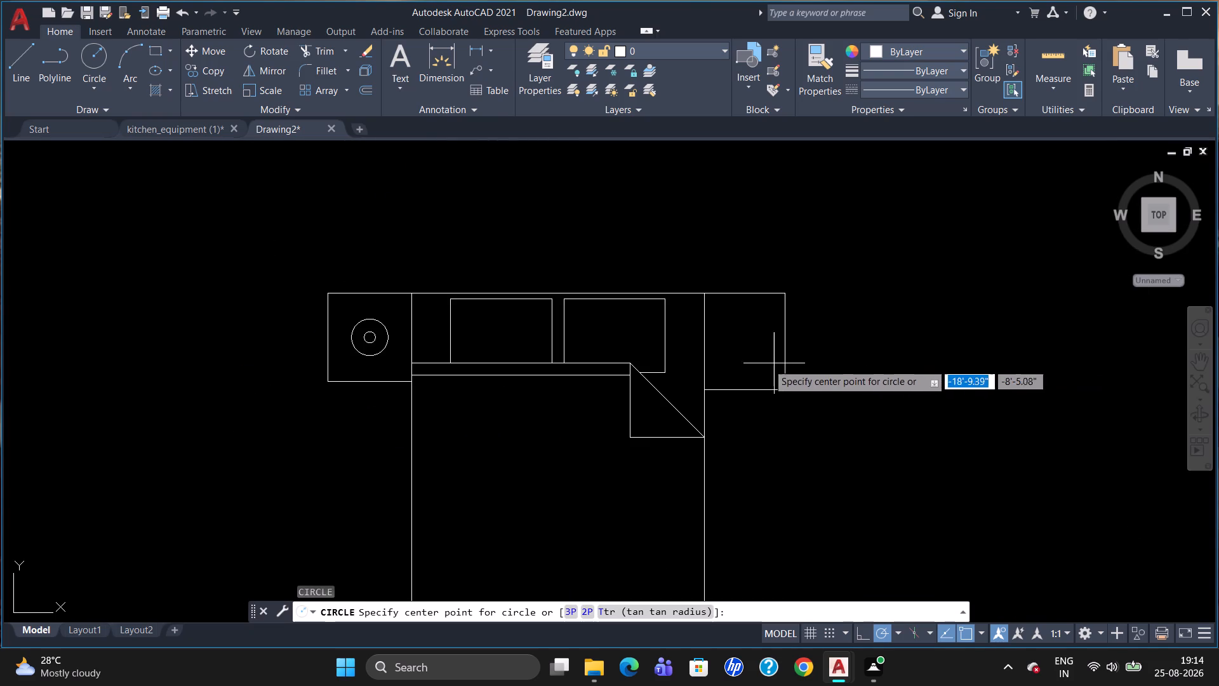
scroll(715, 346, up, 3)
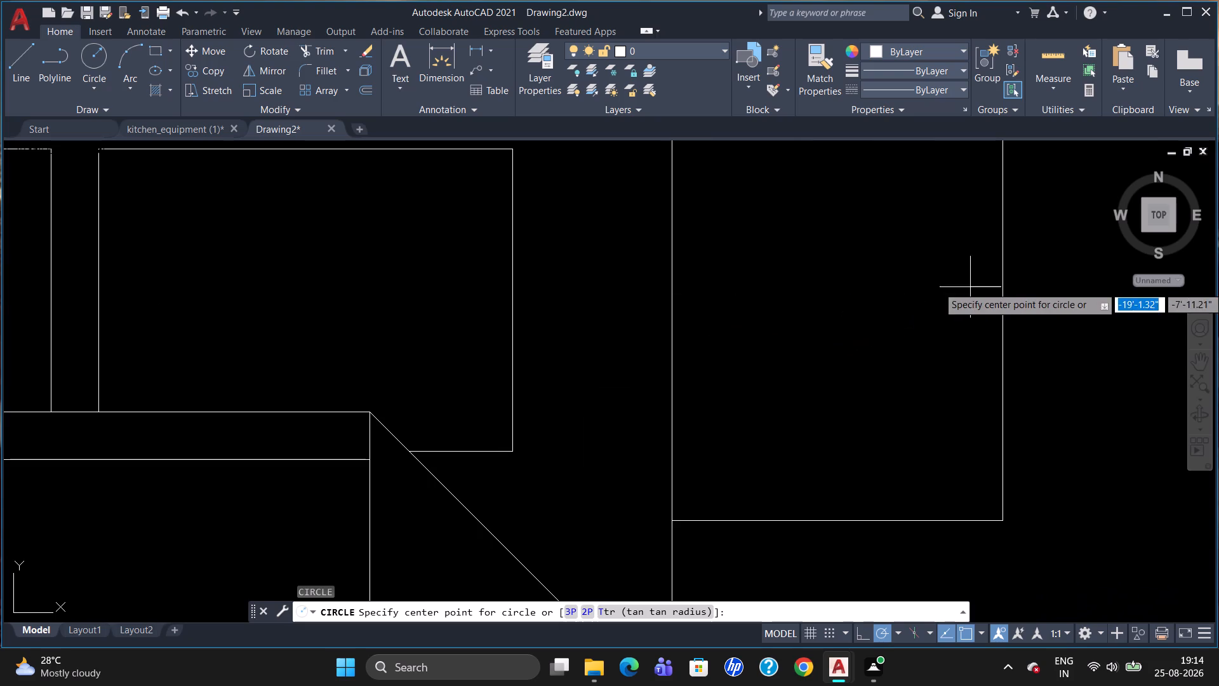
scroll(921, 303, down, 2)
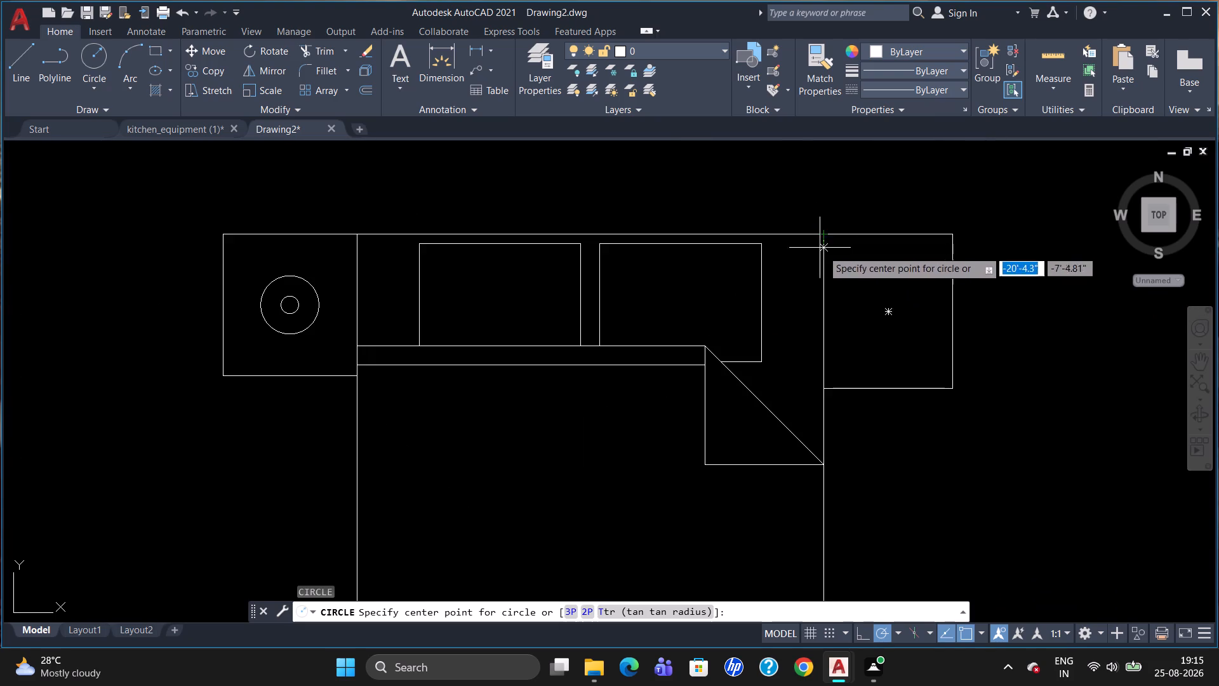
click(885, 313)
click(893, 276)
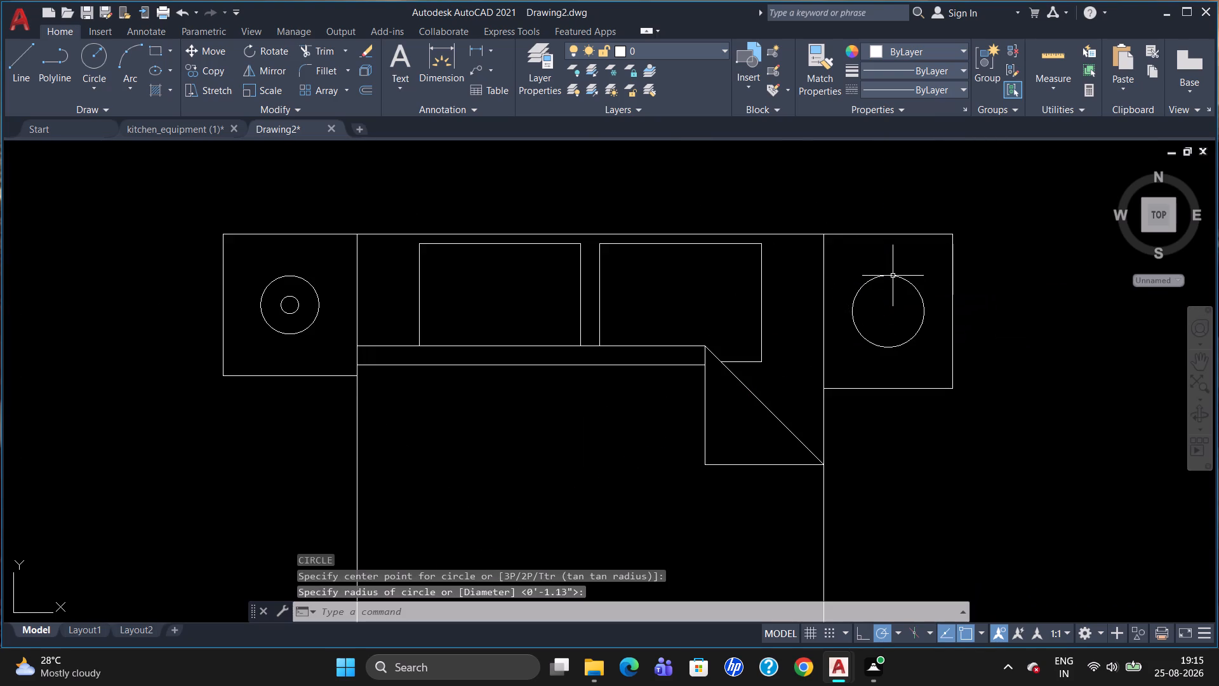
scroll(893, 321, down, 1)
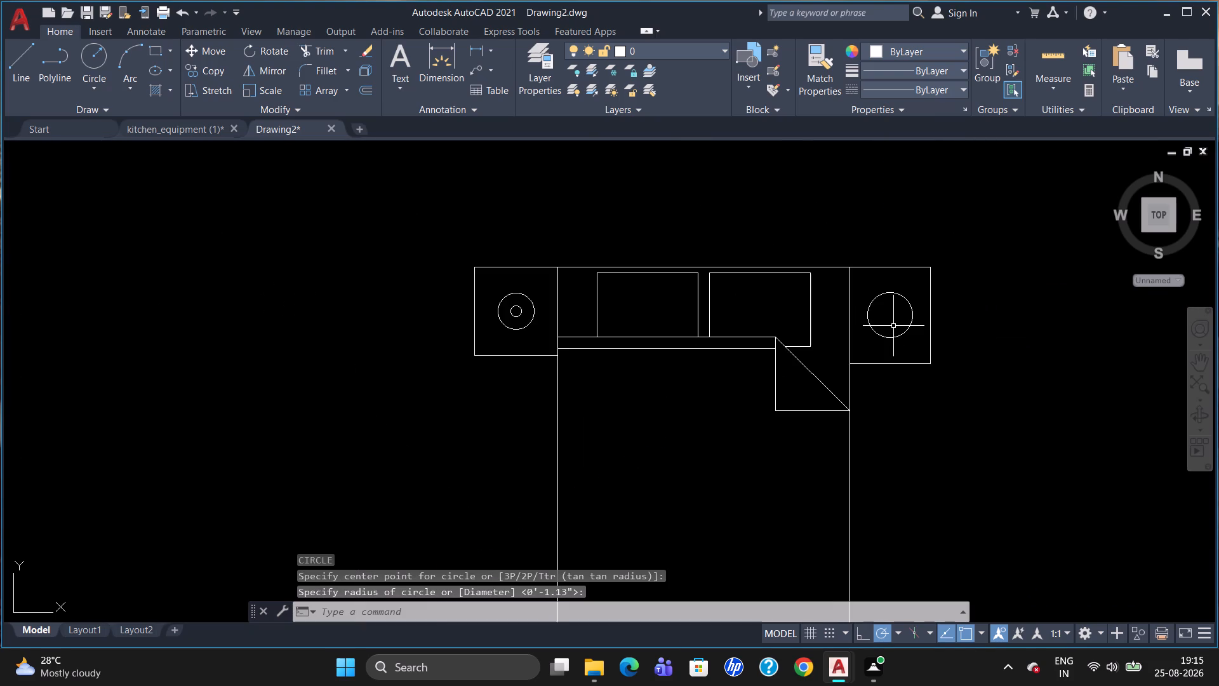
key(c)
key(Return)
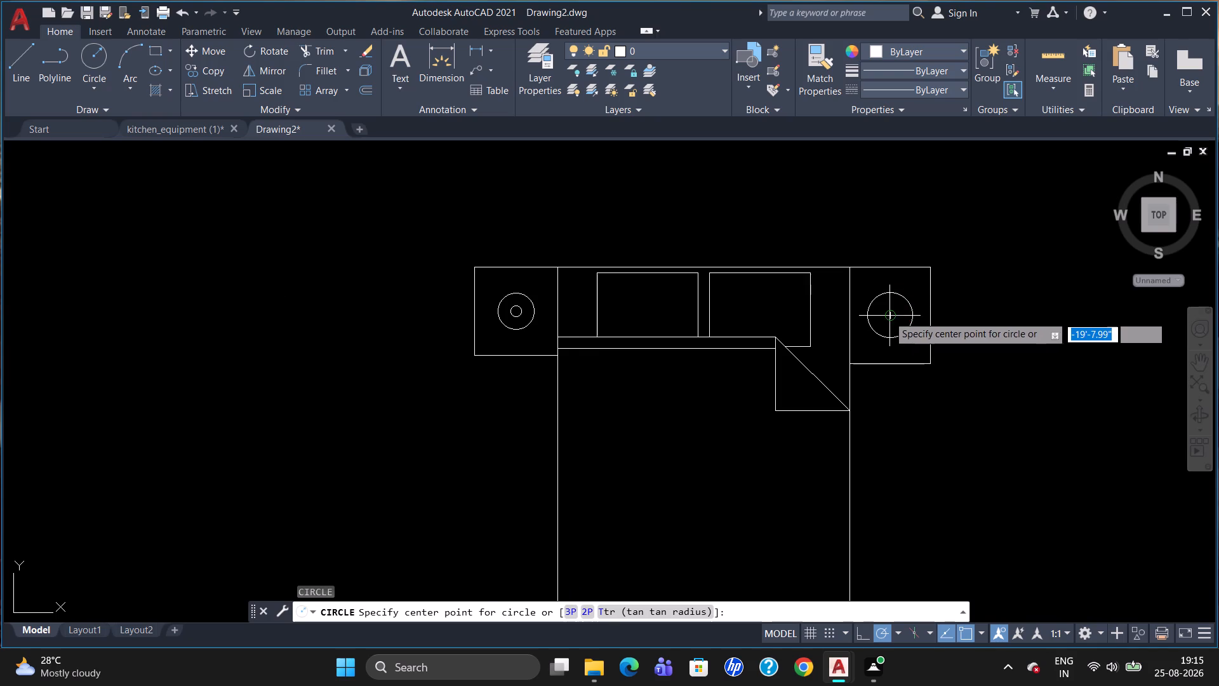
click(888, 314)
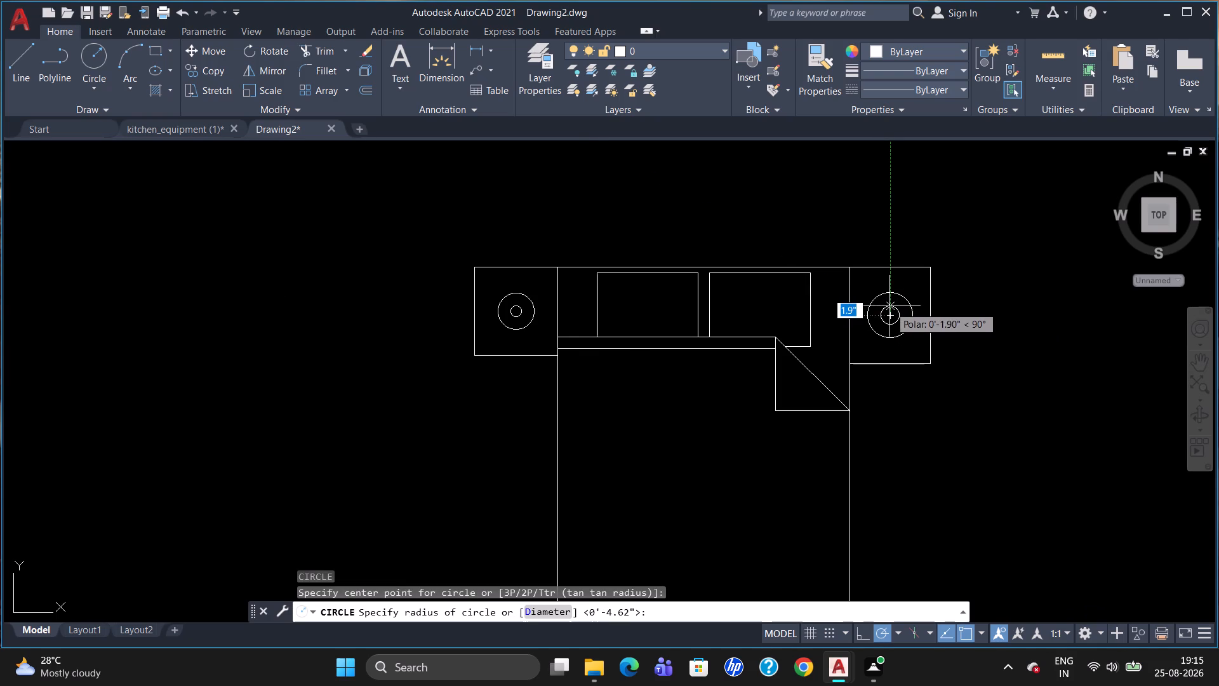
click(889, 306)
Group the bed outside the plan together with both nightstands and their lamps.
scroll(993, 312, down, 2)
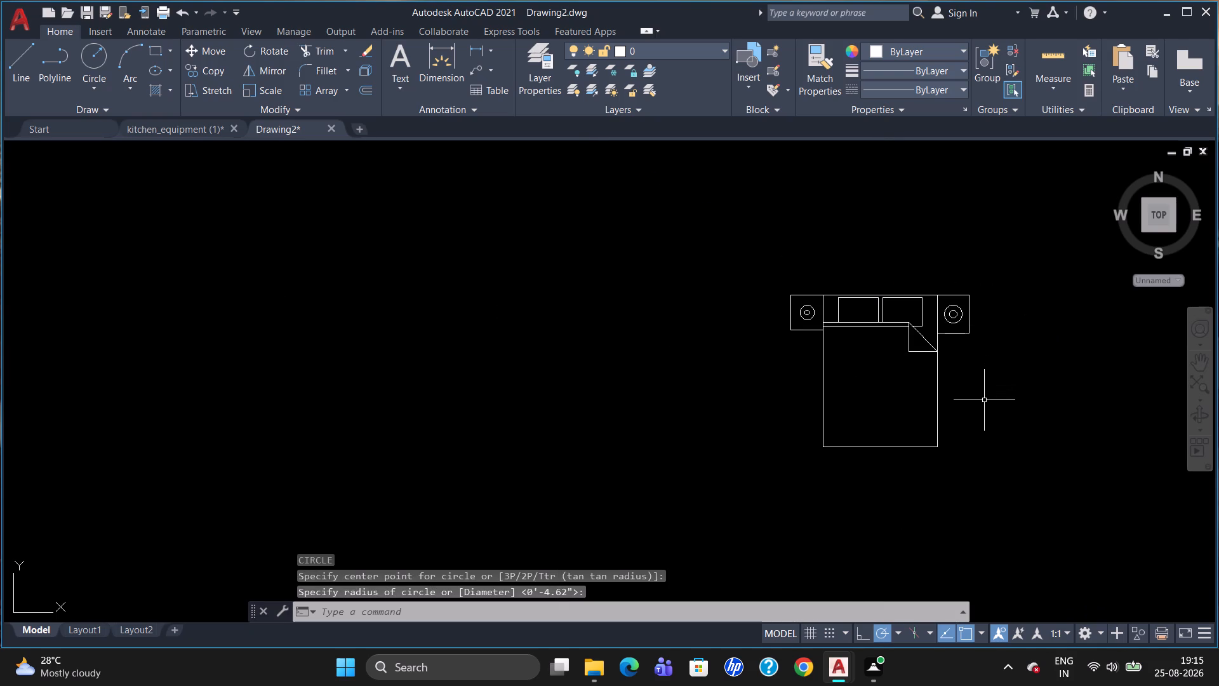
drag(1000, 458, 686, 551)
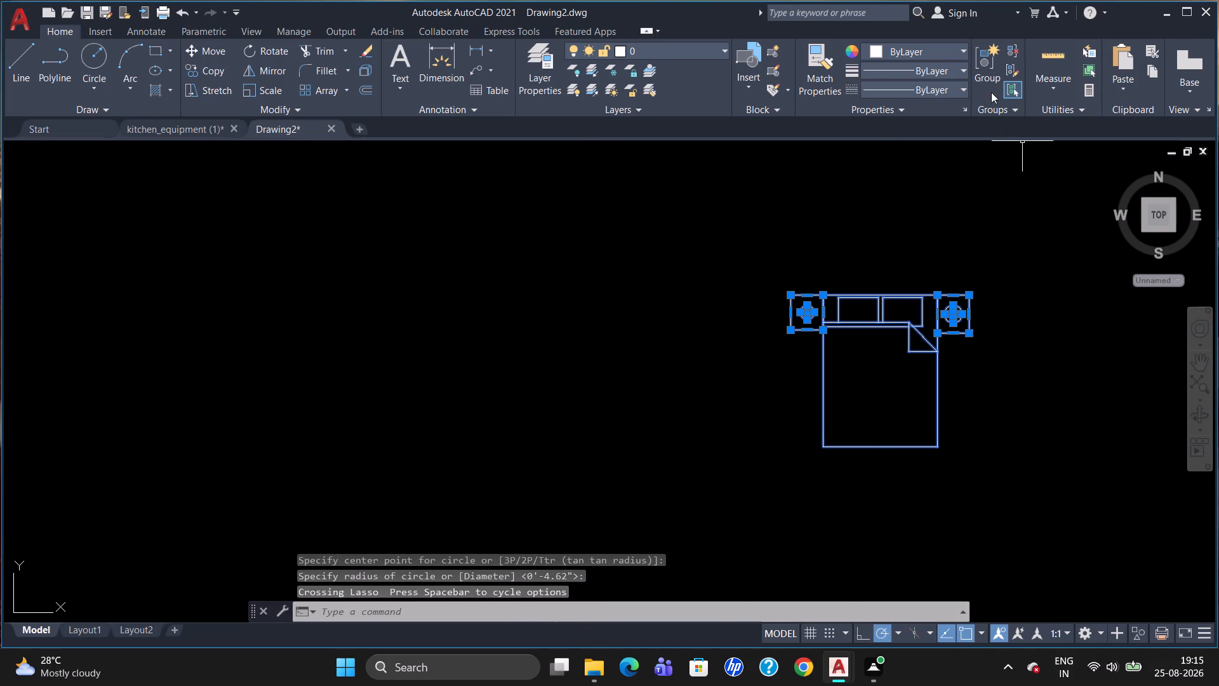
click(986, 75)
Rotate the bed group 90° counterclockwise about its top right corner so the headboard faces left.
scroll(966, 356, down, 3)
scroll(930, 405, up, 5)
scroll(659, 383, down, 6)
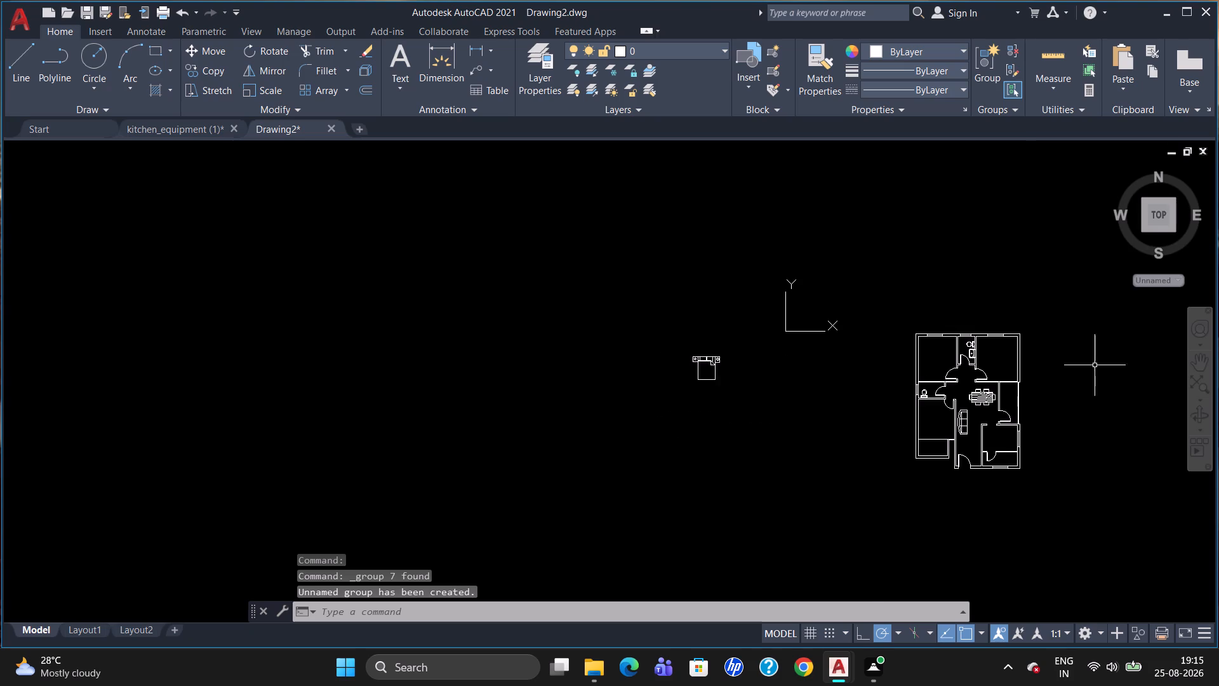
scroll(1068, 361, up, 2)
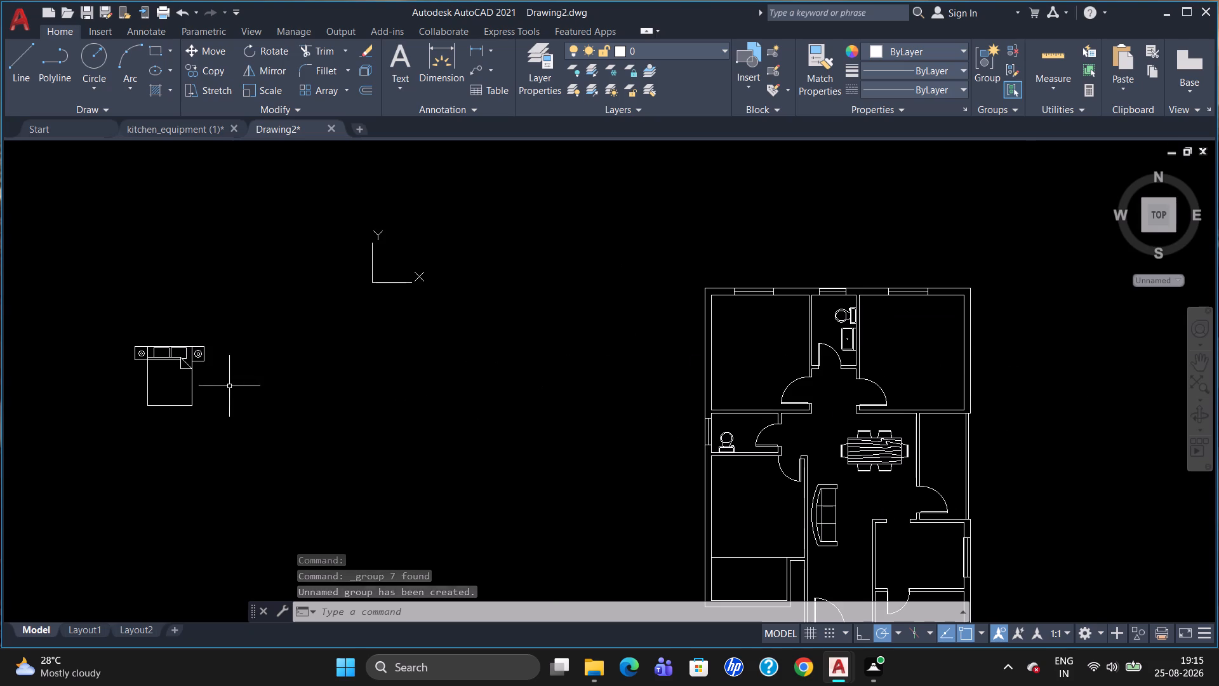
click(159, 354)
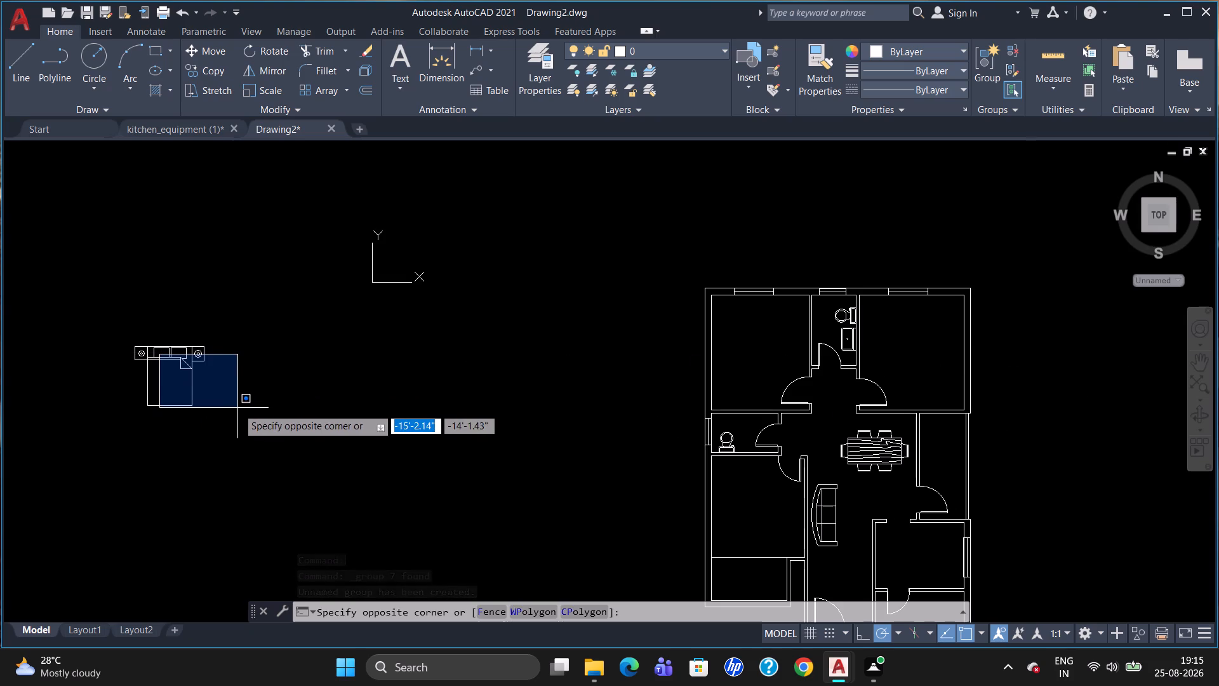
click(160, 382)
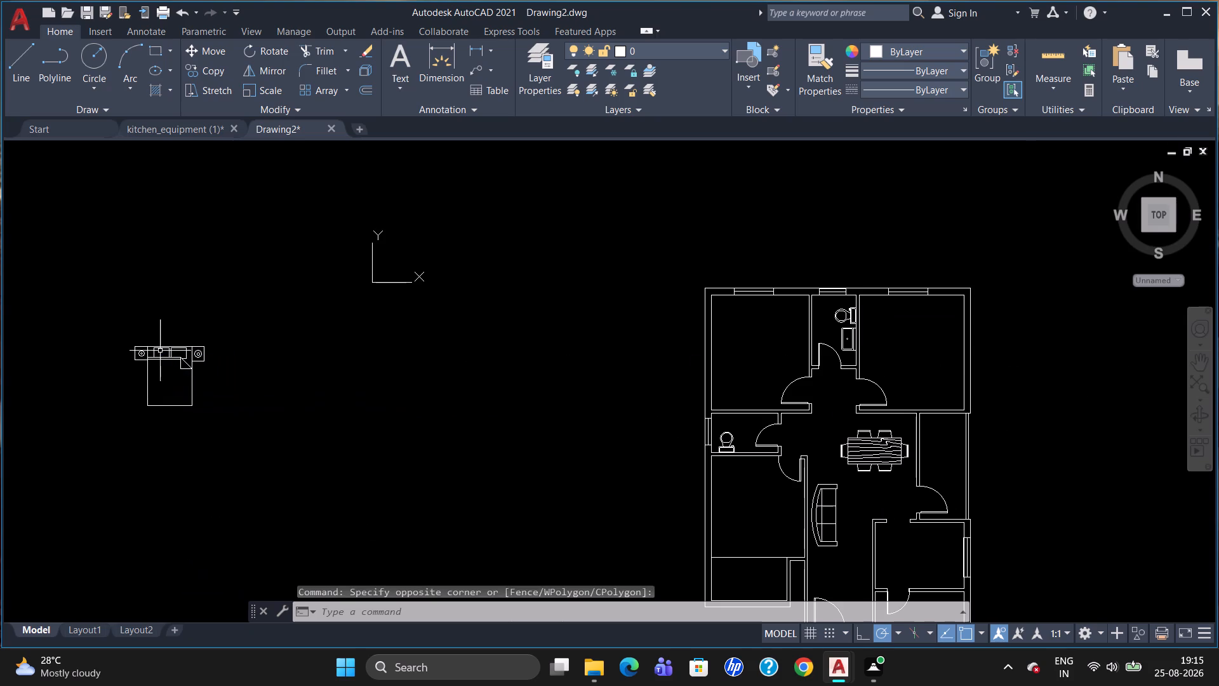
click(164, 347)
text(RO)
key(Return)
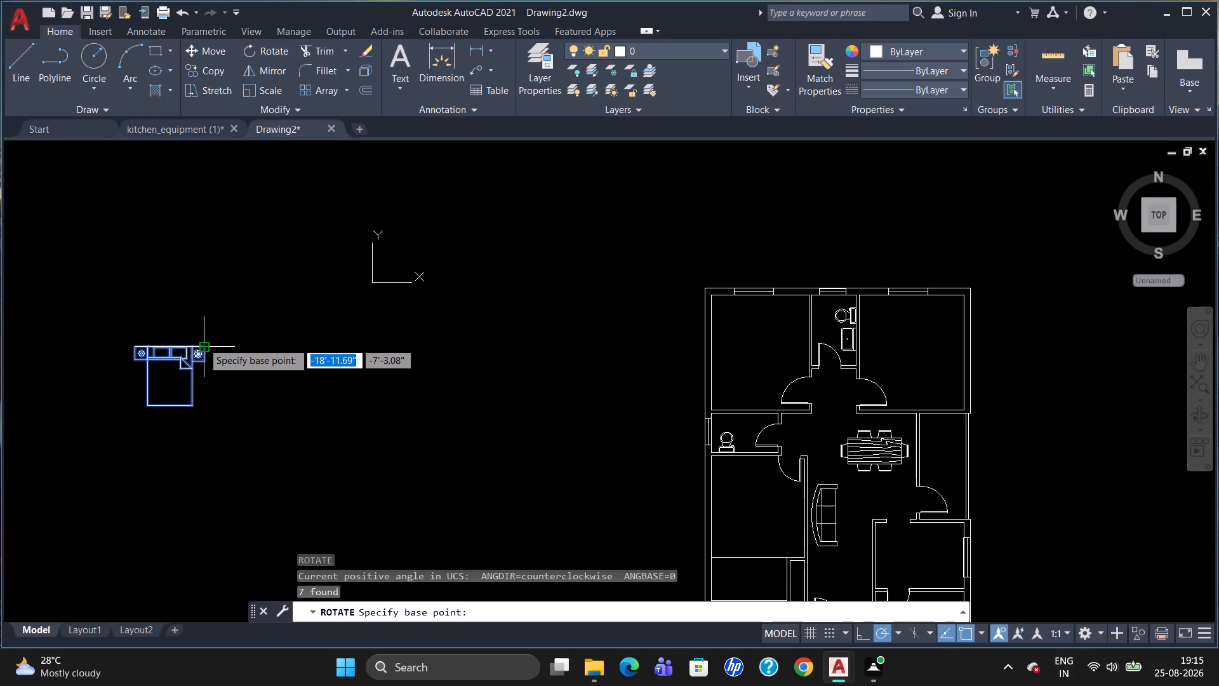
click(203, 342)
click(203, 288)
Copy the bed group by its top left corner into the upper left bedroom, against the left wall's inner face.
click(206, 369)
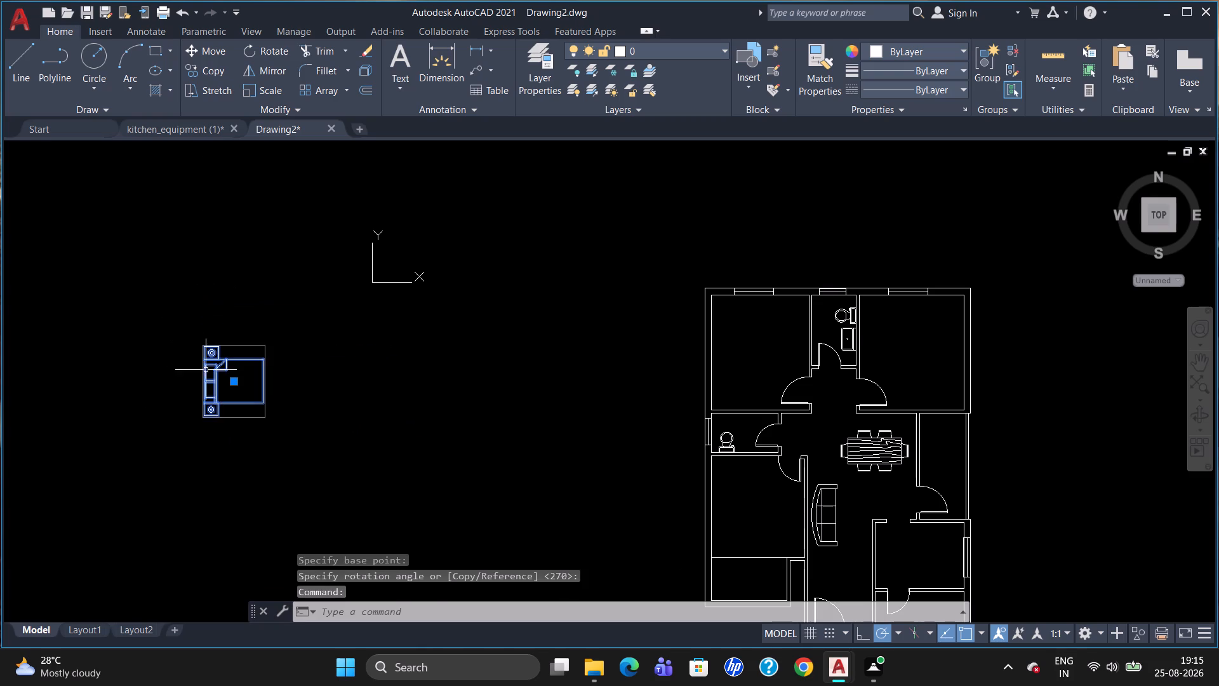
text(CO)
key(Return)
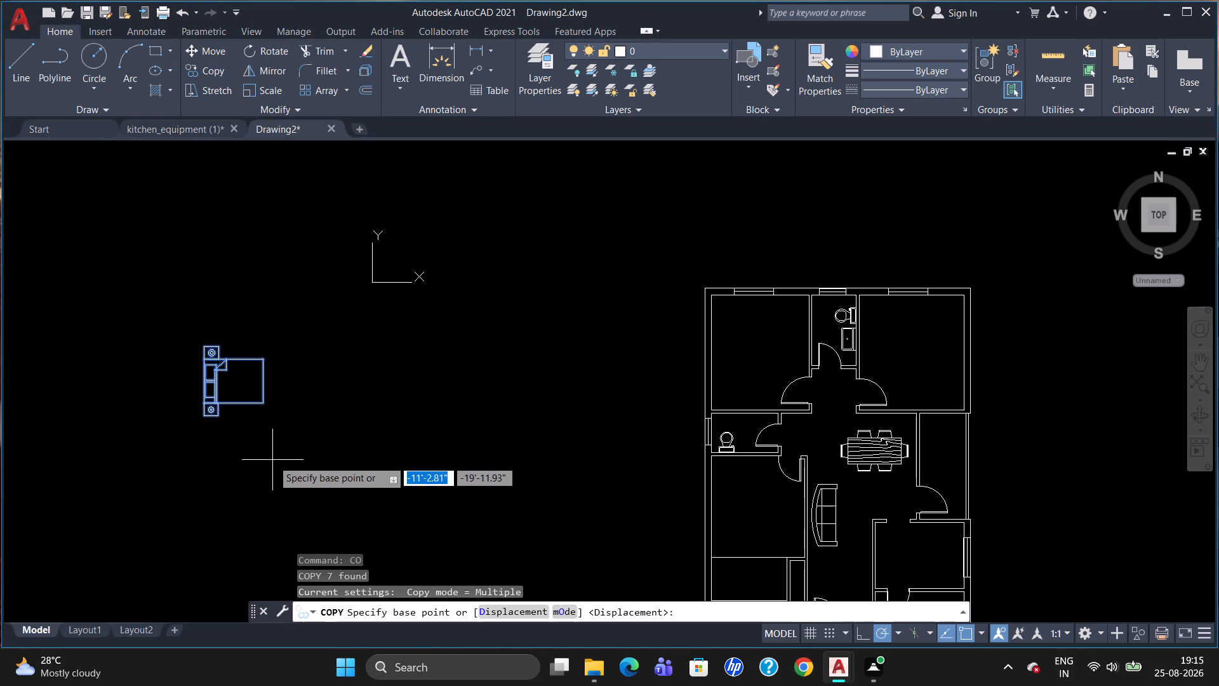
click(202, 346)
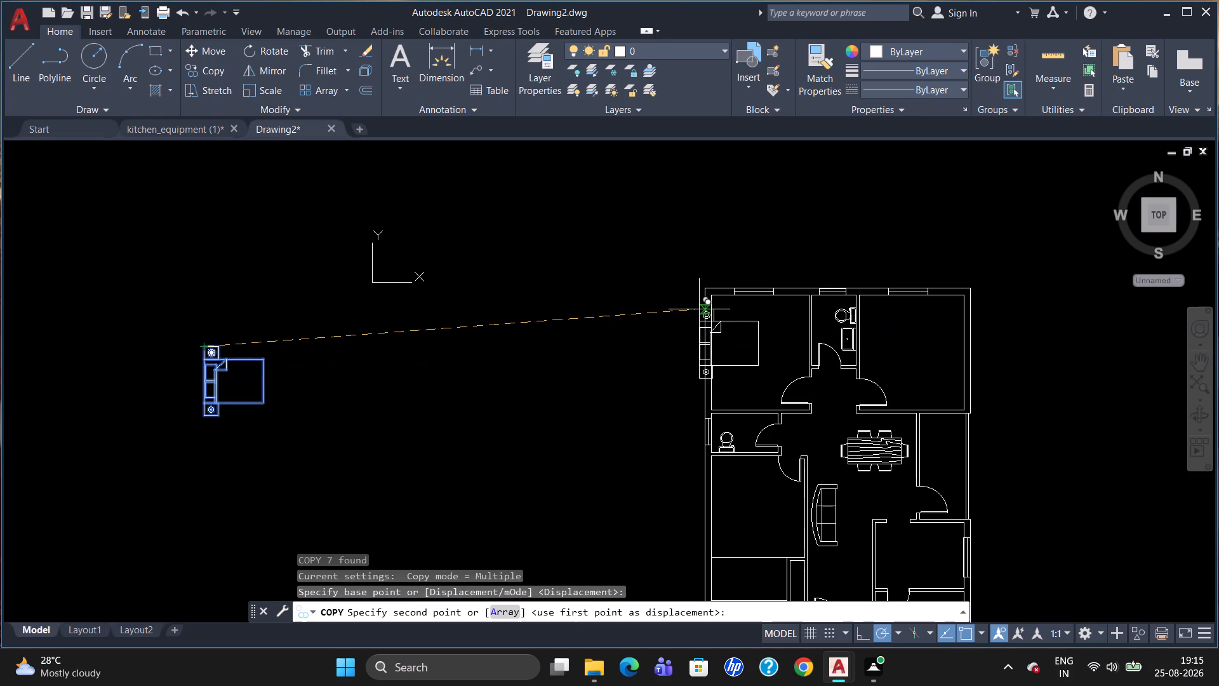
scroll(710, 304, up, 4)
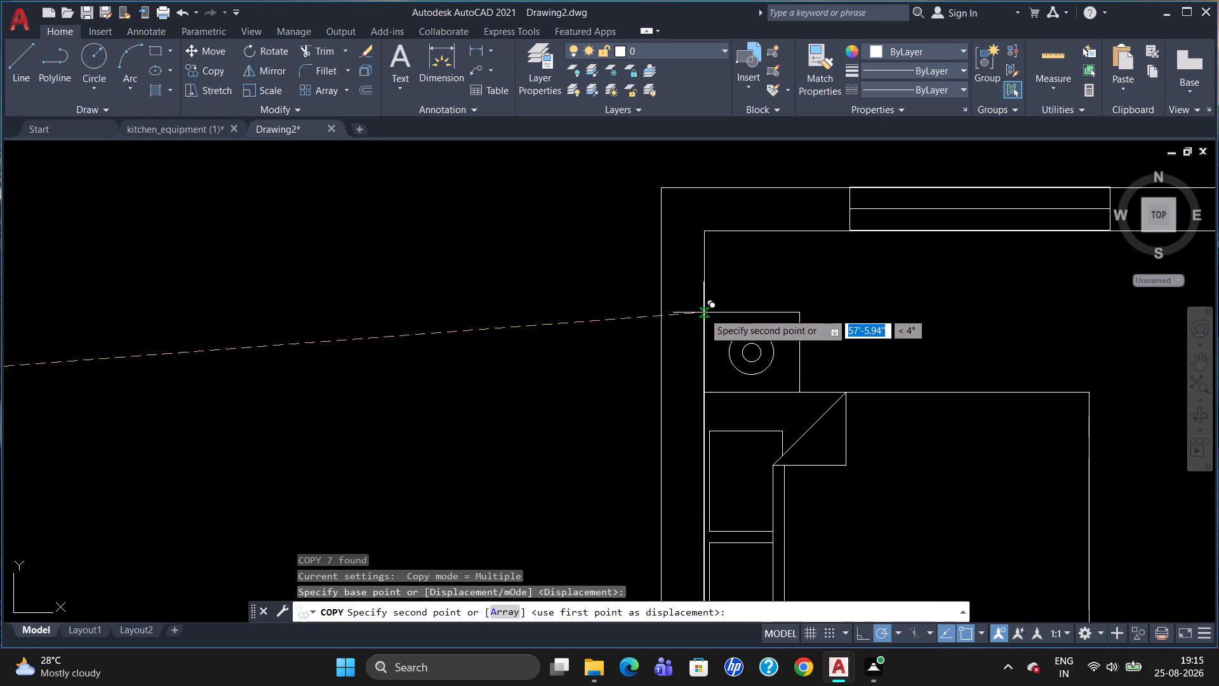
click(703, 313)
Place a second copy of the bed group in the lower left bedroom, against the left wall's inner face.
scroll(724, 292, down, 5)
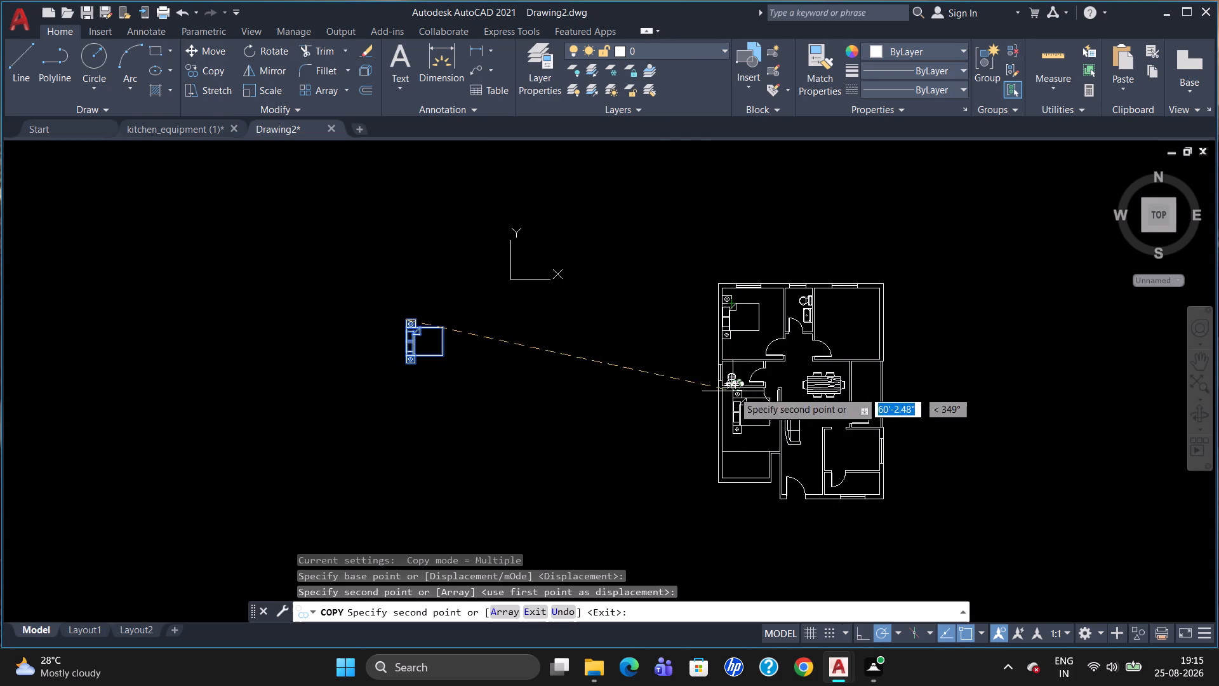
scroll(736, 401, up, 2)
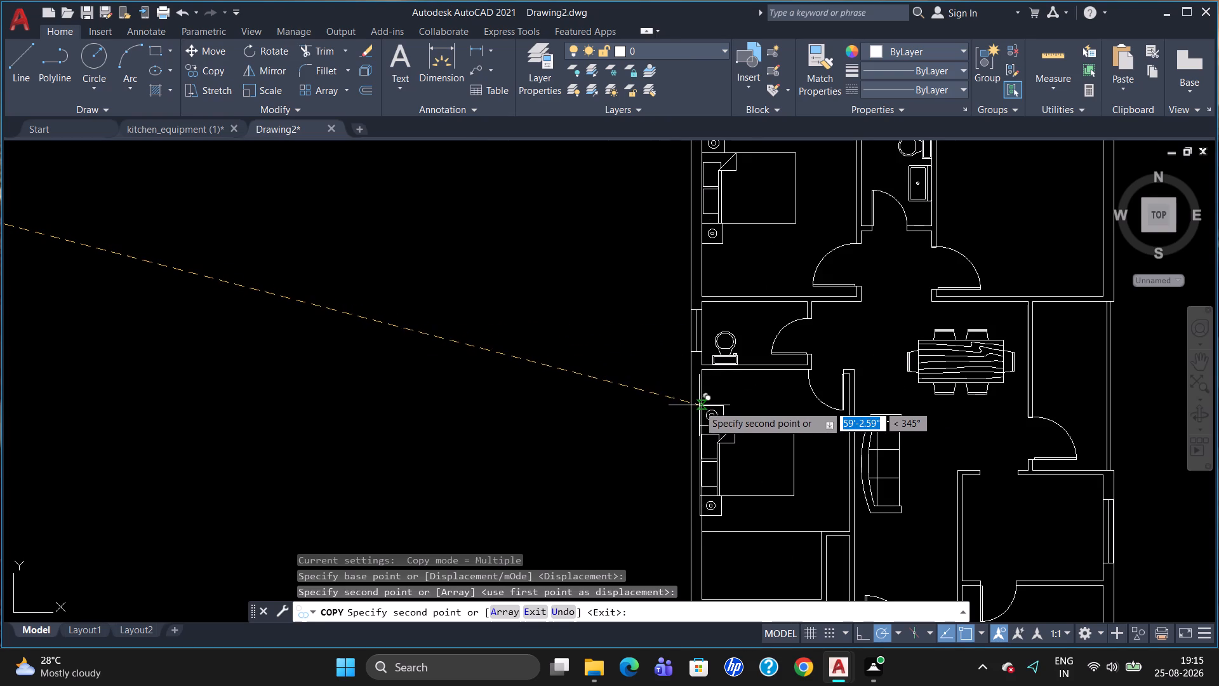
scroll(703, 410, up, 3)
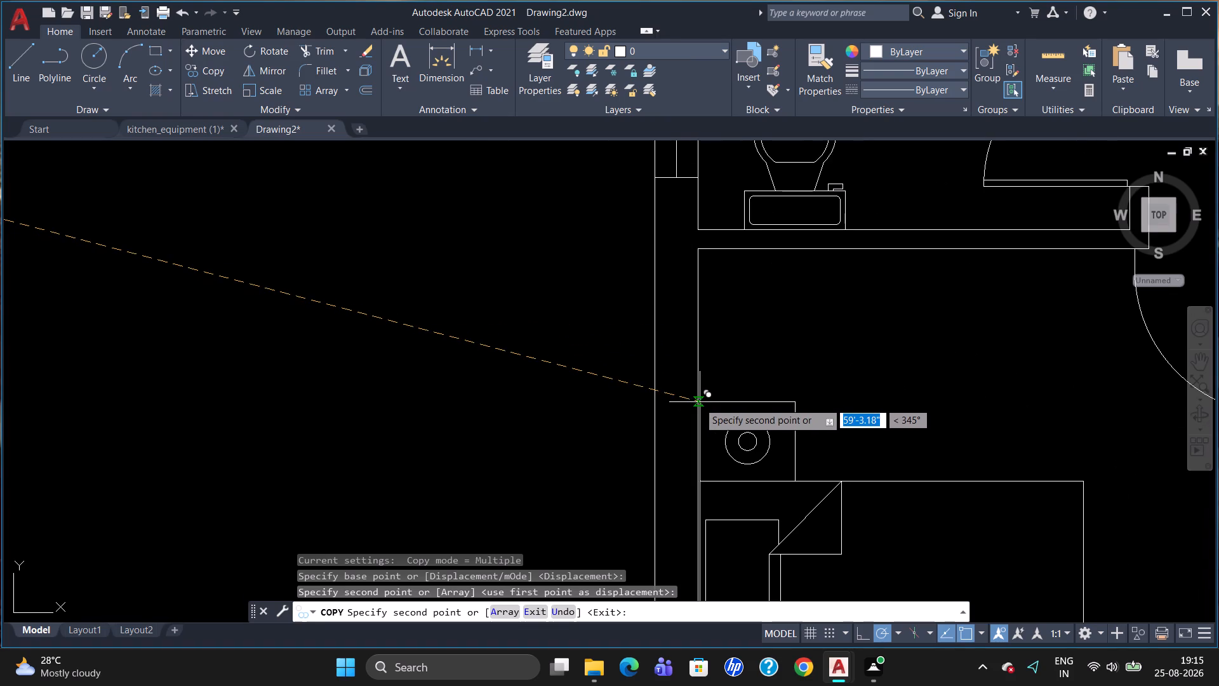
click(698, 401)
scroll(771, 306, down, 3)
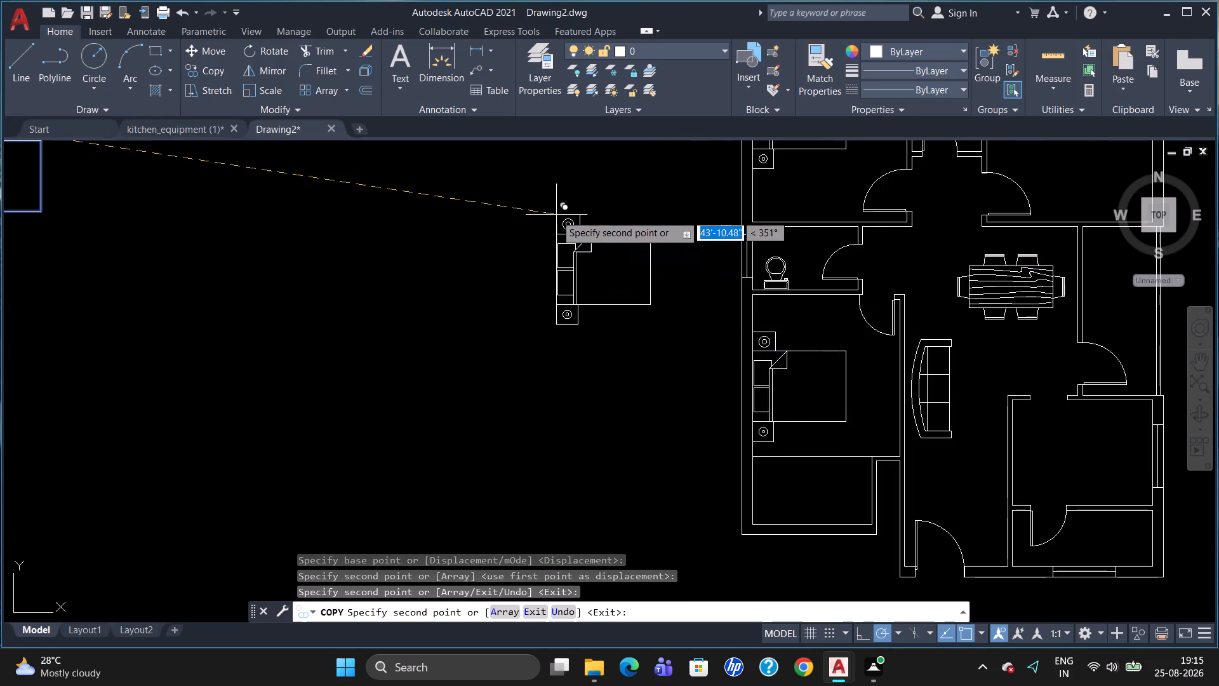
scroll(553, 217, down, 2)
key(Escape)
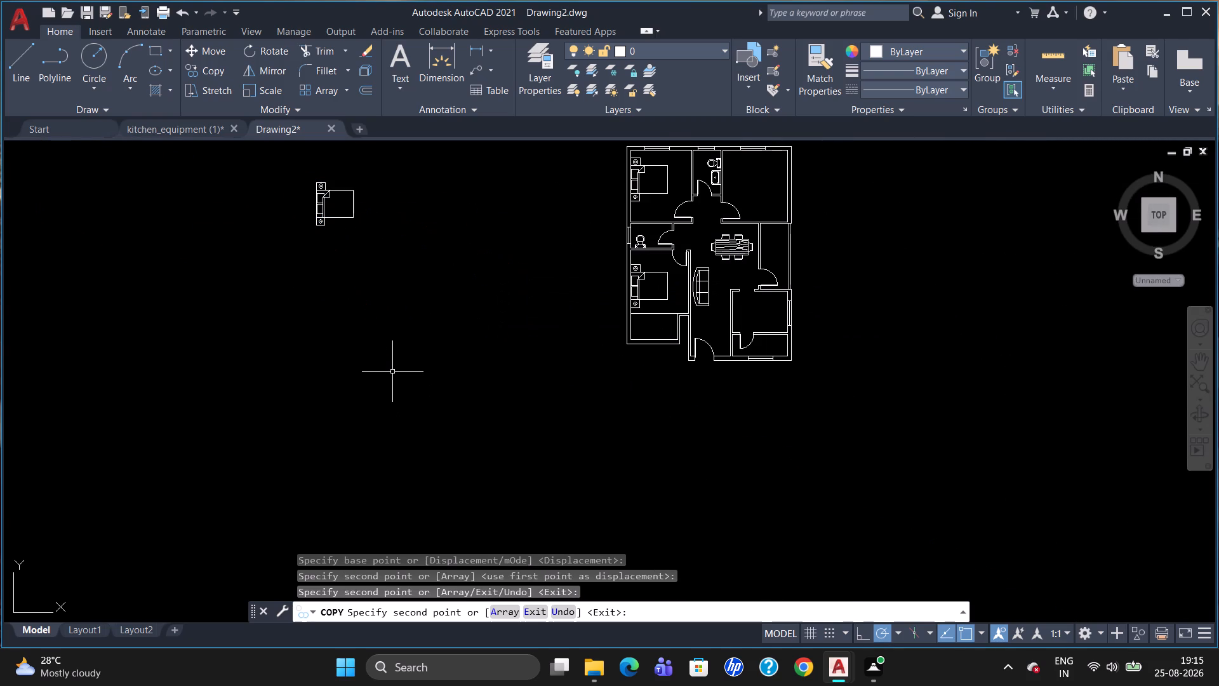
Mirror the original bed group outside the plan across a vertical line, erasing the source objects.
click(322, 187)
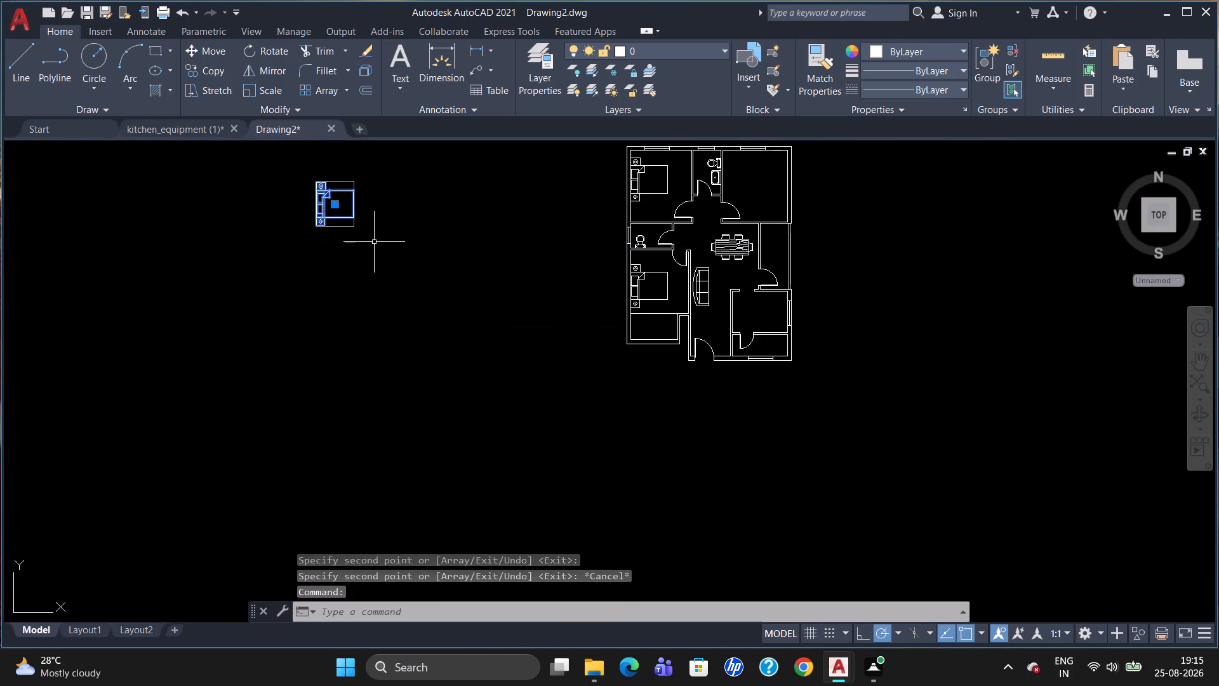
text(MI)
key(Return)
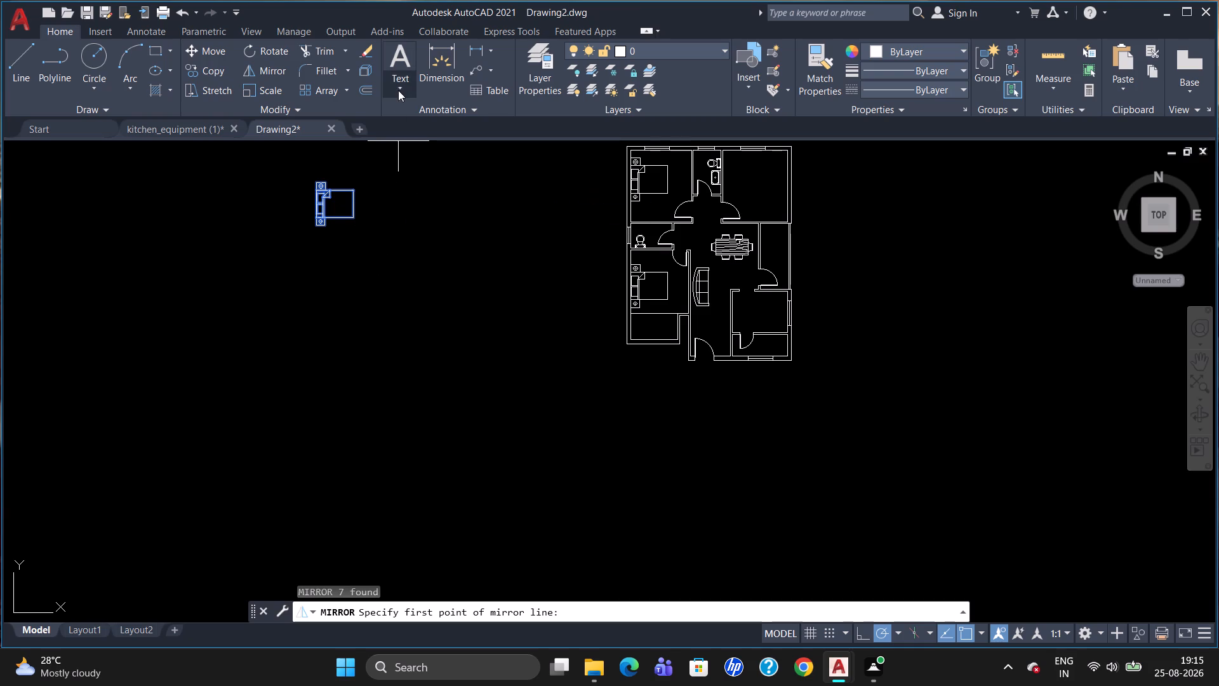
drag(411, 171, 415, 307)
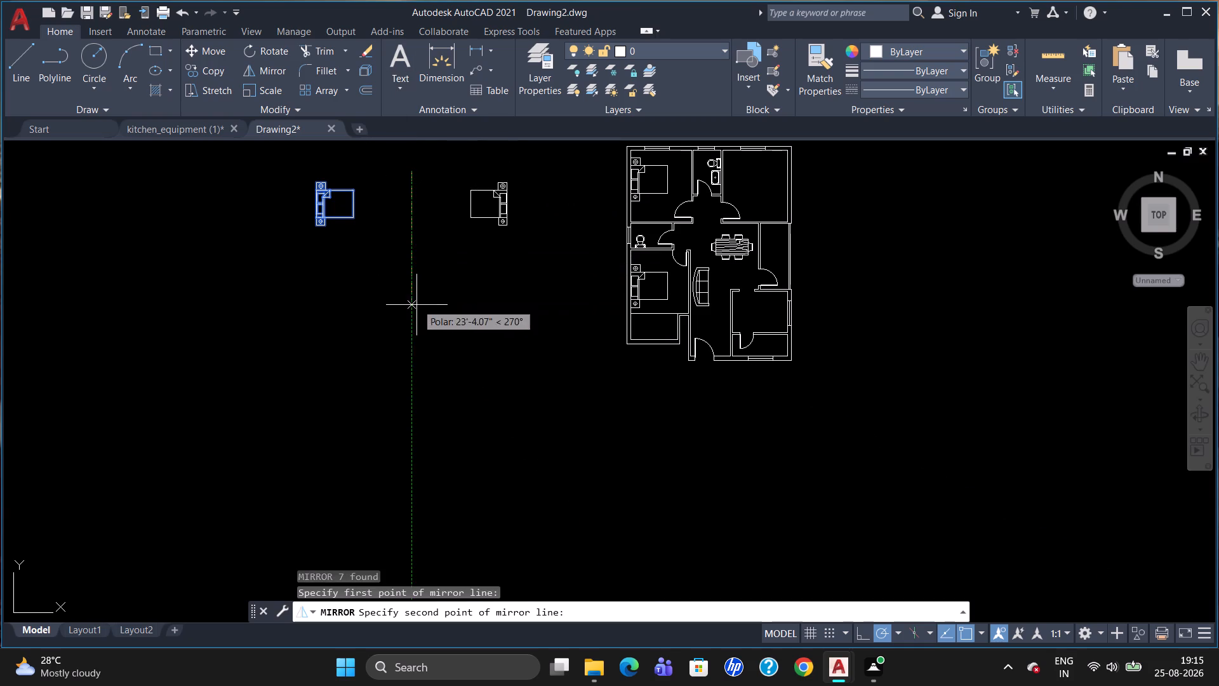
drag(415, 307, 412, 323)
click(412, 323)
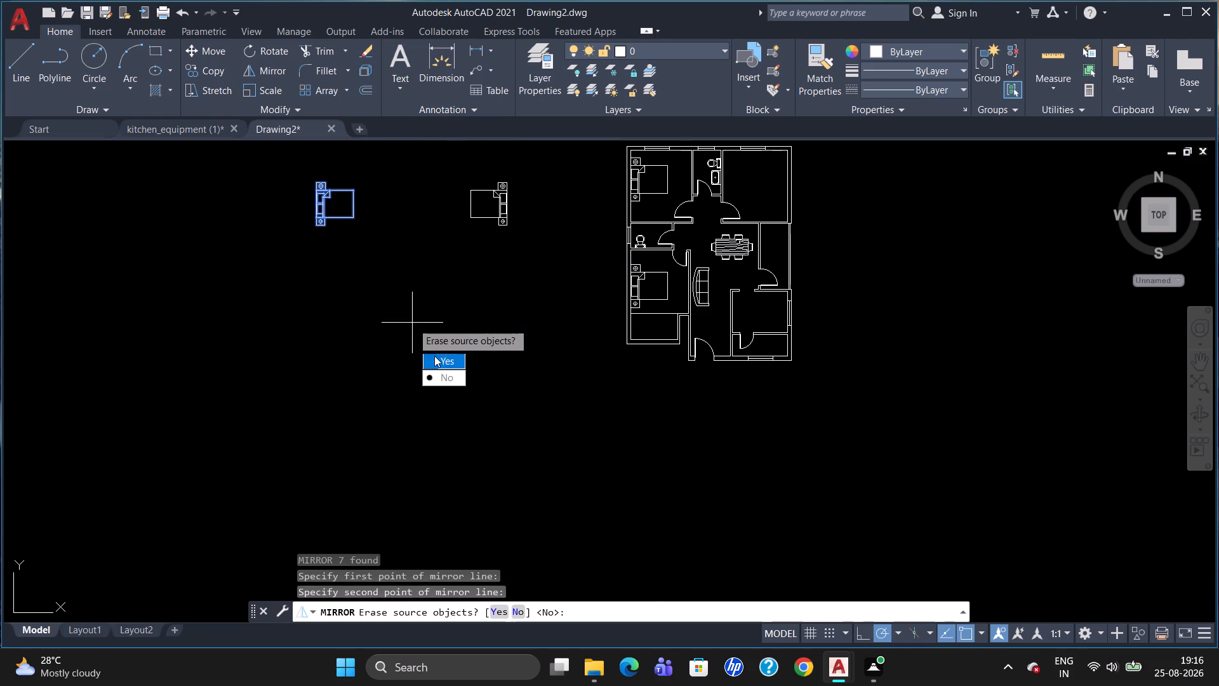
drag(434, 356, 412, 323)
Move the mirrored bed group into the upper right bedroom, with its headboard against the right wall's inner face.
click(474, 192)
key(m)
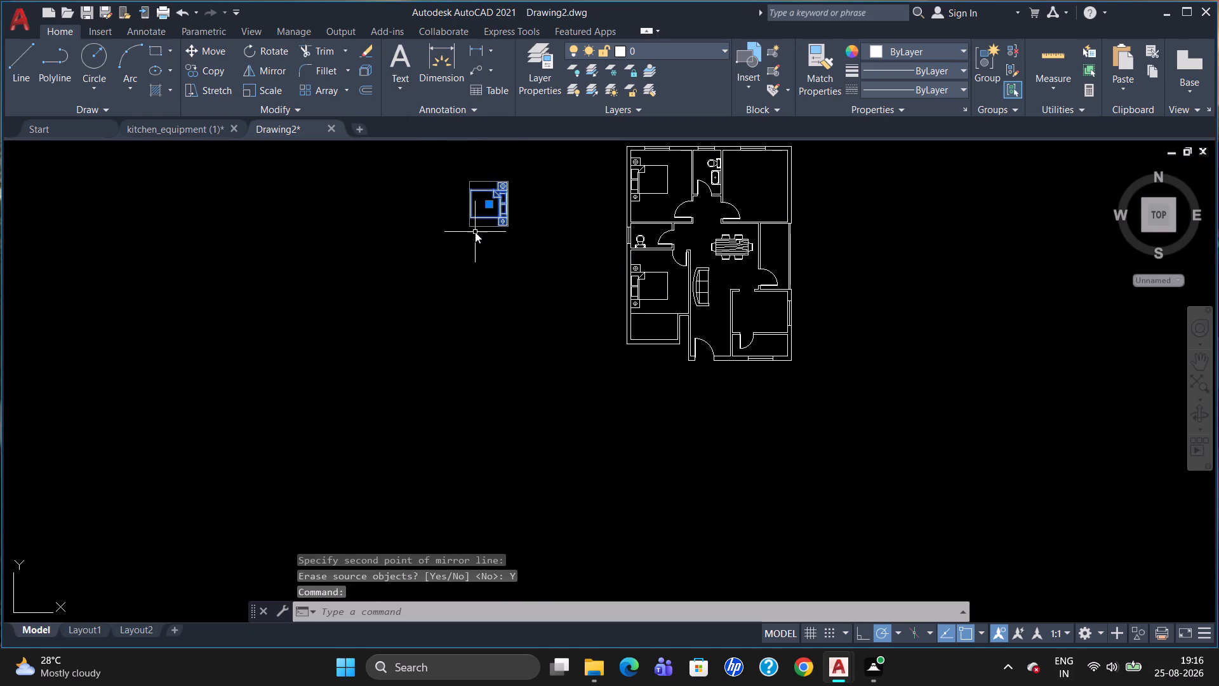
key(Return)
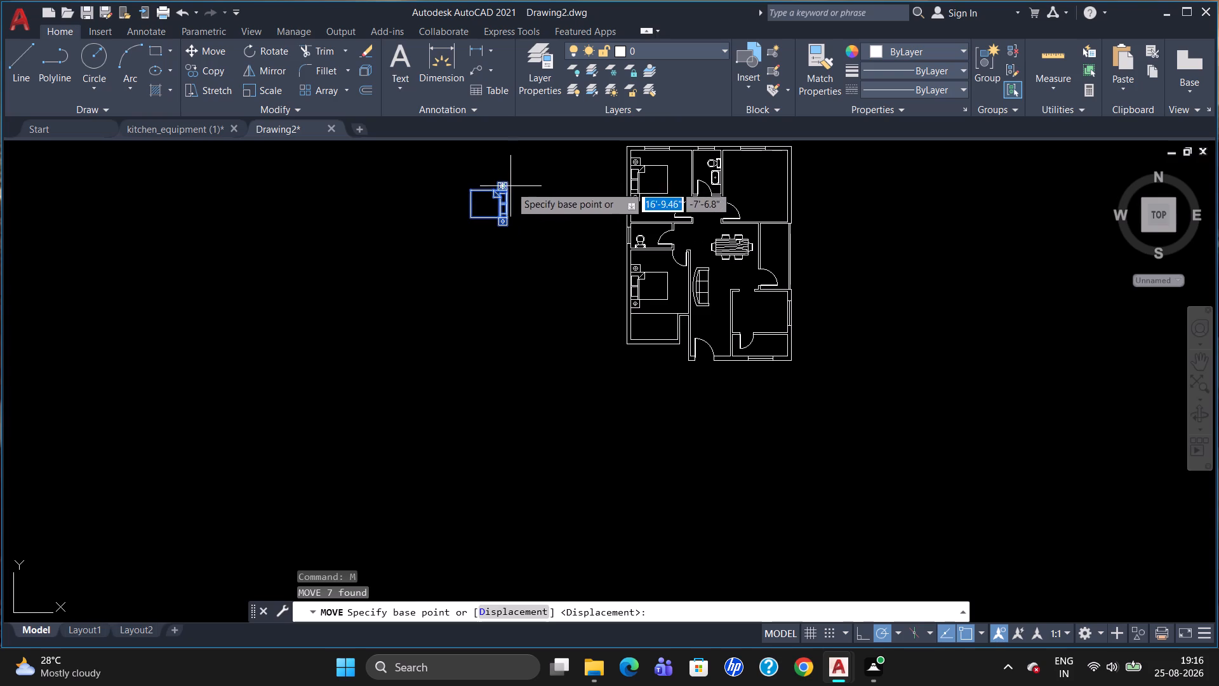
click(508, 187)
scroll(781, 160, up, 2)
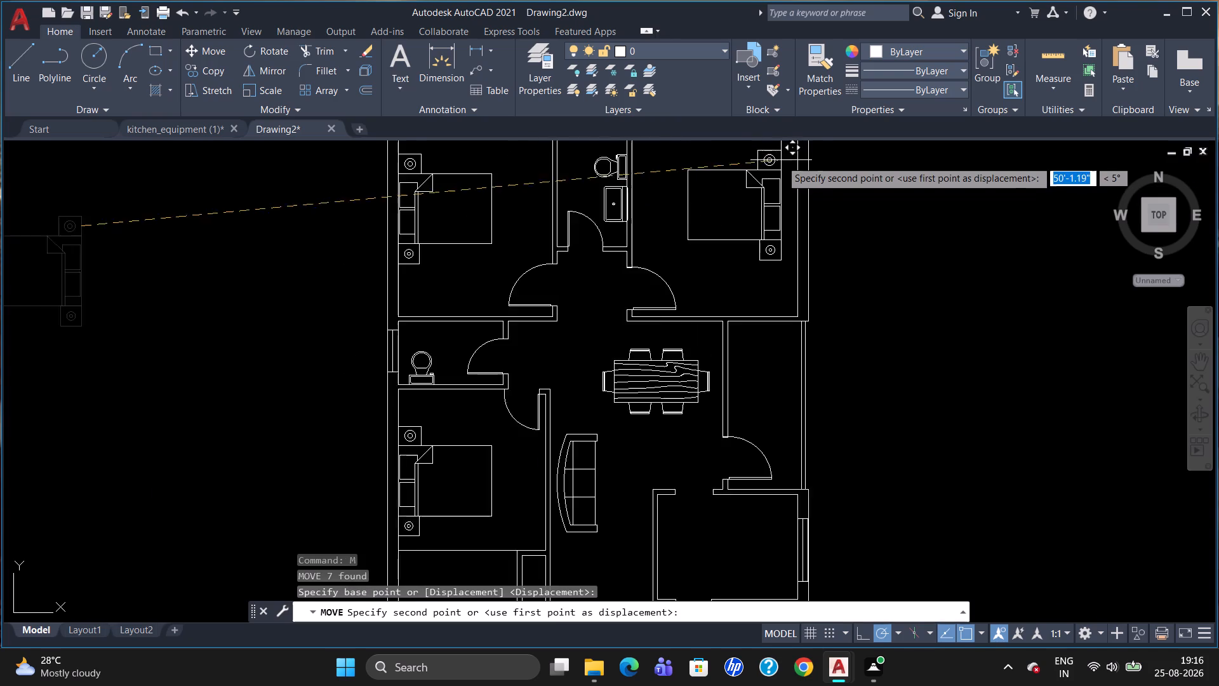
scroll(781, 160, up, 1)
scroll(781, 168, down, 2)
scroll(785, 166, up, 3)
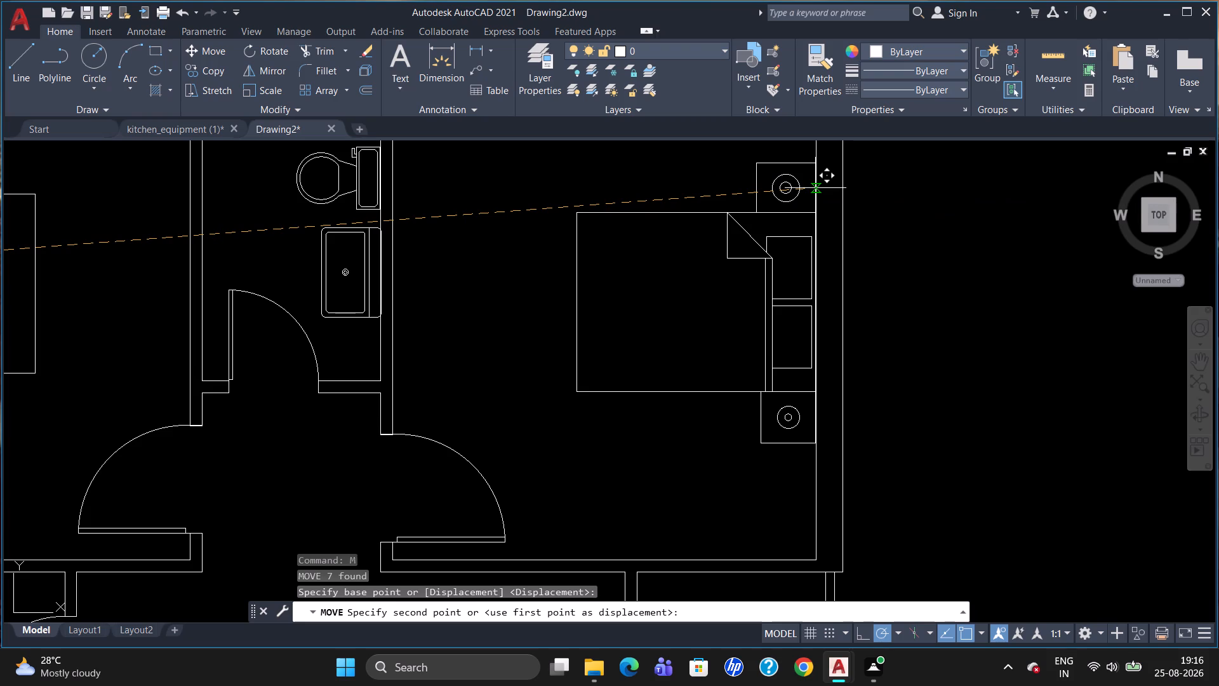
click(815, 188)
scroll(735, 206, down, 2)
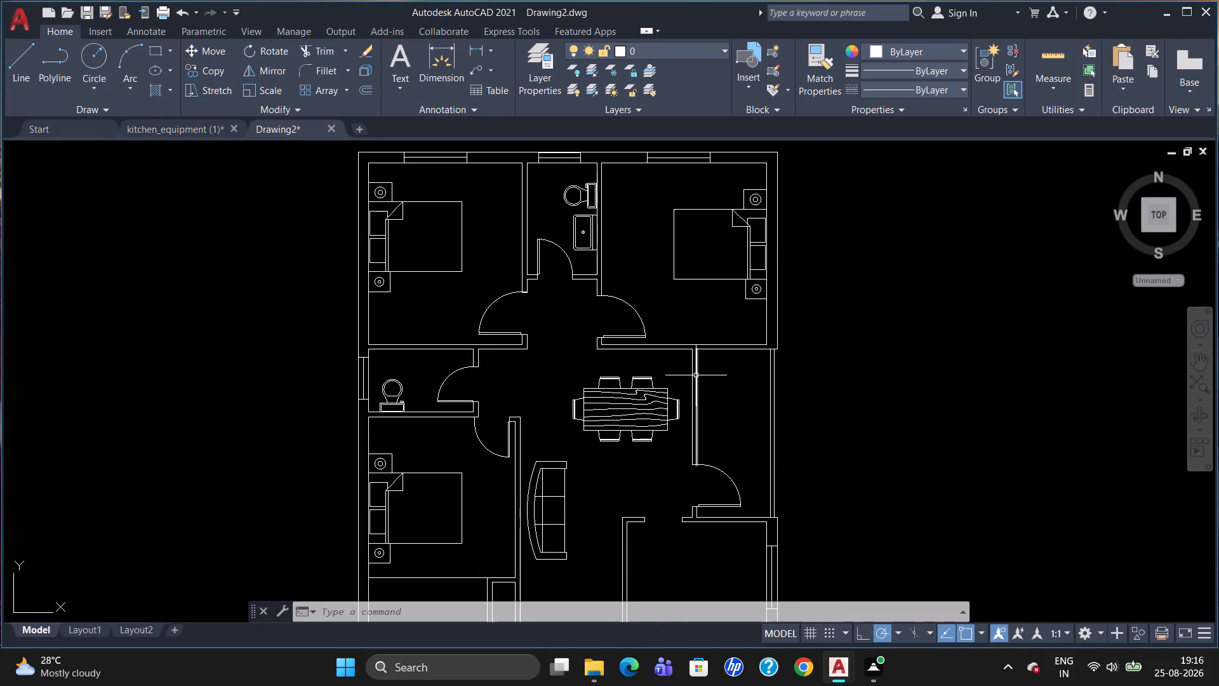
scroll(625, 440, down, 1)
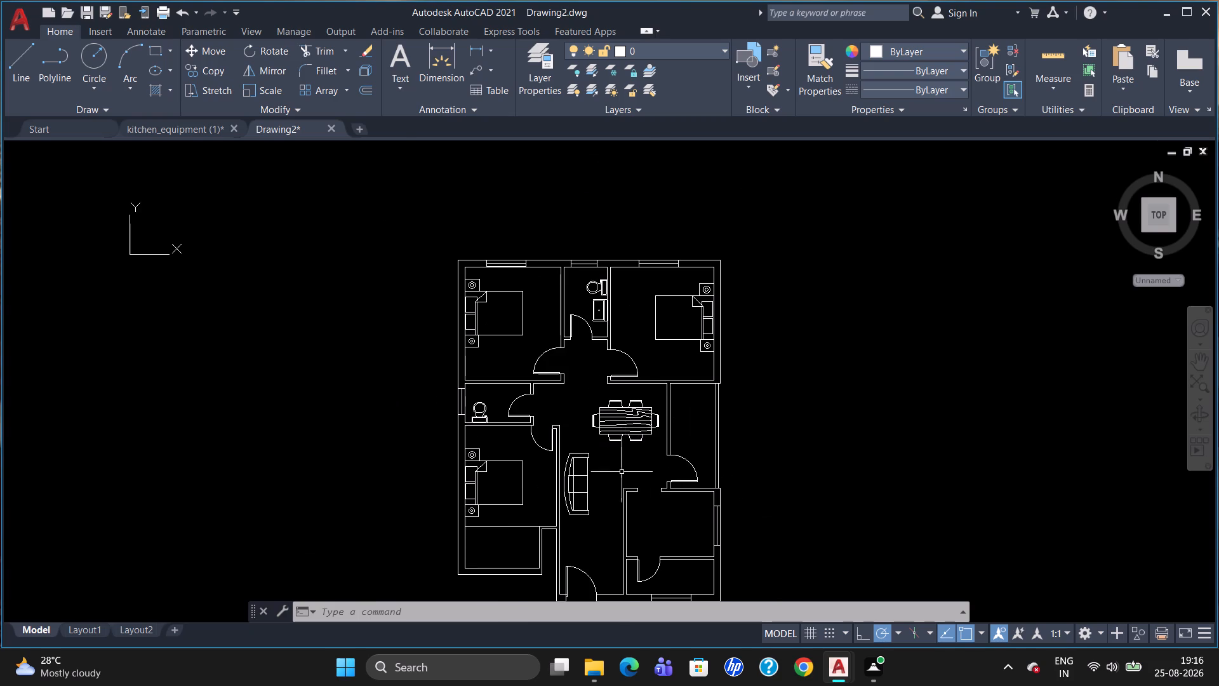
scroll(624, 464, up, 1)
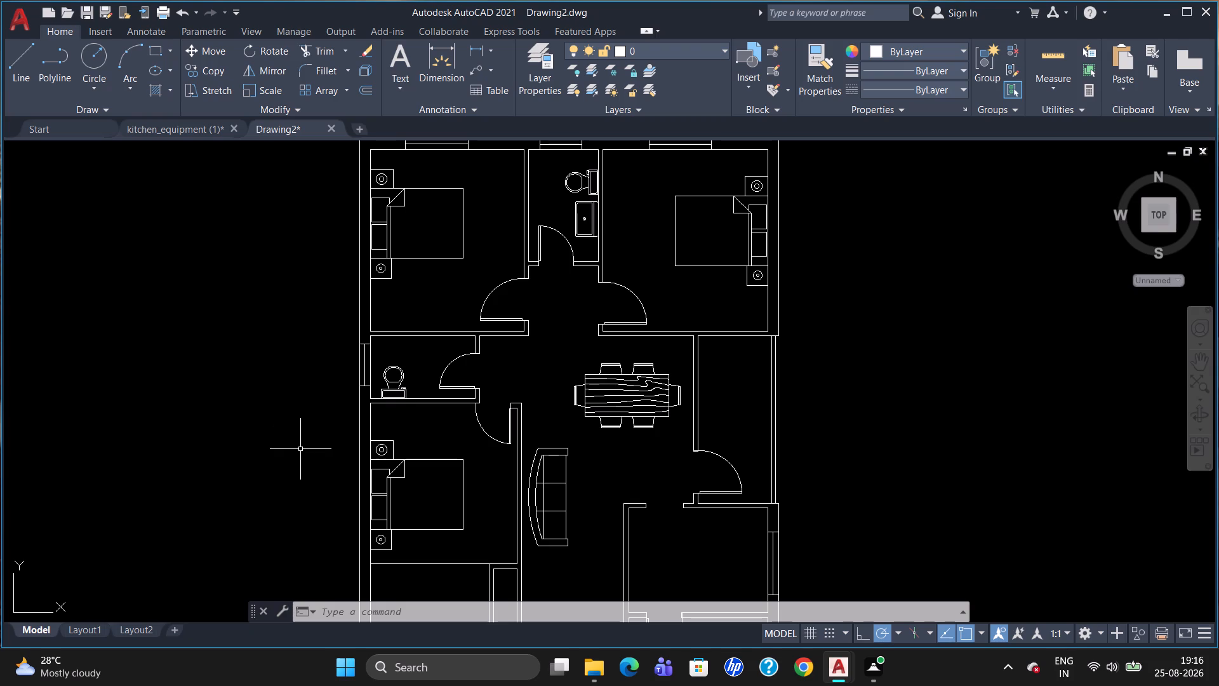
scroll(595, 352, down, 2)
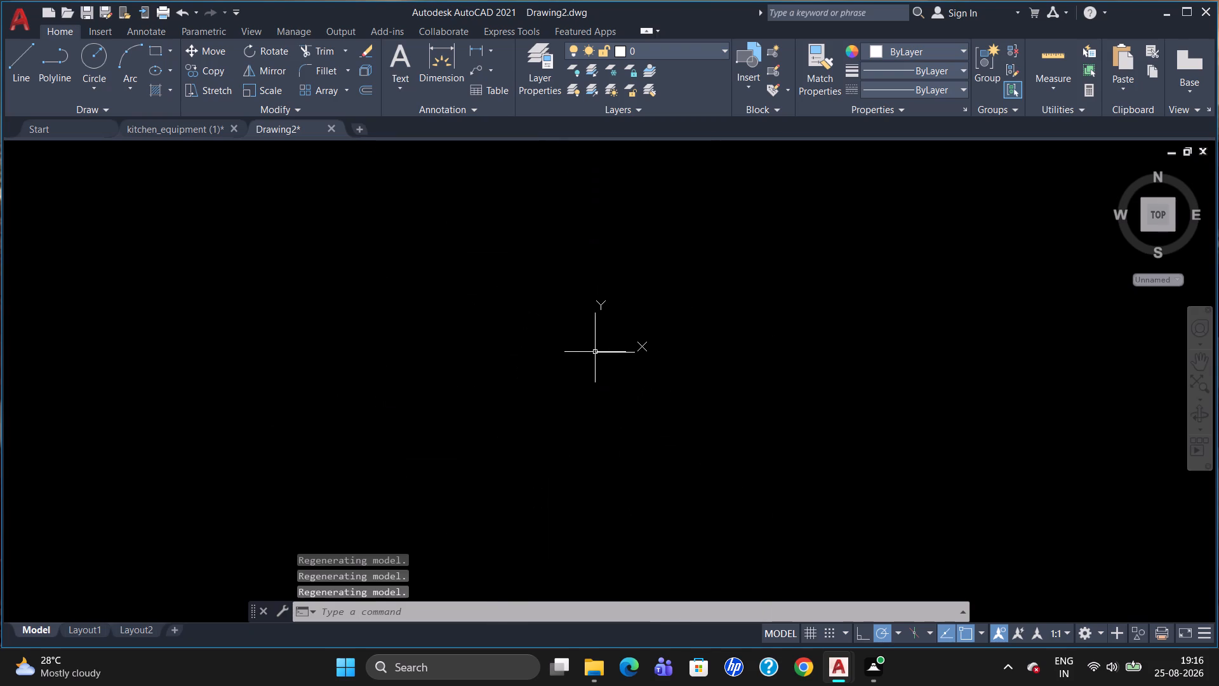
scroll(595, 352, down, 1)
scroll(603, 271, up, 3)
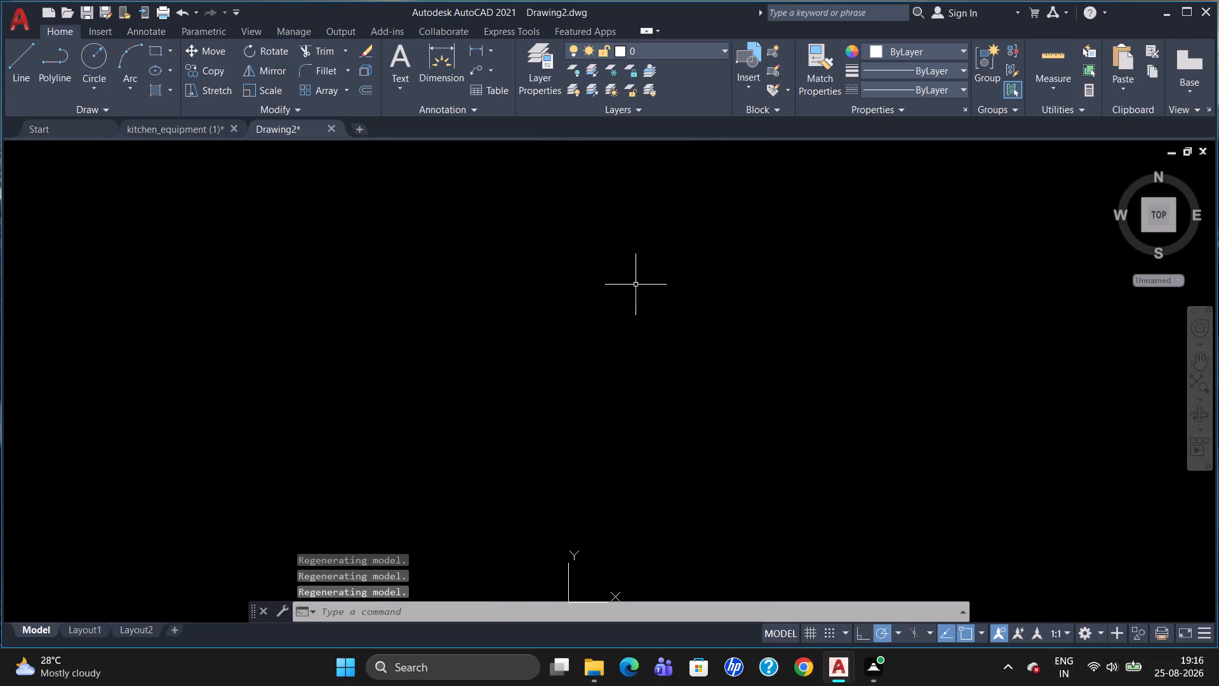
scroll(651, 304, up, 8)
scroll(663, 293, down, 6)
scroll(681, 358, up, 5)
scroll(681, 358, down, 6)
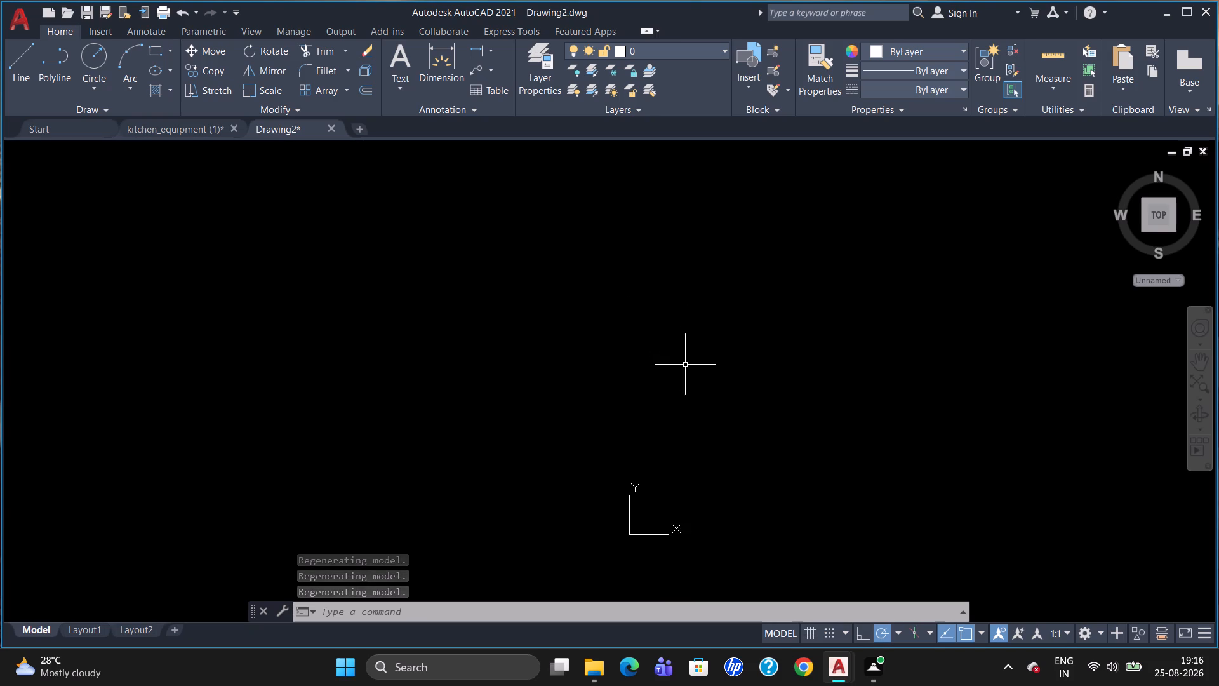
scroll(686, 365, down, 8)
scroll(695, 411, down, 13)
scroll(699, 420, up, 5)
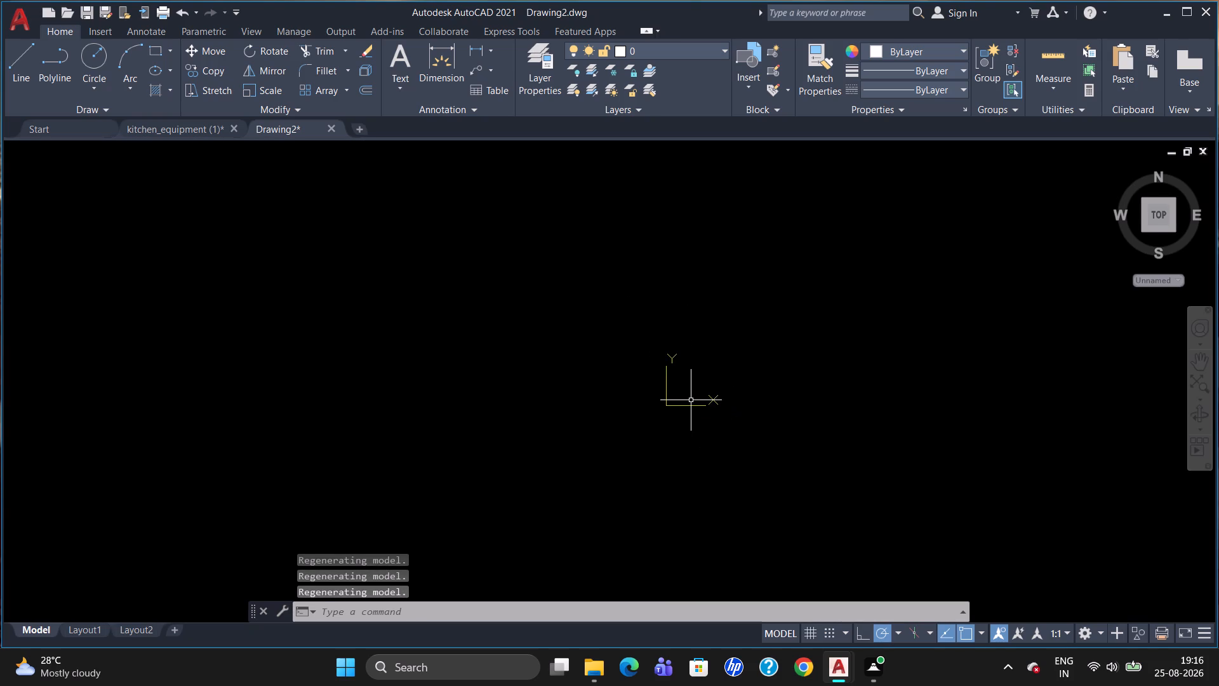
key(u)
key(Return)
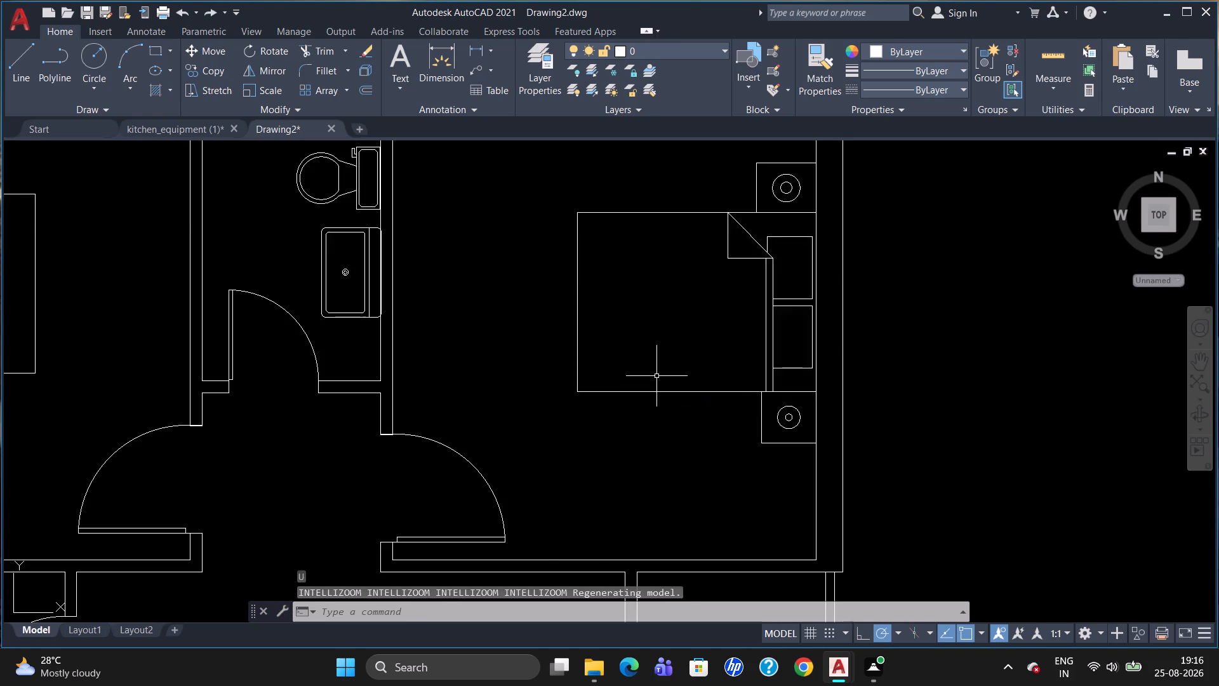
Draw a vertical counter line in the lower right kitchen, from the top wall's inner face down to the bottom wall's inner face.
scroll(657, 376, down, 2)
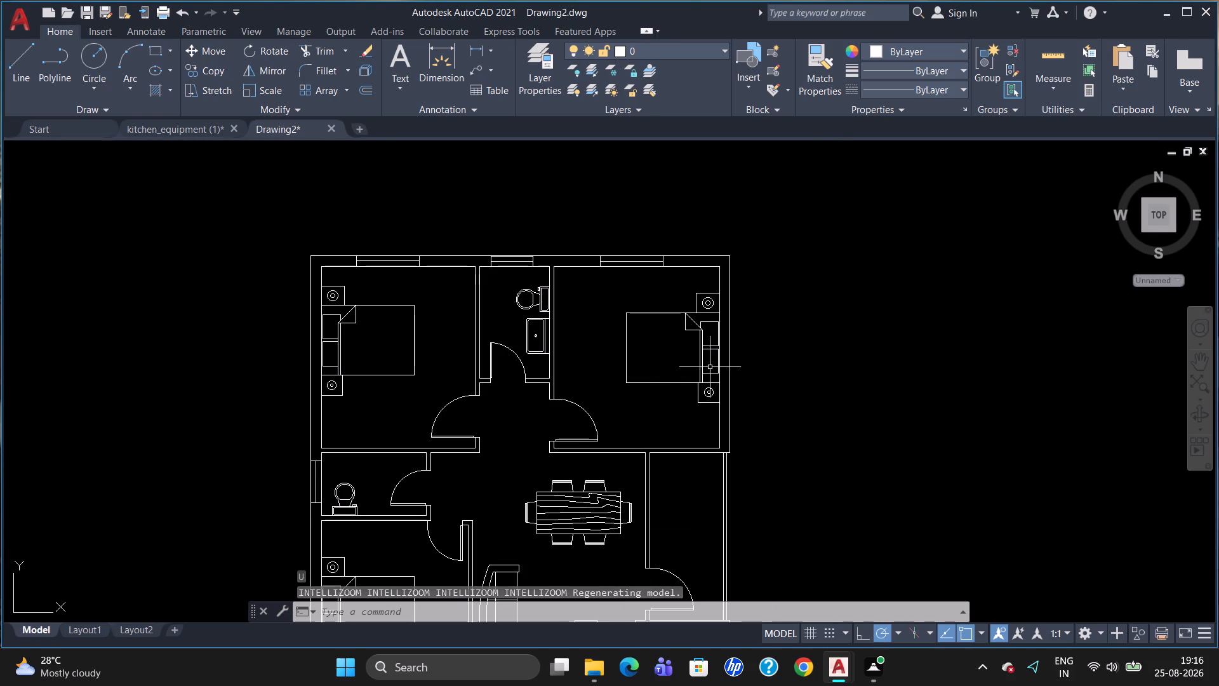
scroll(714, 363, down, 2)
scroll(679, 501, up, 2)
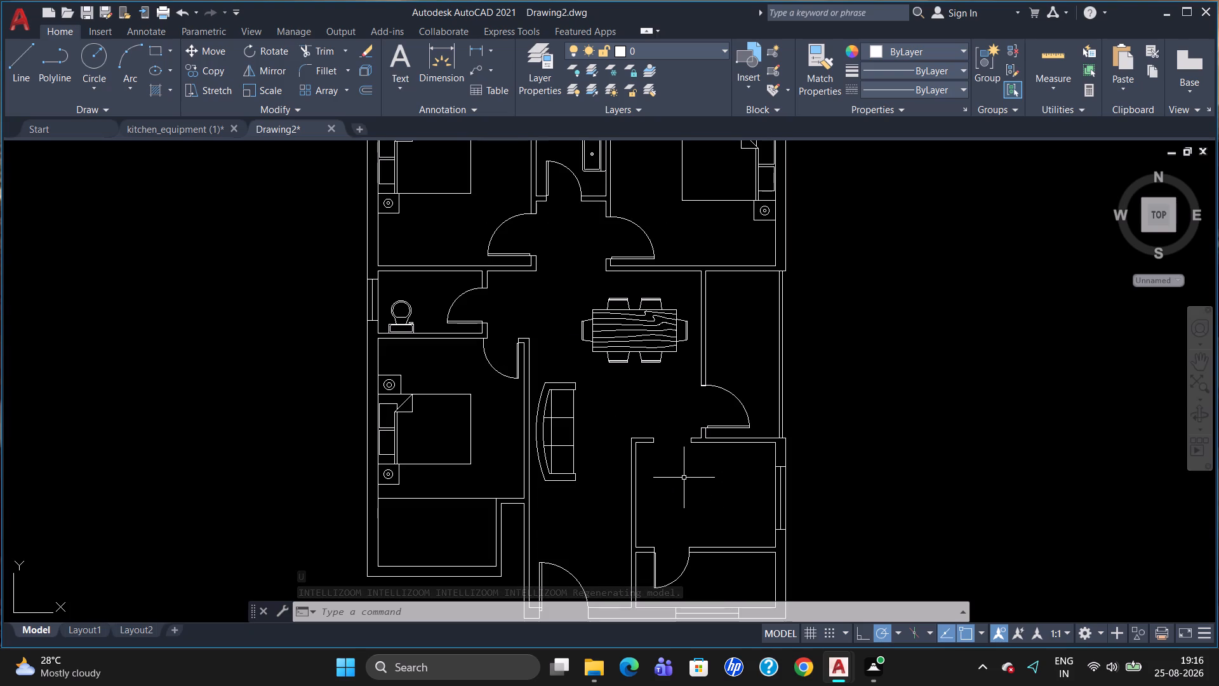
key(l)
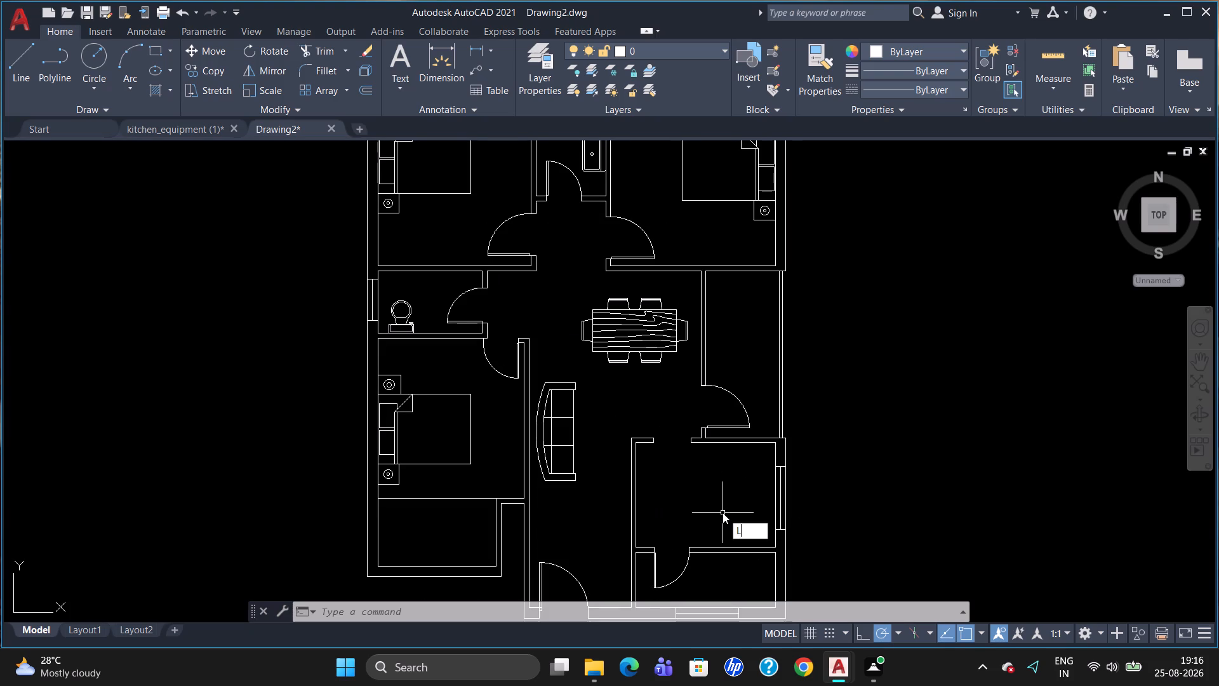
key(Return)
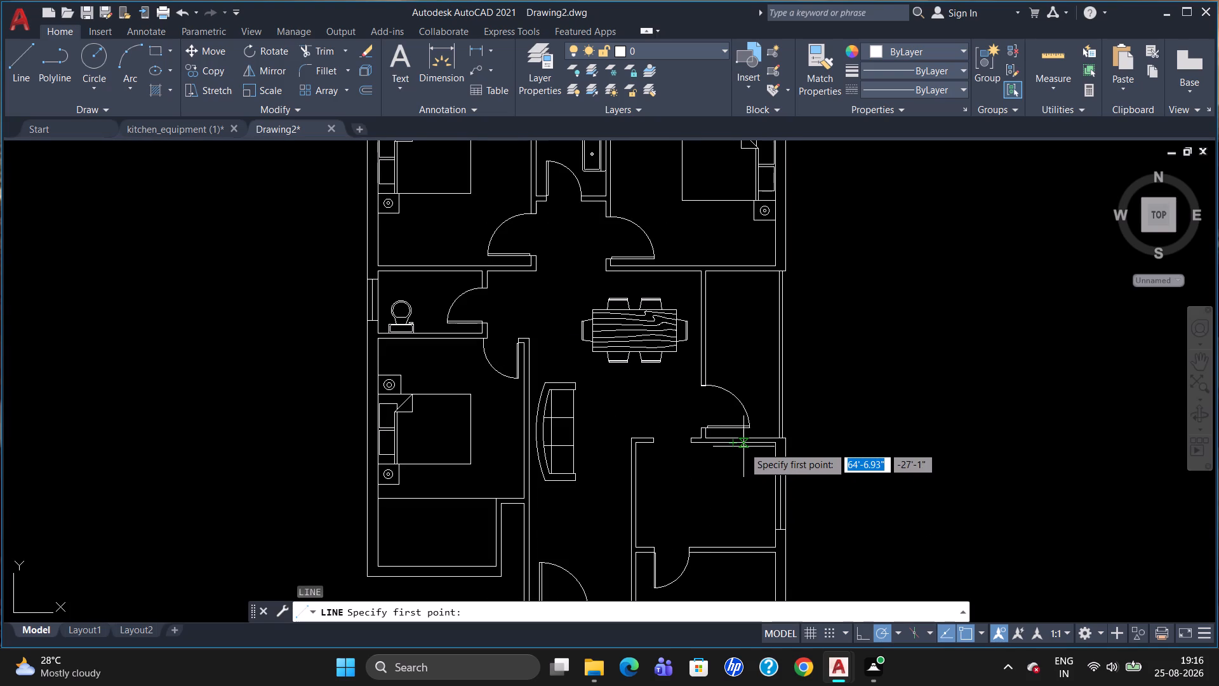
scroll(740, 450, up, 3)
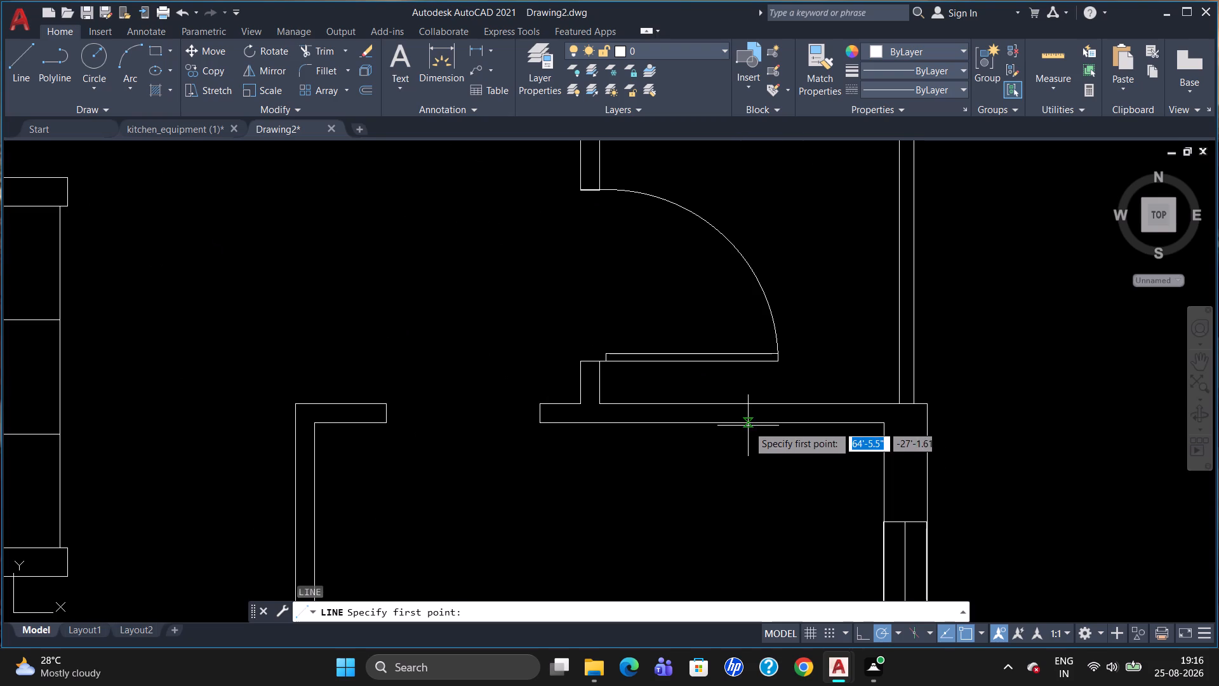
drag(748, 426, 748, 436)
scroll(756, 518, down, 3)
scroll(756, 567, up, 4)
scroll(746, 451, down, 2)
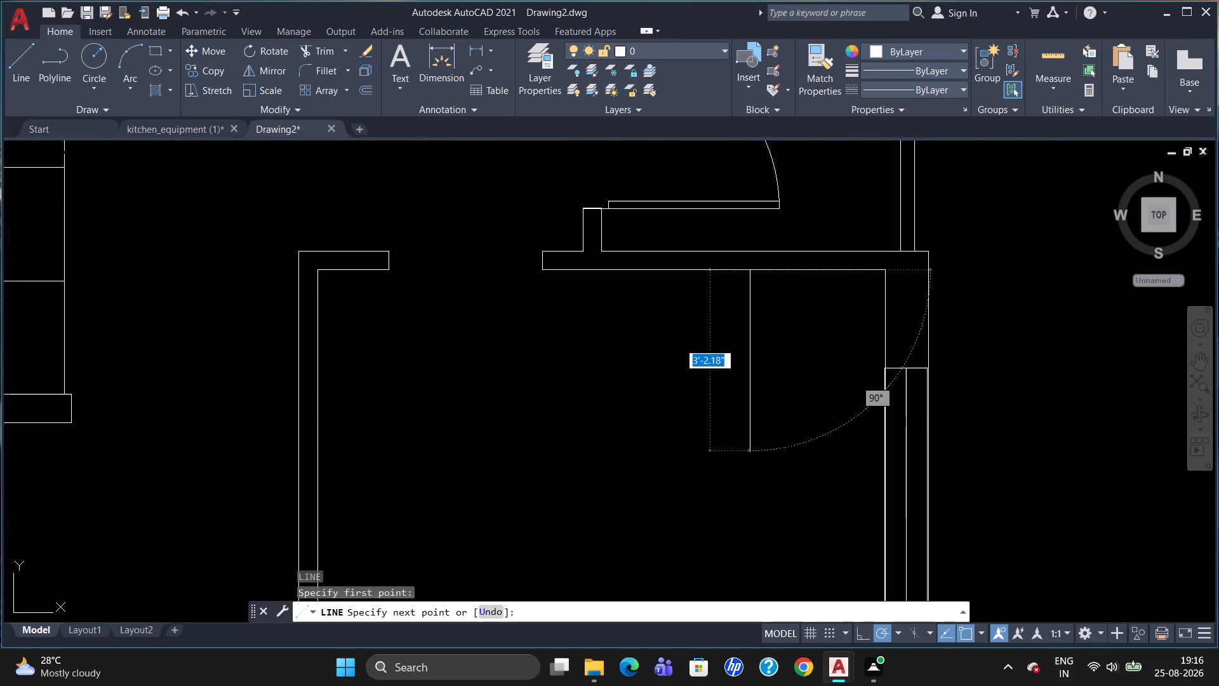
scroll(746, 451, down, 4)
scroll(753, 516, up, 4)
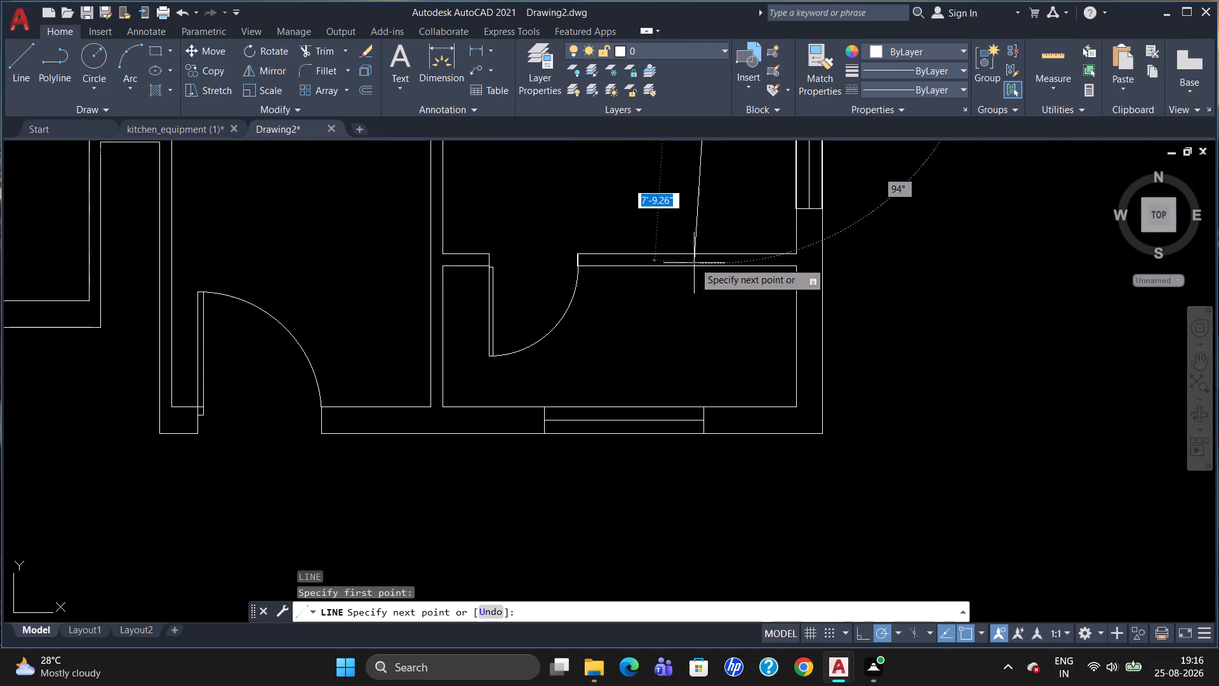
click(707, 252)
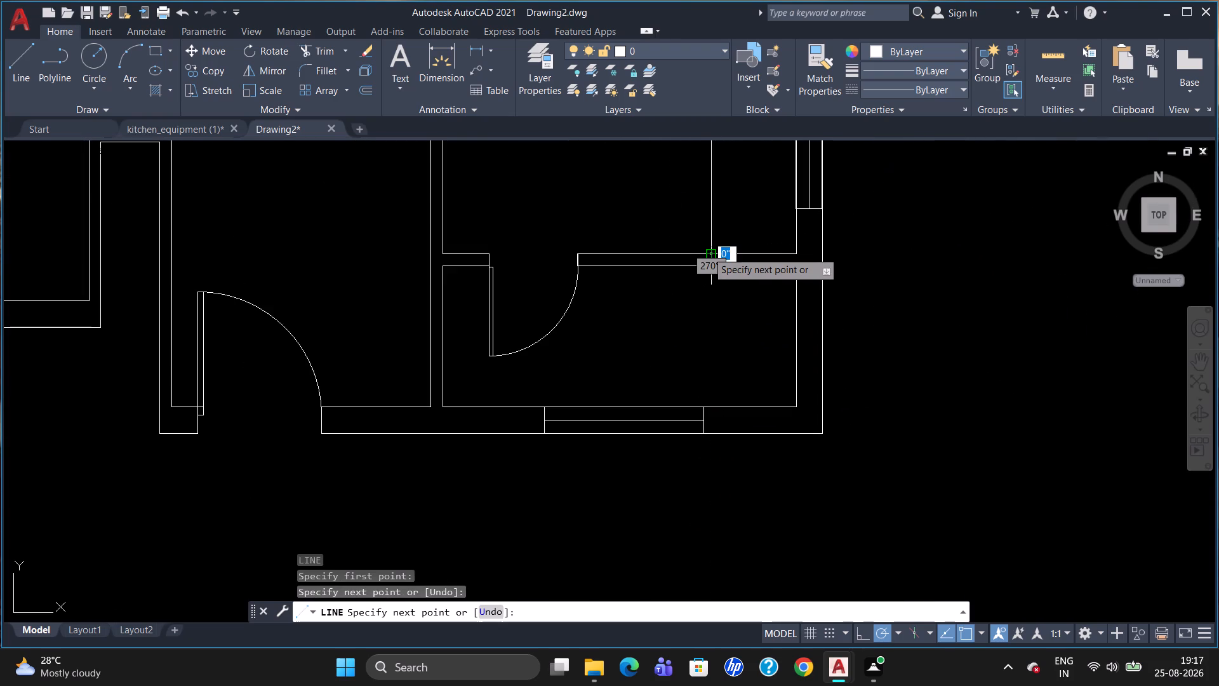
key(Escape)
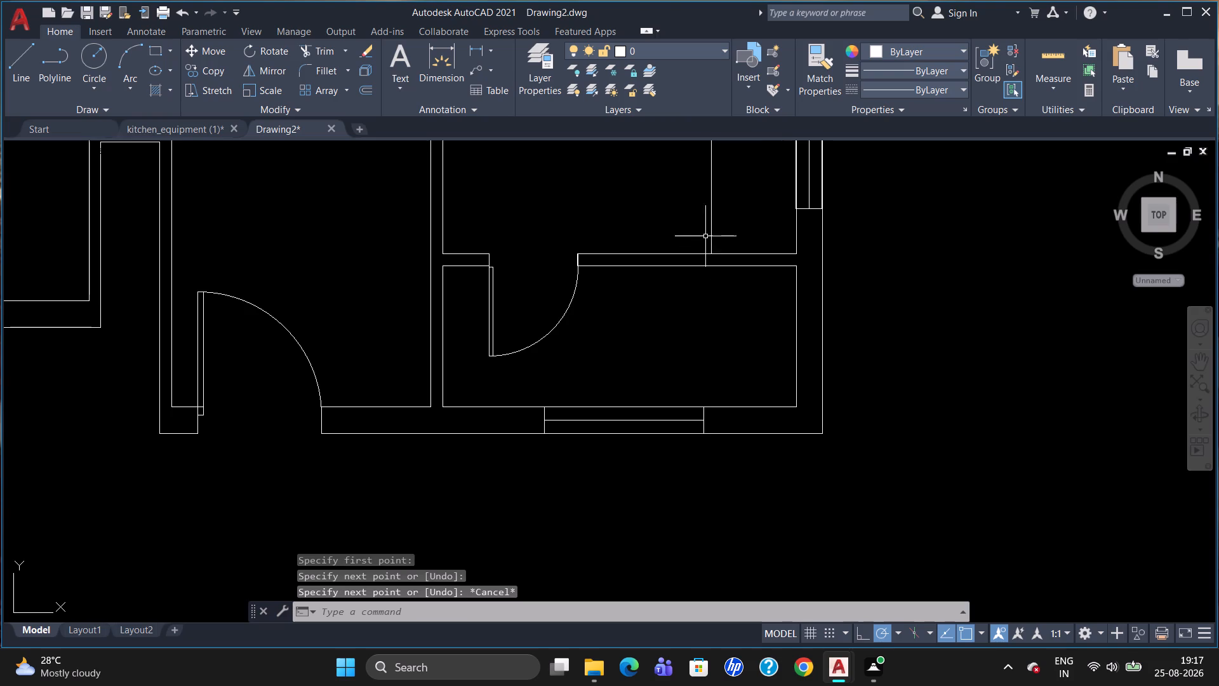
Copy the washbasin from the upper bathroom onto the kitchen counter strip, near its top end beside the right wall.
scroll(716, 246, down, 2)
scroll(731, 206, up, 4)
scroll(735, 248, down, 4)
scroll(747, 216, up, 3)
scroll(752, 241, down, 2)
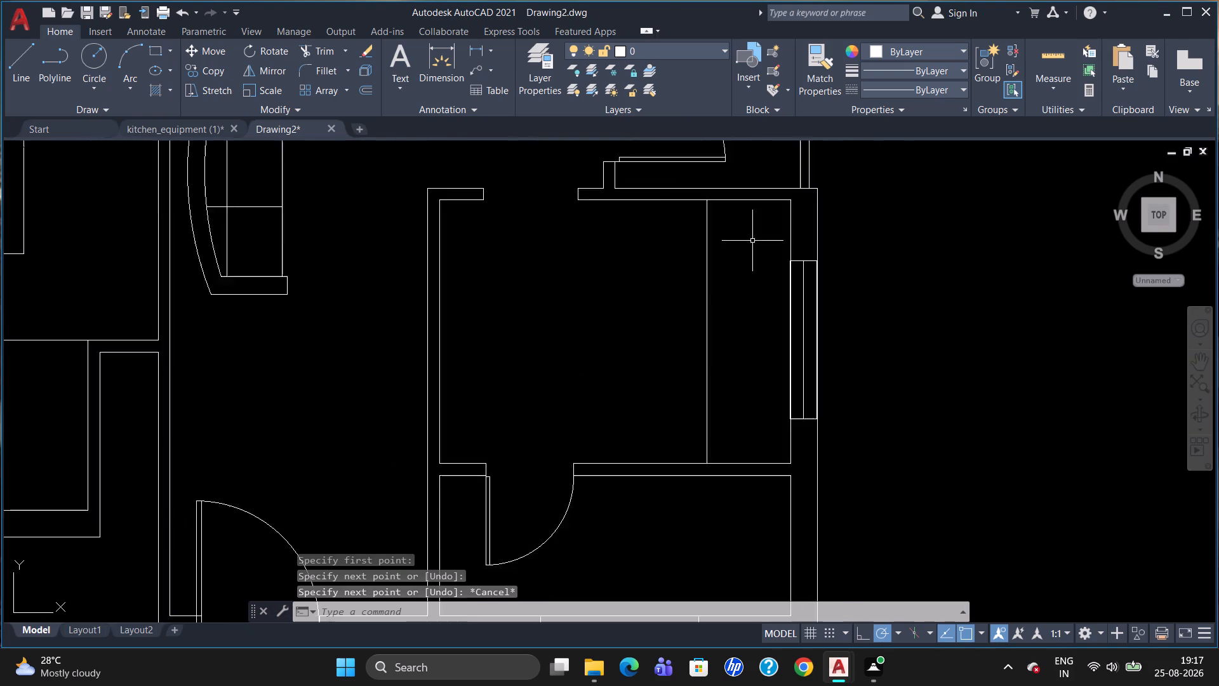
scroll(753, 244, down, 2)
scroll(750, 199, up, 3)
scroll(756, 227, down, 5)
scroll(751, 187, up, 2)
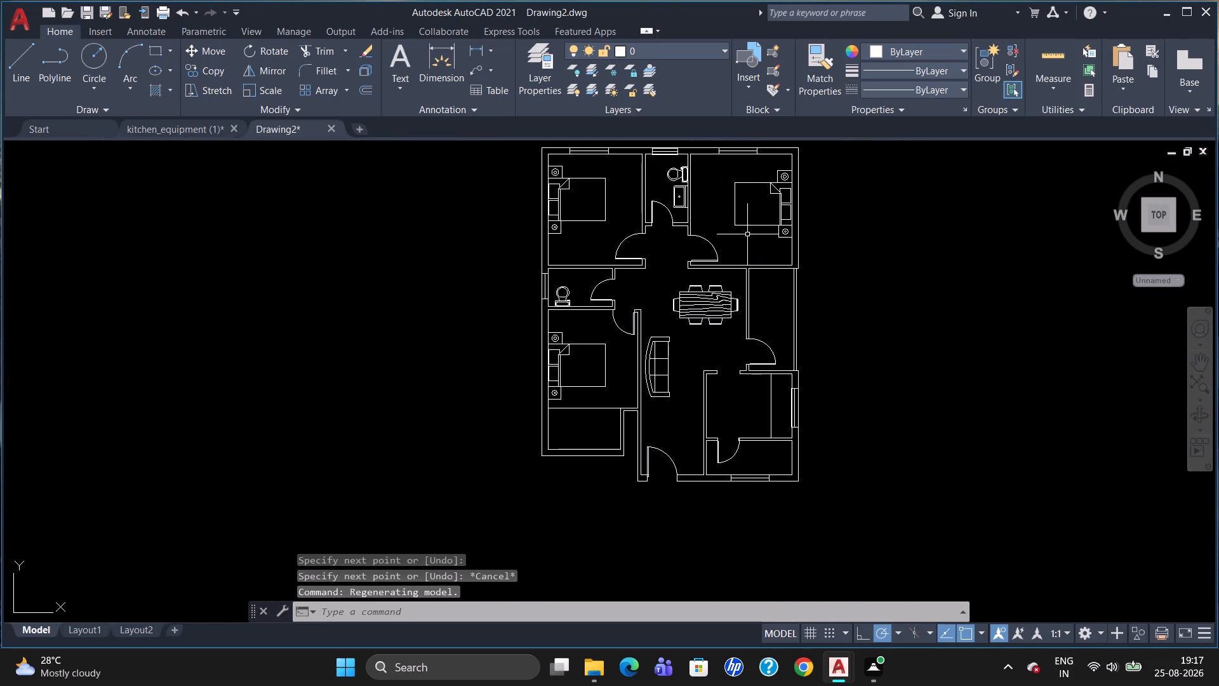
click(677, 198)
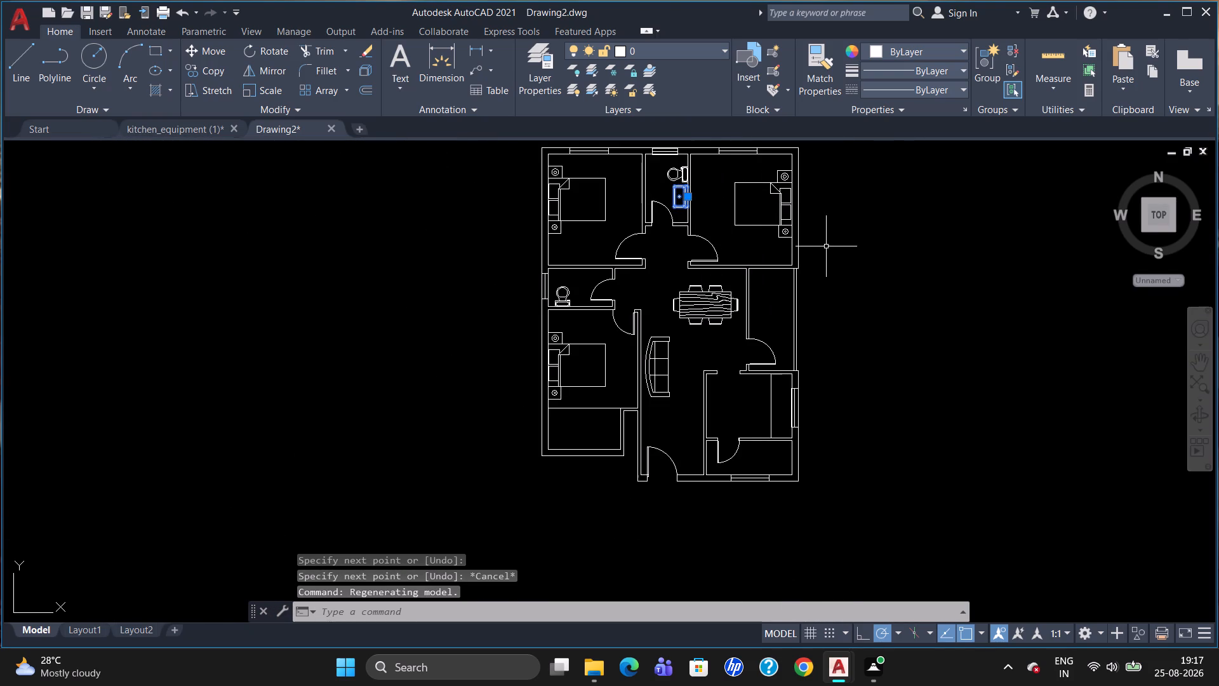
text(CO)
key(Return)
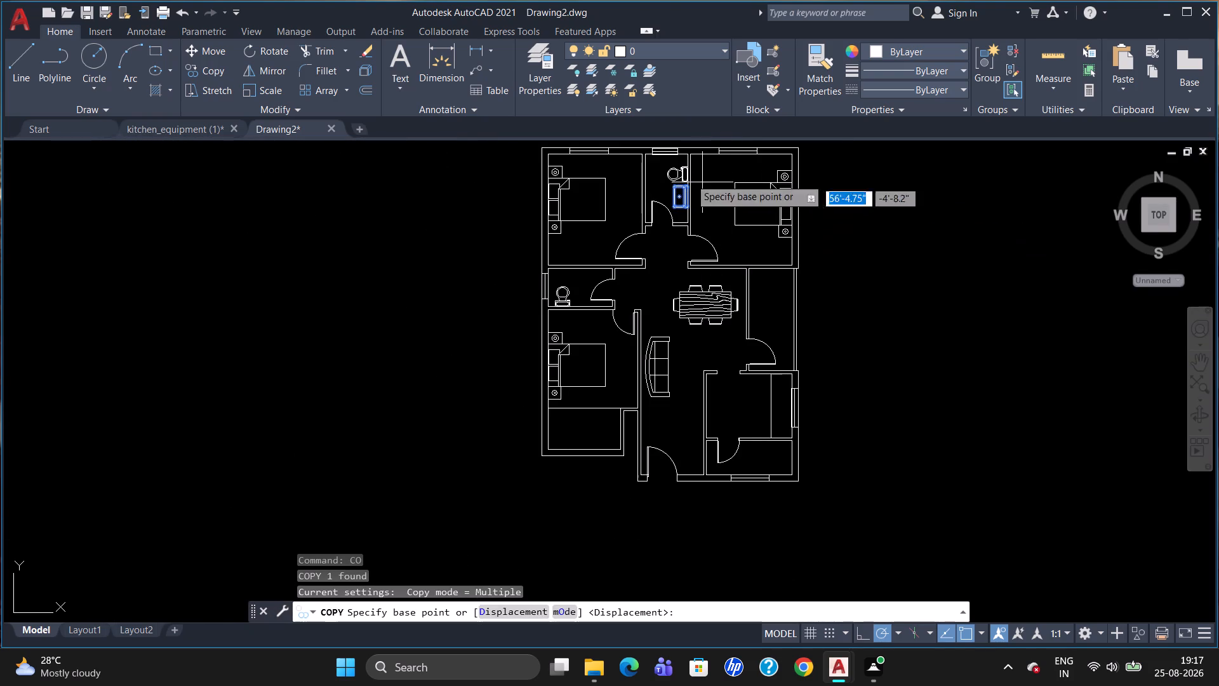
click(682, 194)
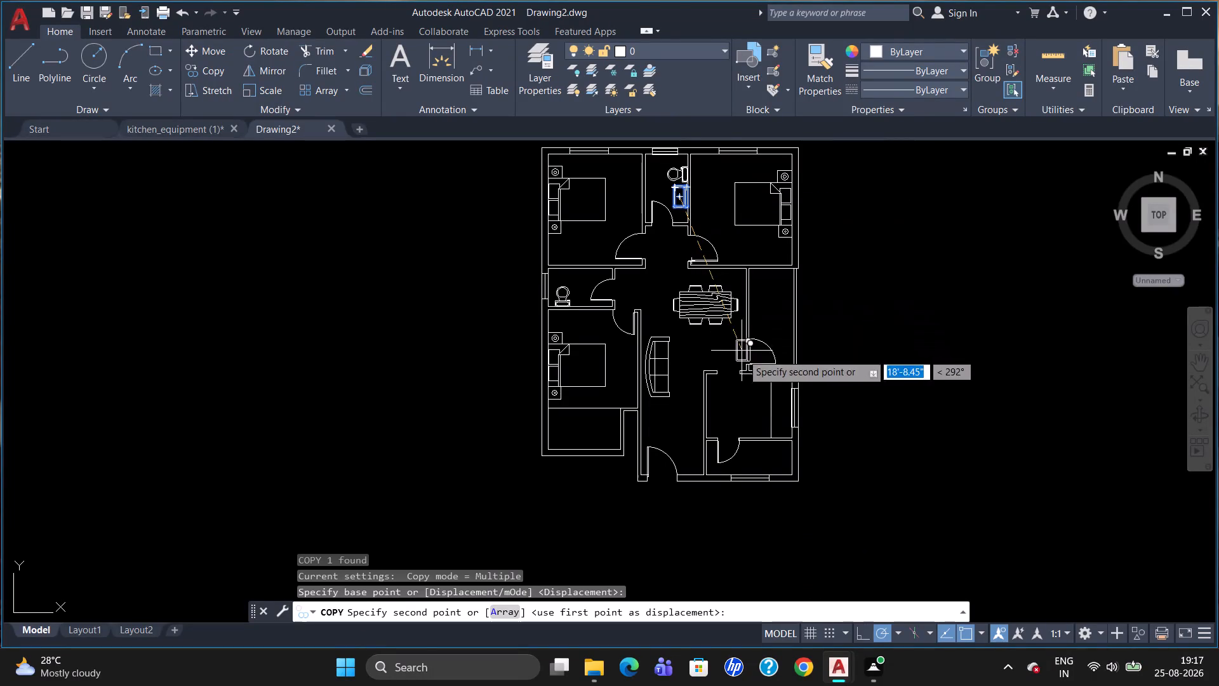
scroll(761, 397, up, 3)
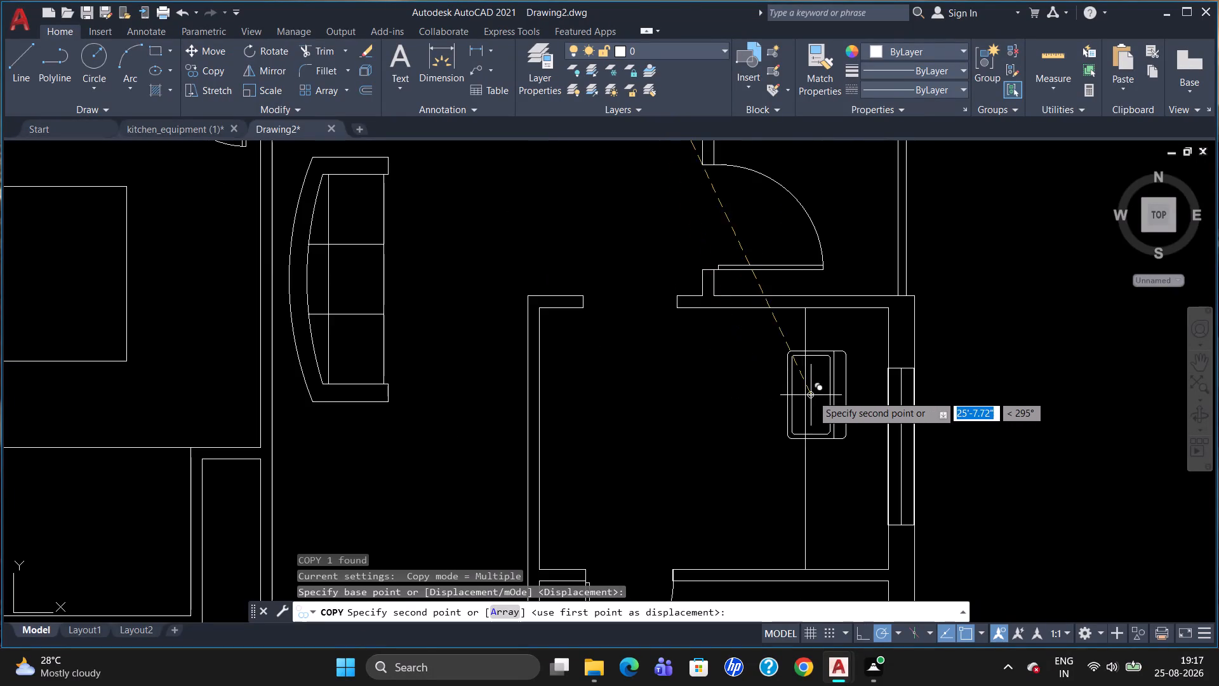
click(851, 370)
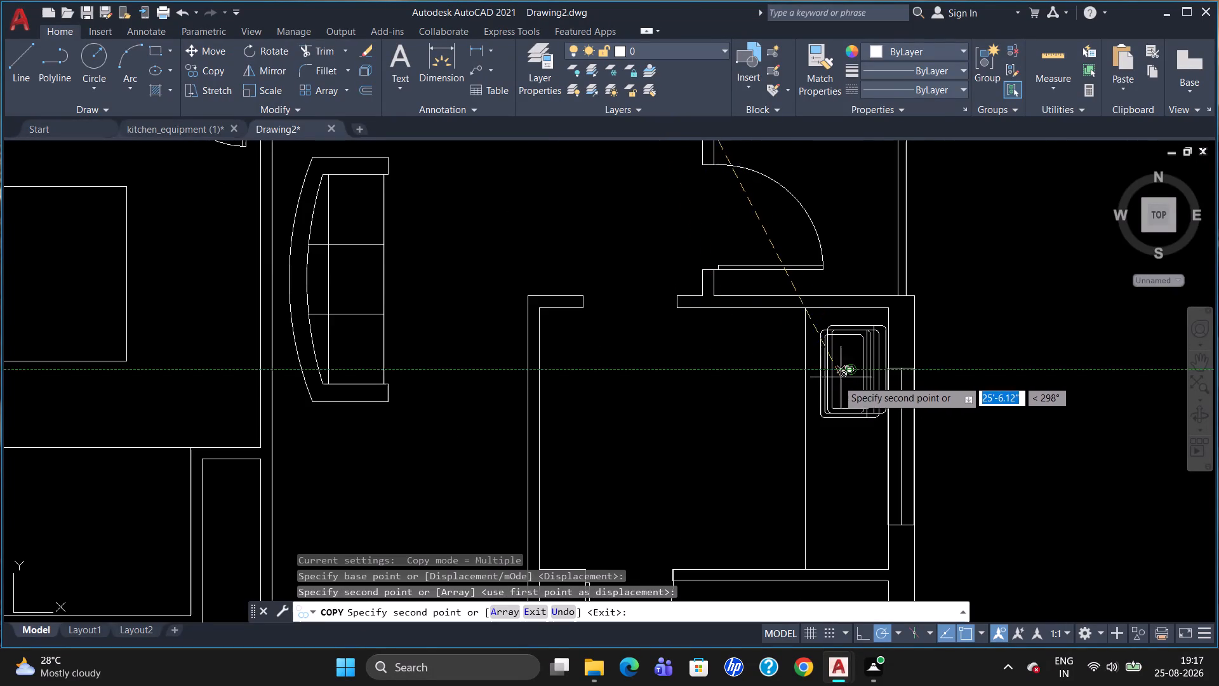
key(Escape)
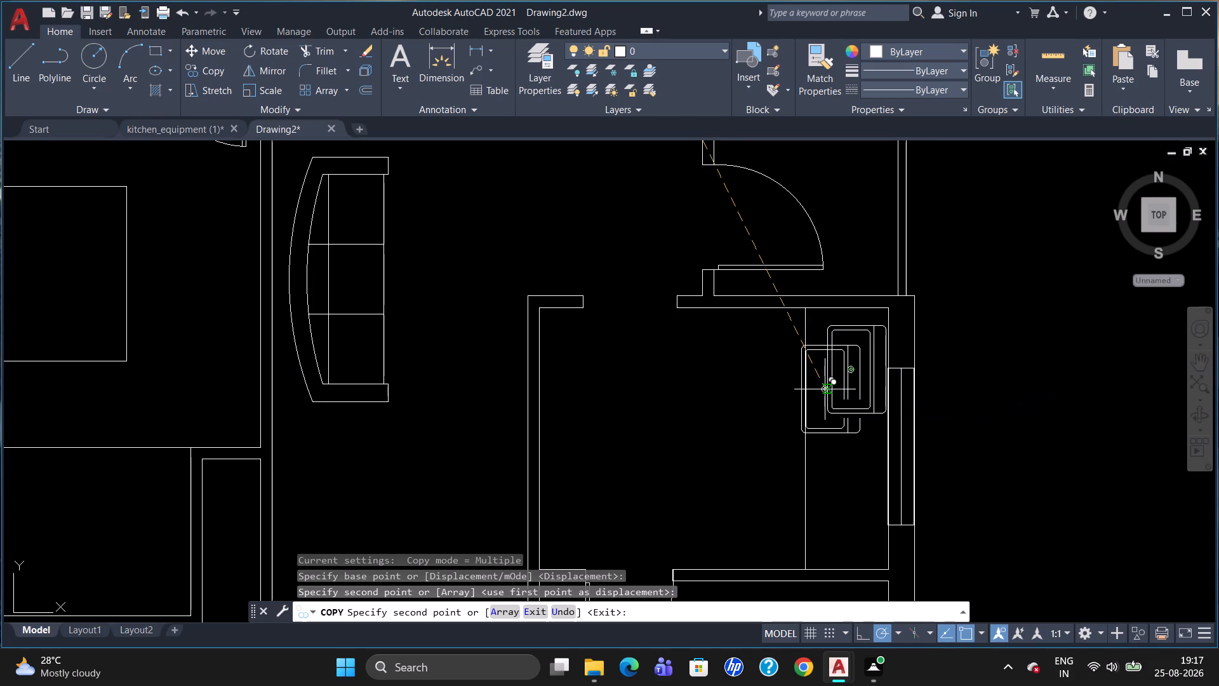
Copy the five-burner hob from the kitchen_equipment (1) drawing and paste it into Drawing2, outside the plan on the left.
scroll(816, 382, down, 2)
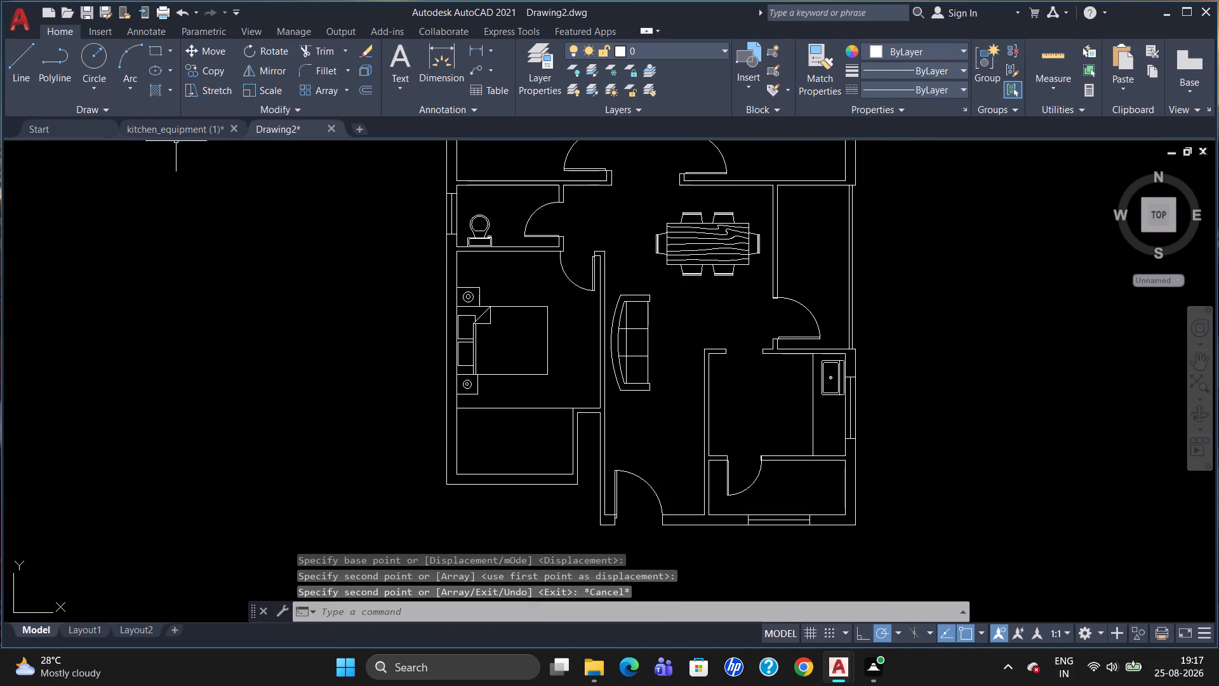
click(179, 130)
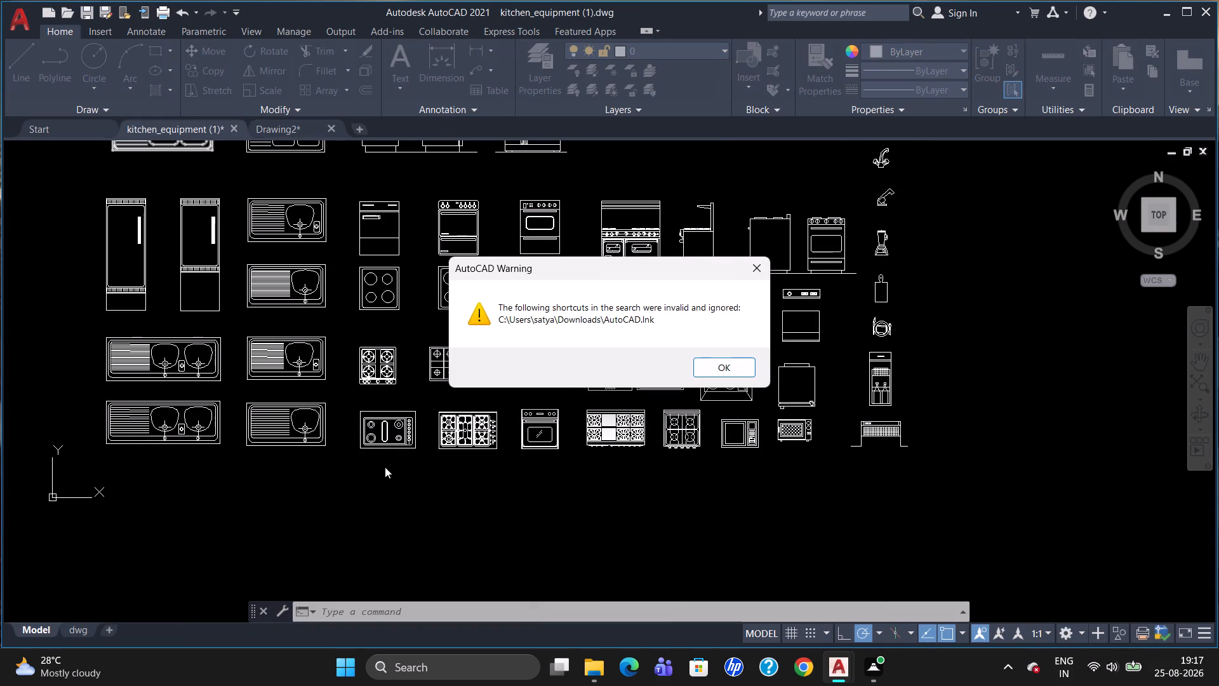
click(757, 271)
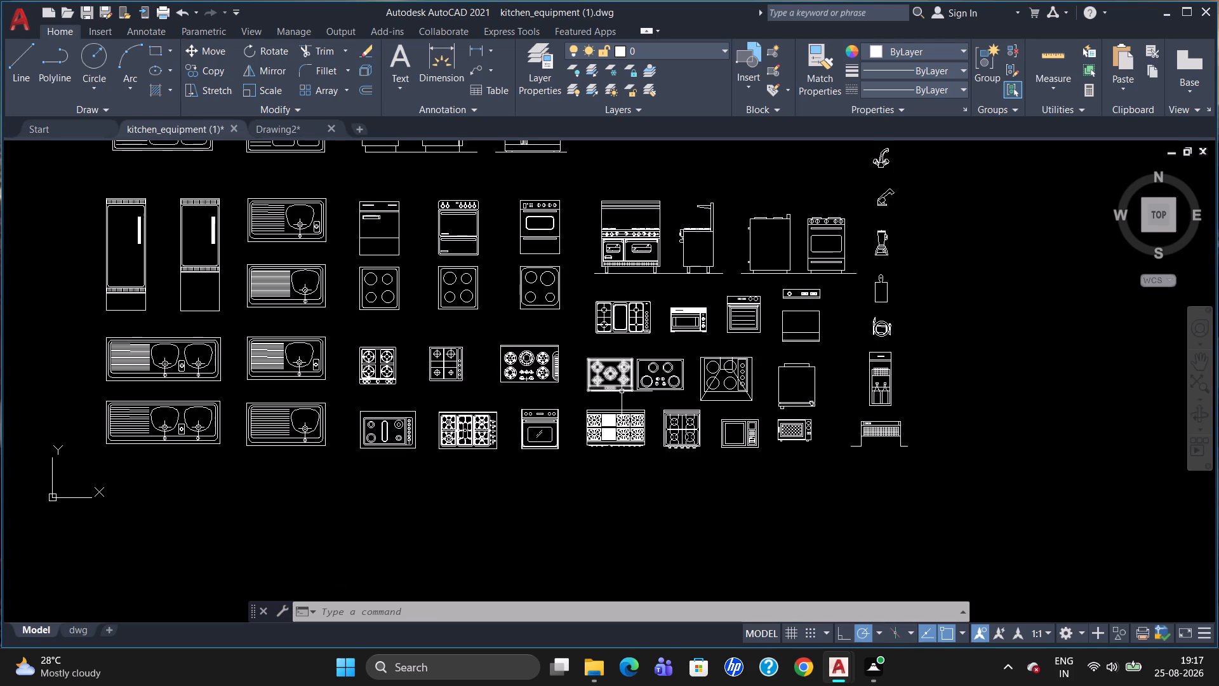
click(608, 379)
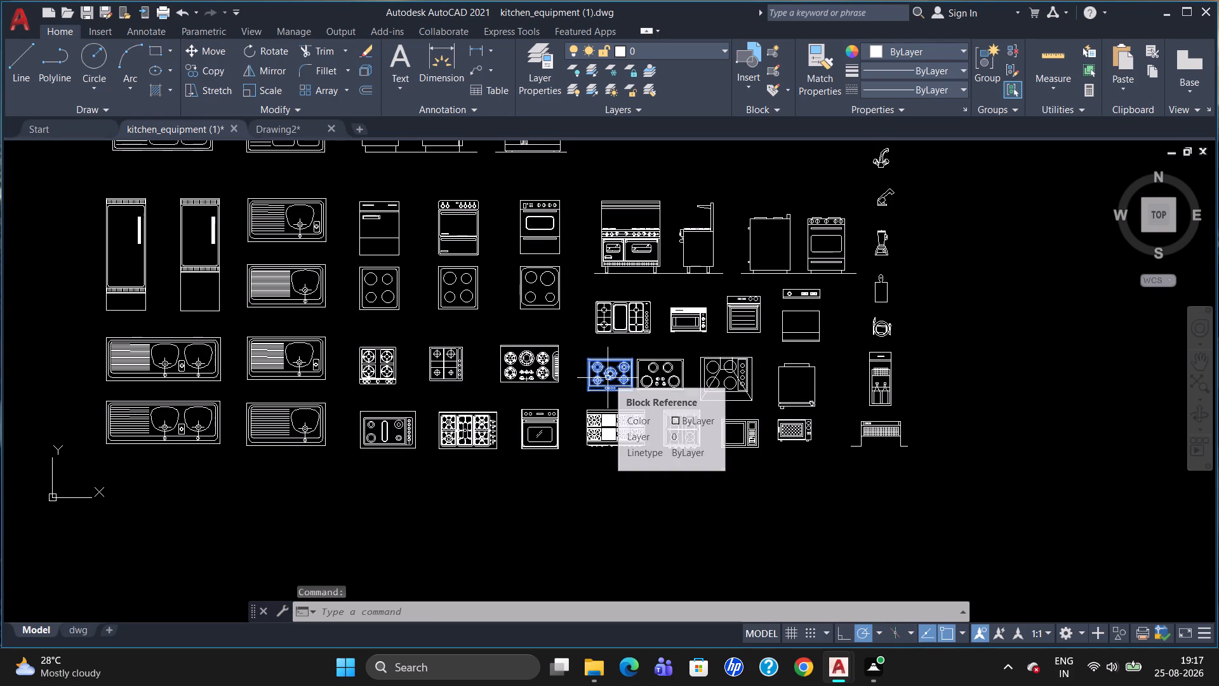
key(ctrl+c)
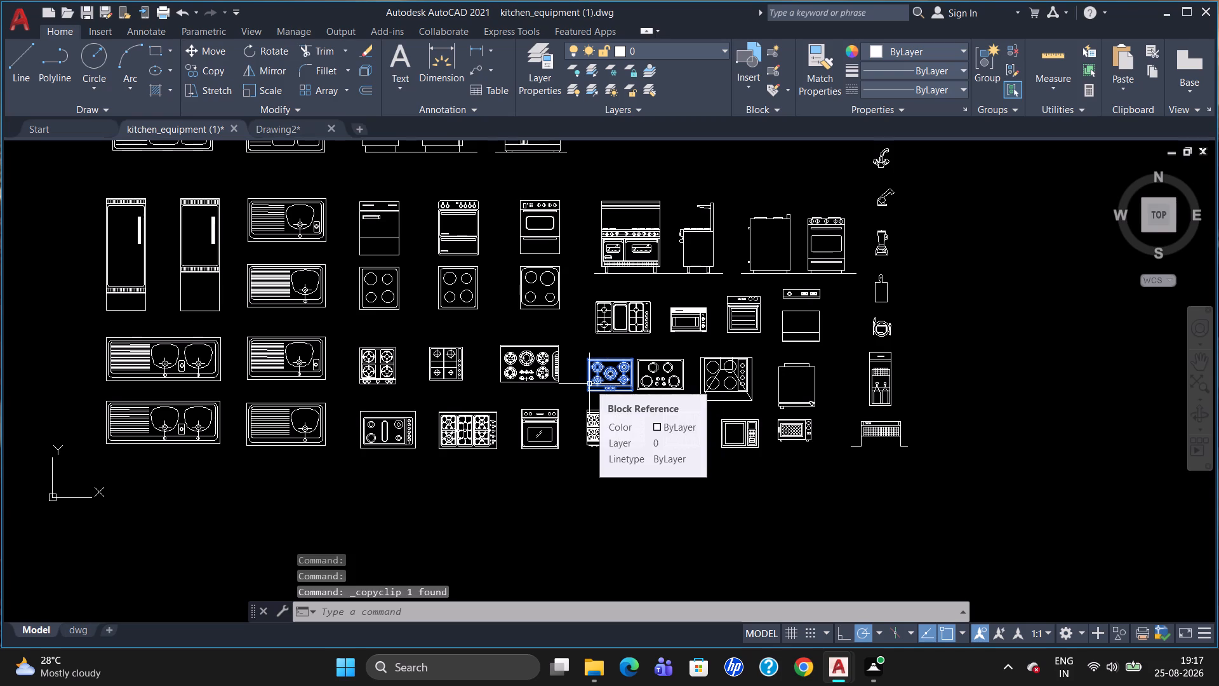
click(265, 132)
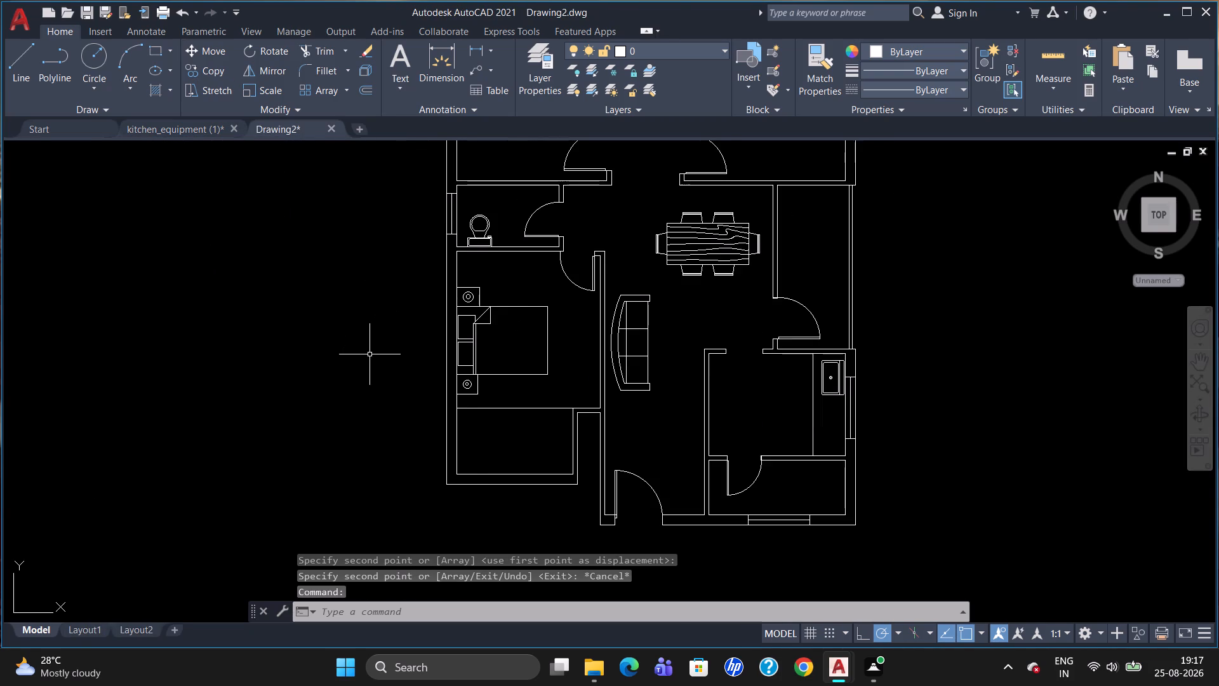
key(ctrl+v)
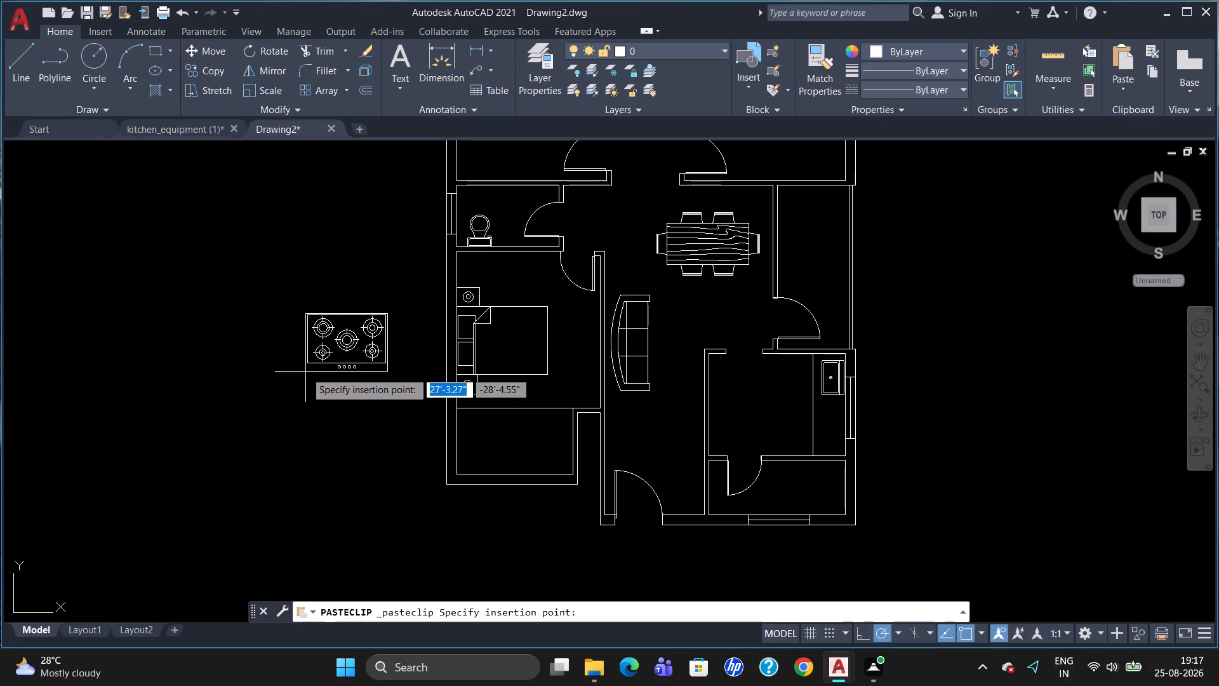
click(305, 372)
Rotate the pasted hob 90° clockwise about its top left corner, so its control knobs are on the left side.
click(321, 339)
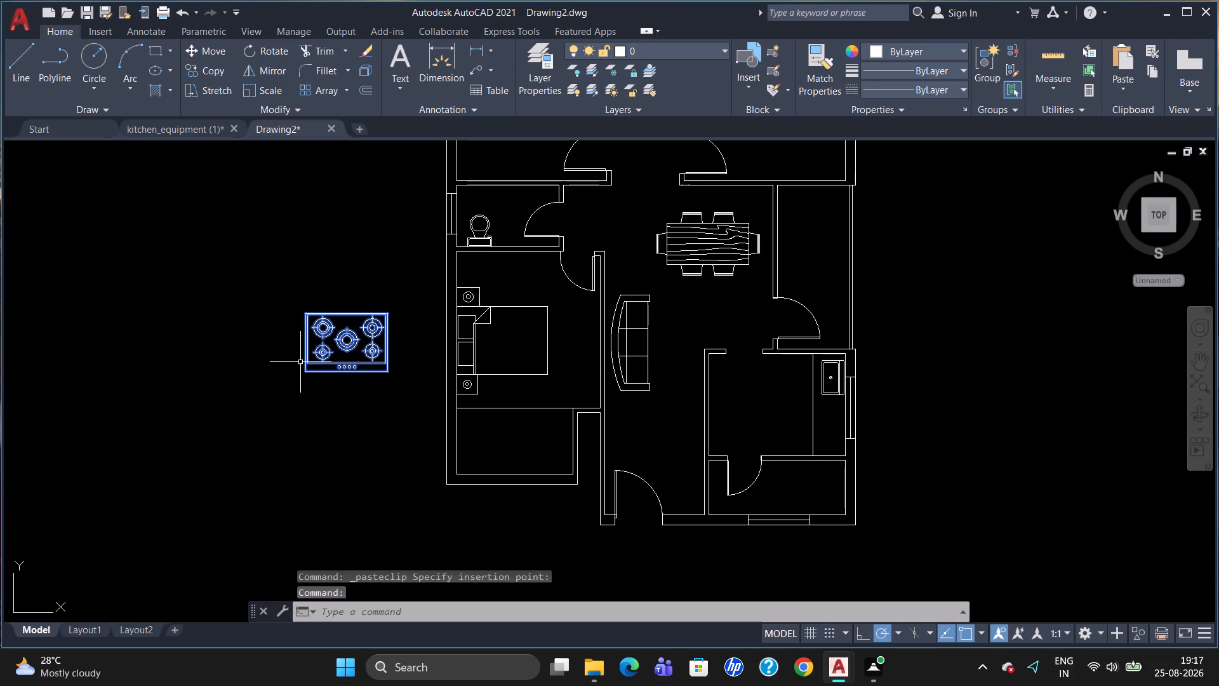
text(RO)
key(Return)
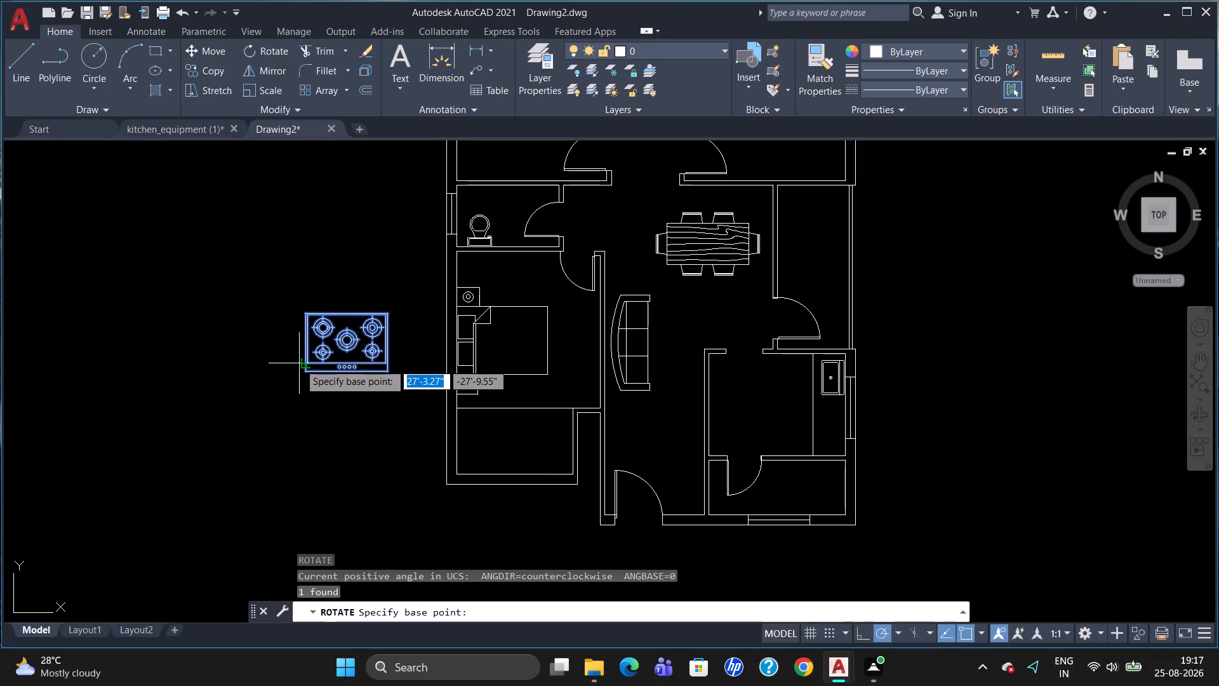
click(298, 318)
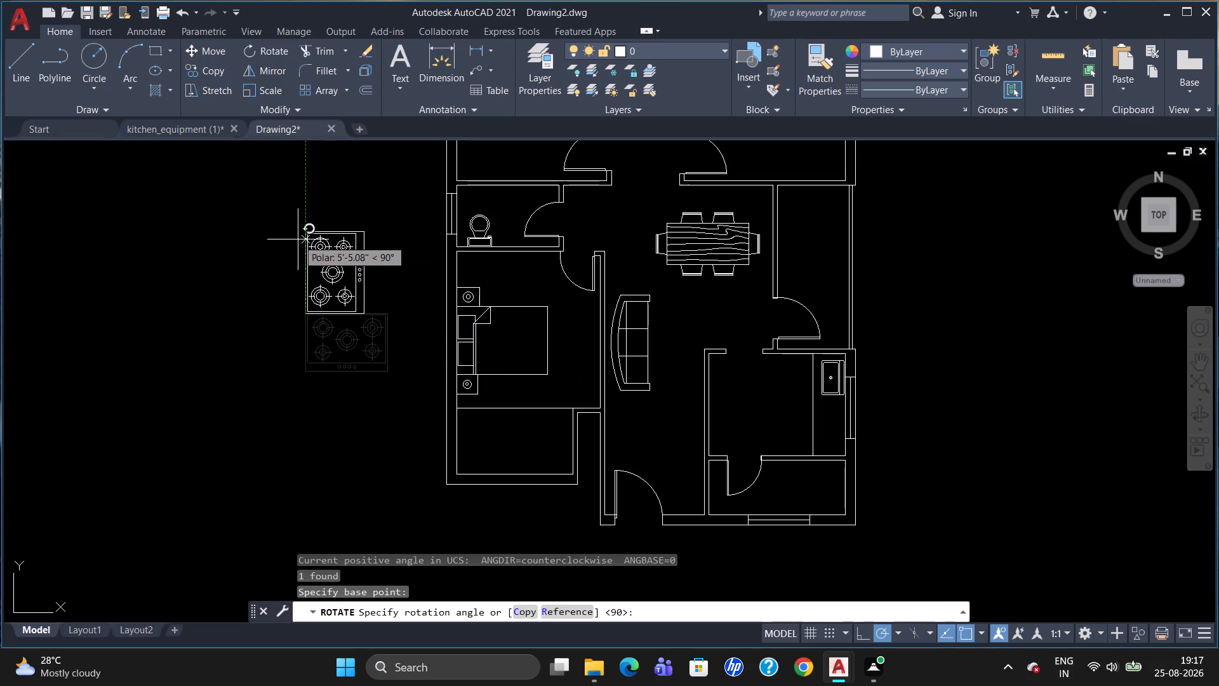
click(303, 440)
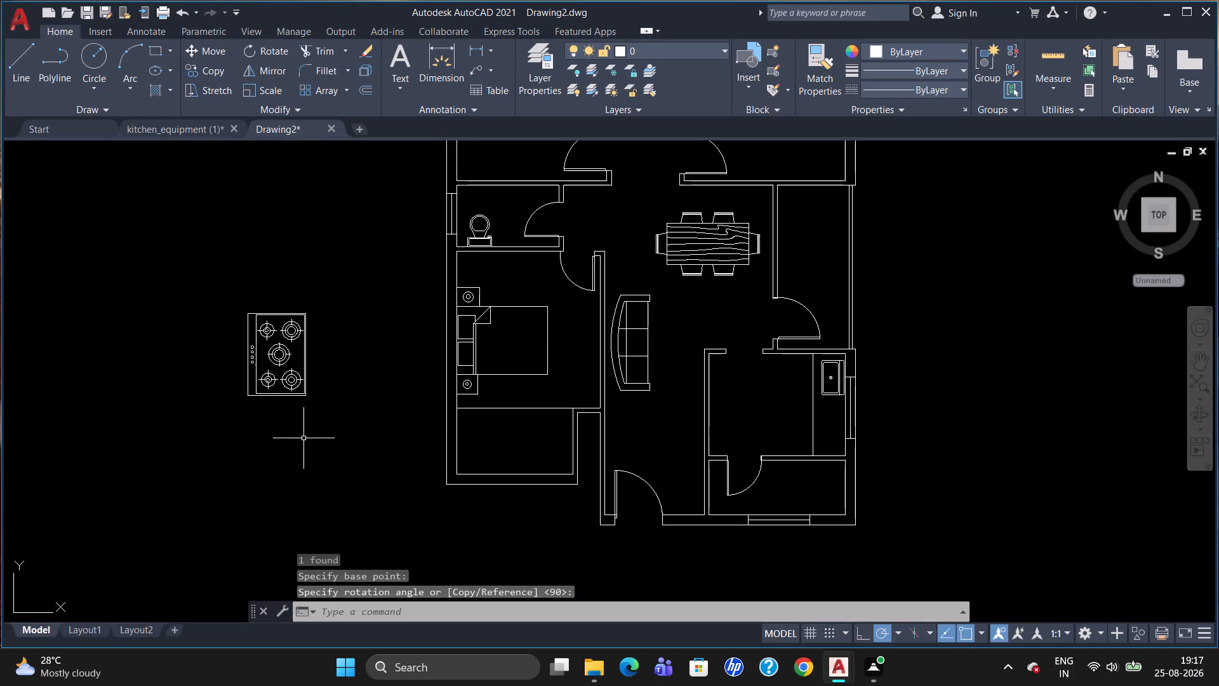
Move the hob from beside the lower bedroom to outside the plan, on the right beside the lower right kitchen.
click(291, 356)
key(m)
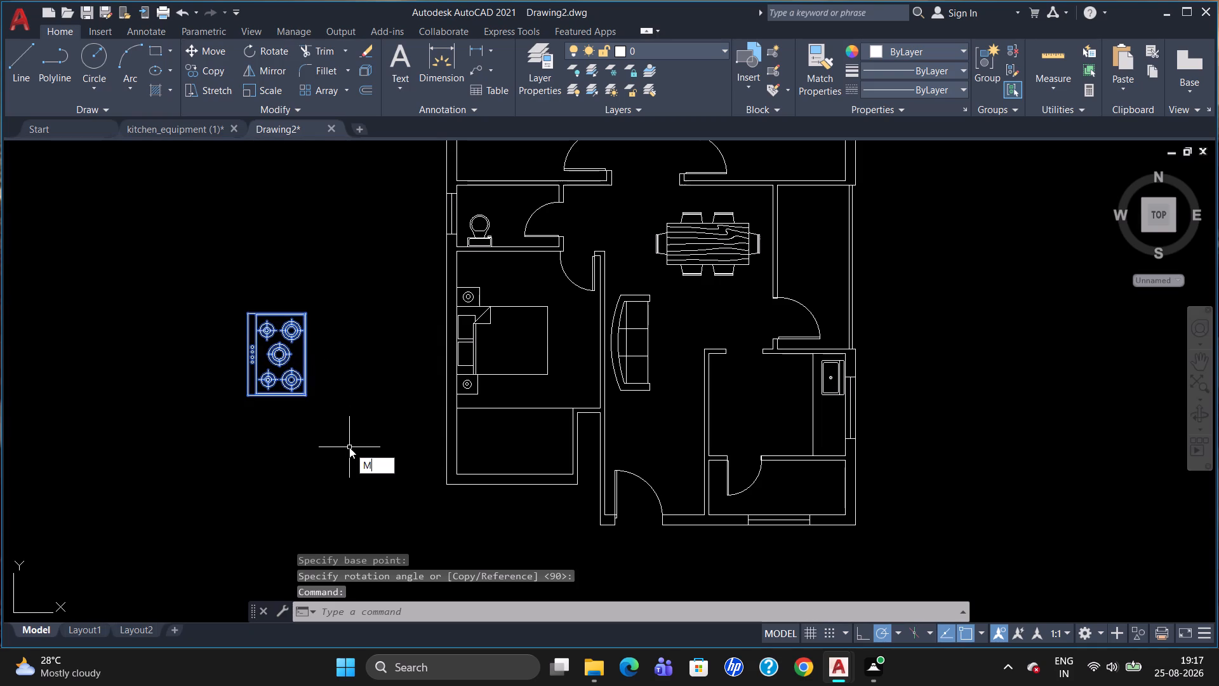
key(Return)
click(307, 399)
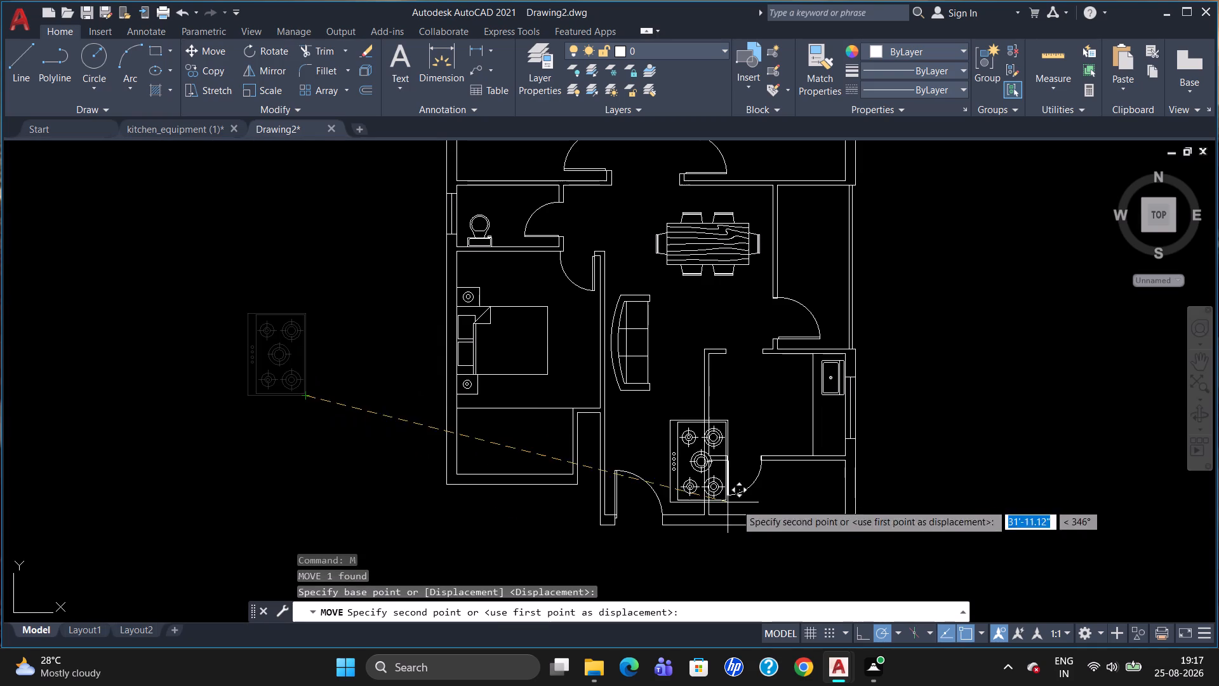
click(966, 499)
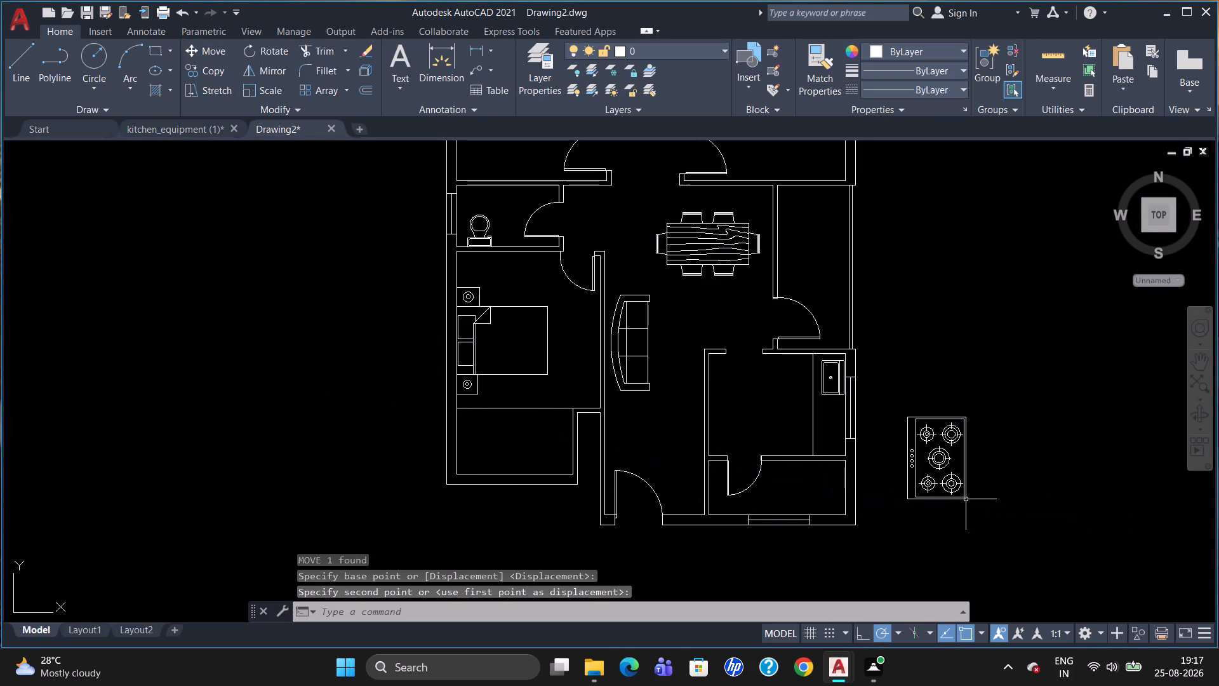
key(Escape)
Scale the hob down freehand about its lower left corner to roughly four-fifths of its size.
text(SC)
key(Return)
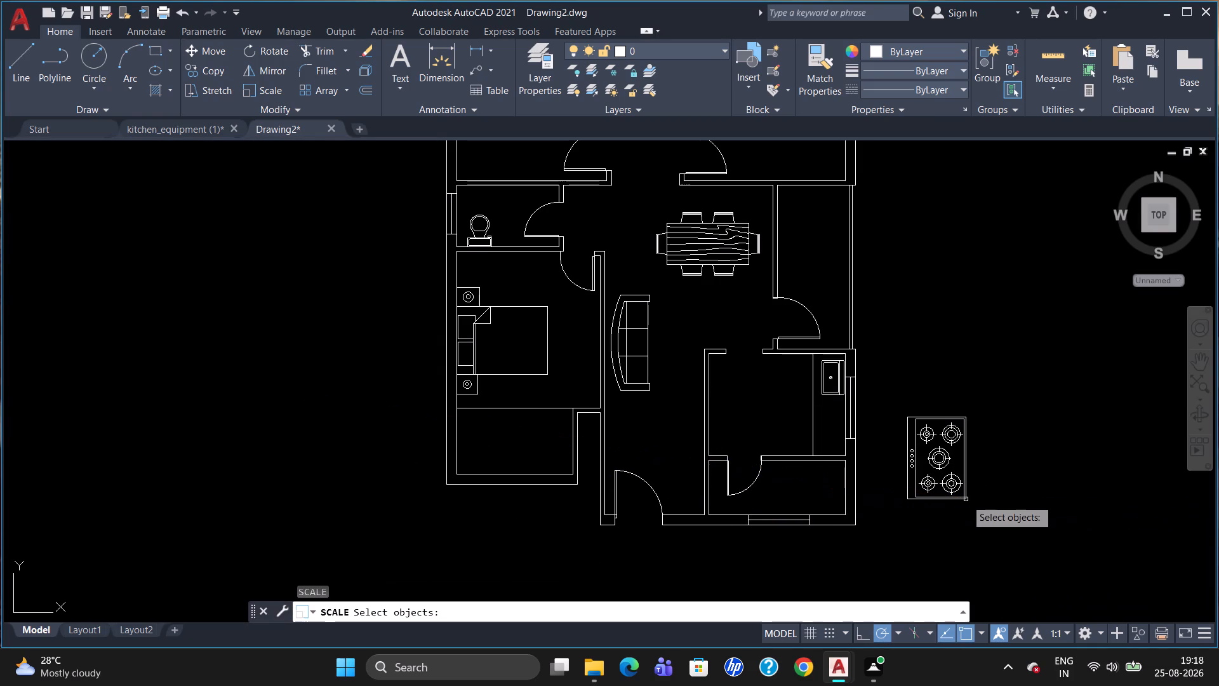
click(952, 499)
key(Return)
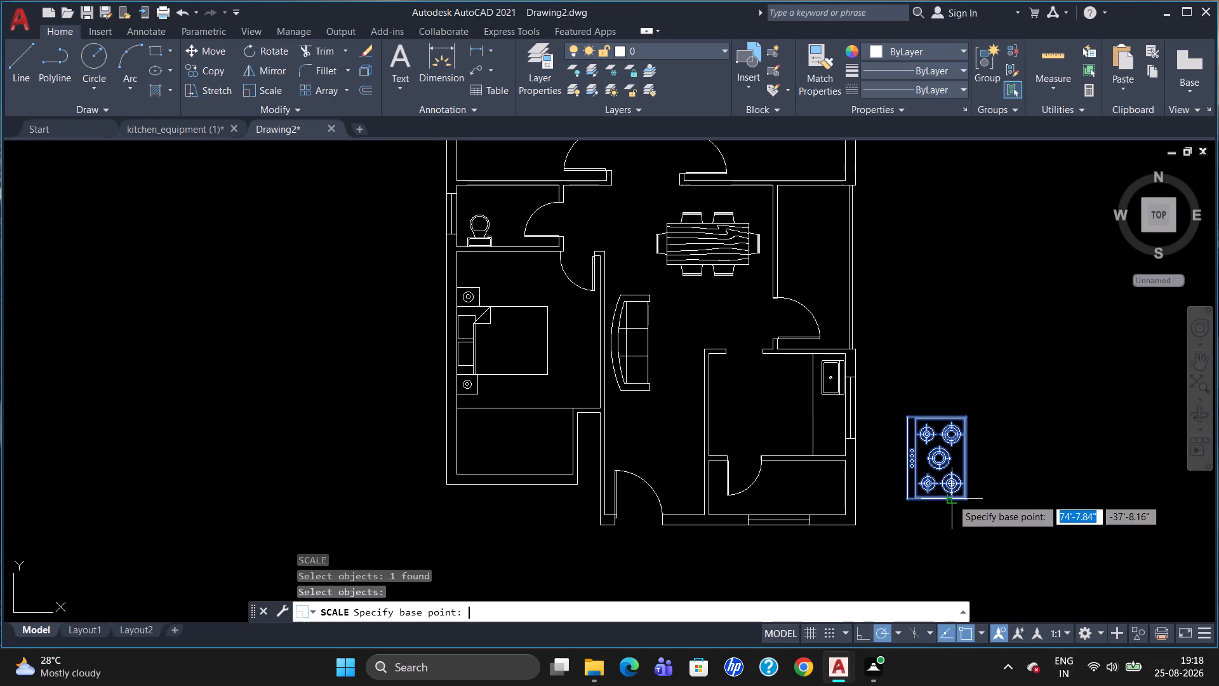
click(909, 500)
click(917, 473)
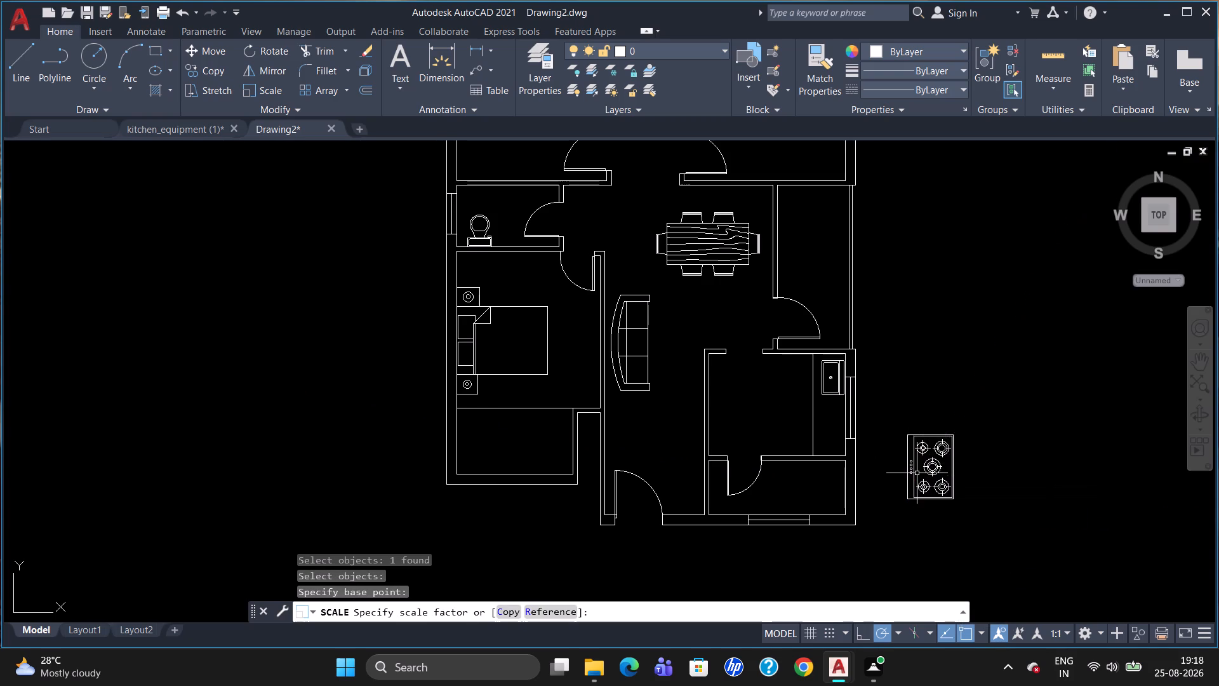
Move the hob by its top right corner onto the kitchen counter, below the sink and against the outer face of the right wall.
click(913, 488)
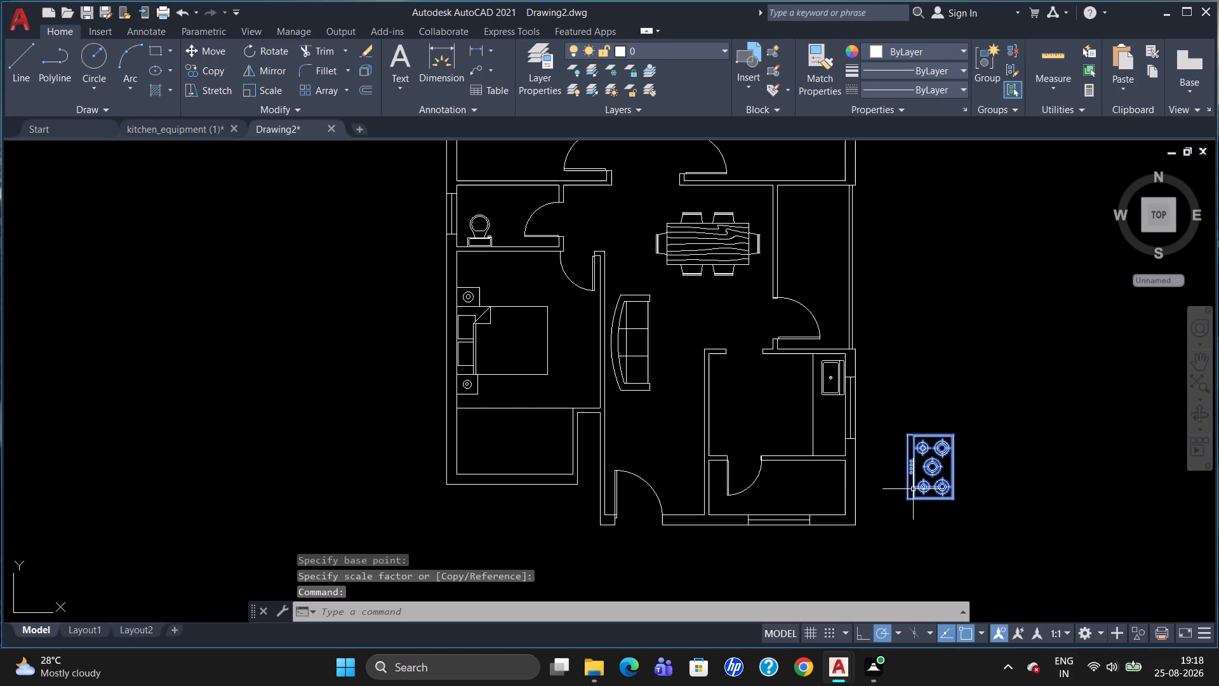
key(m)
key(Return)
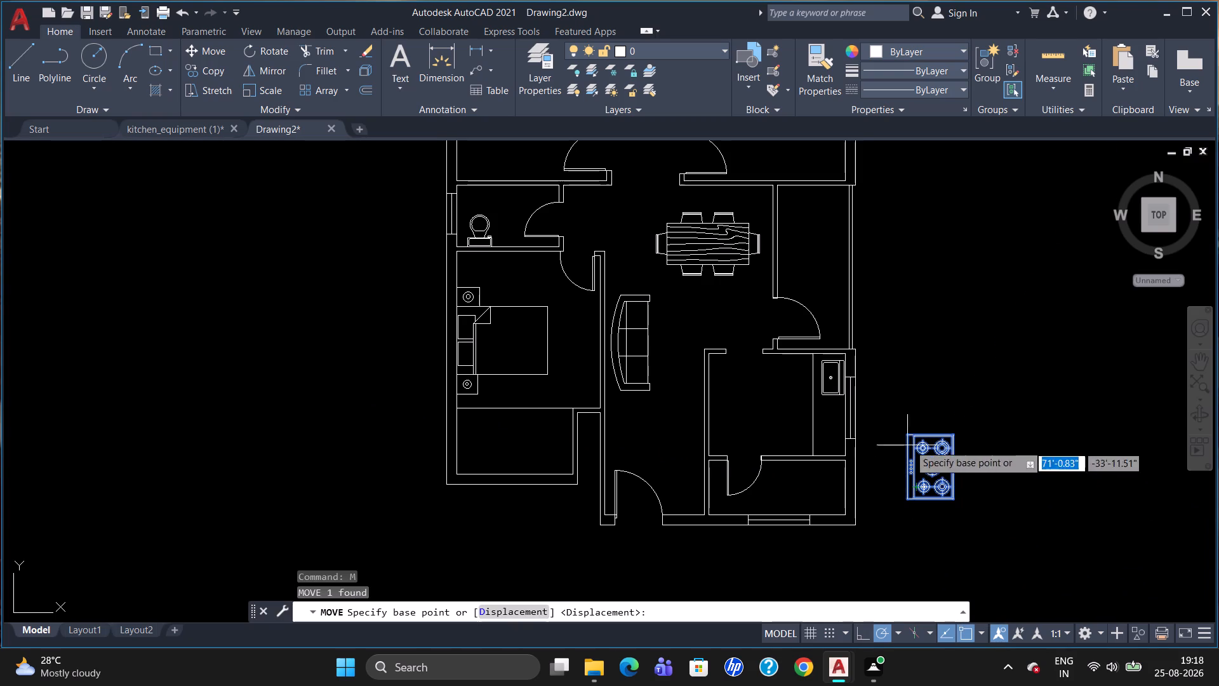
click(949, 438)
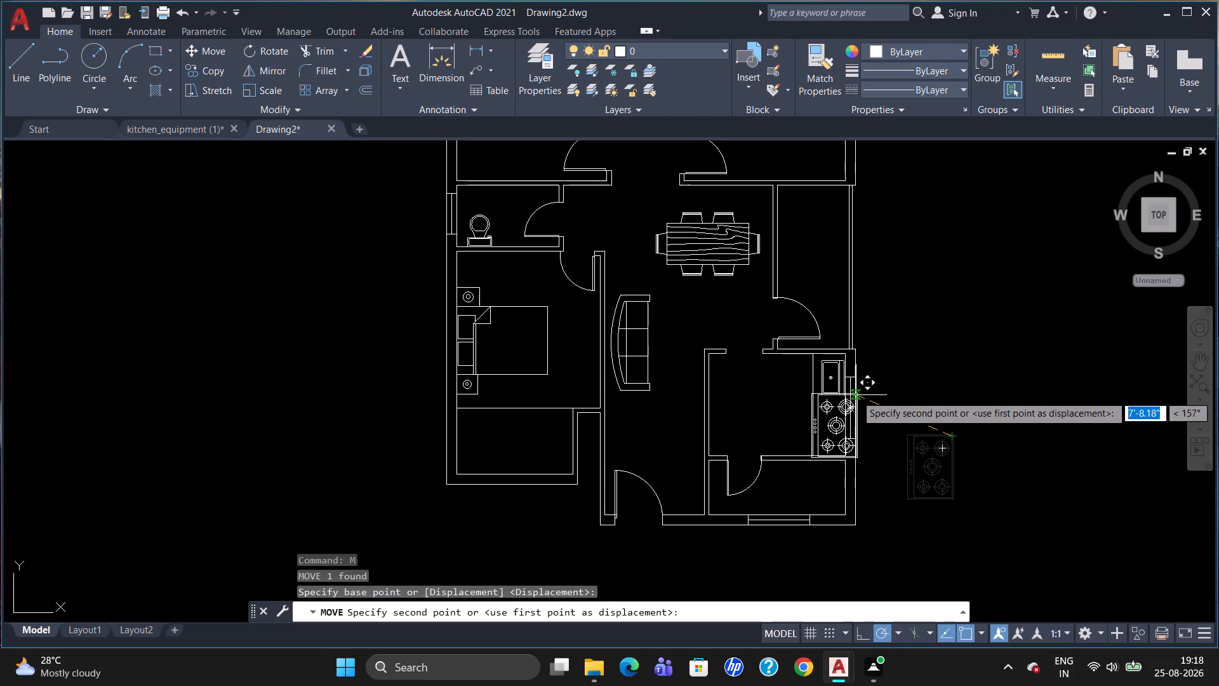
click(856, 395)
Scale the hob down again freehand about its lower left corner so it is narrower than the counter strip.
text(SC)
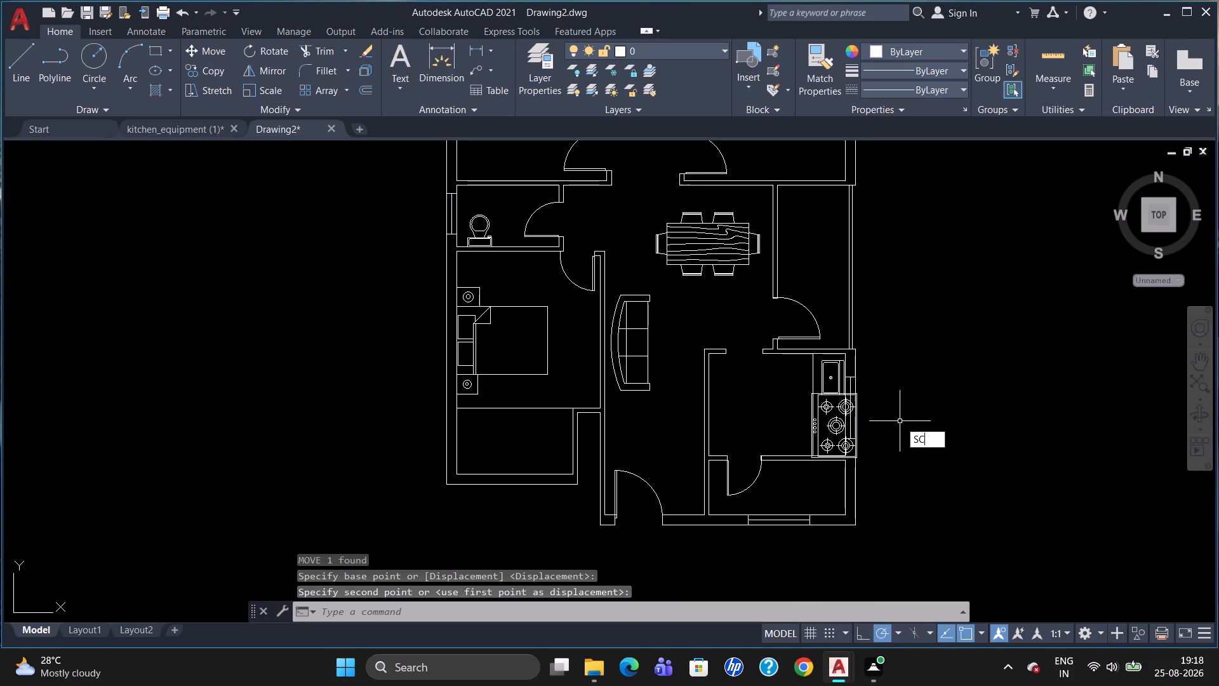
key(Return)
click(830, 442)
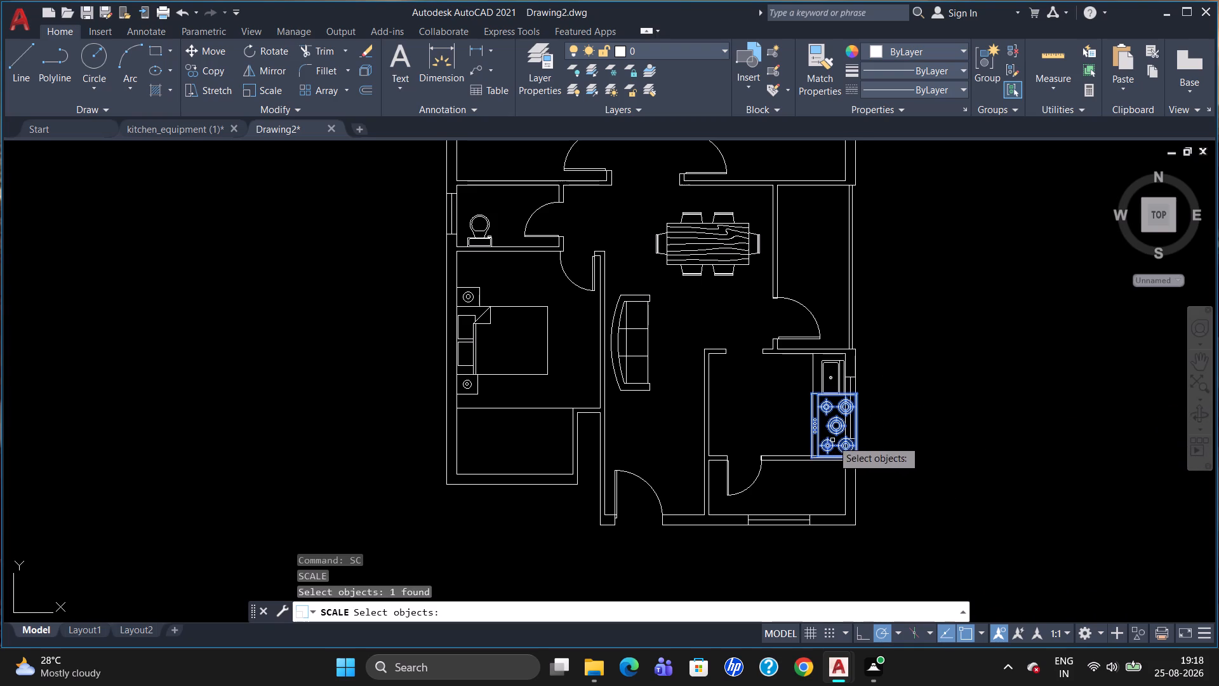
key(Return)
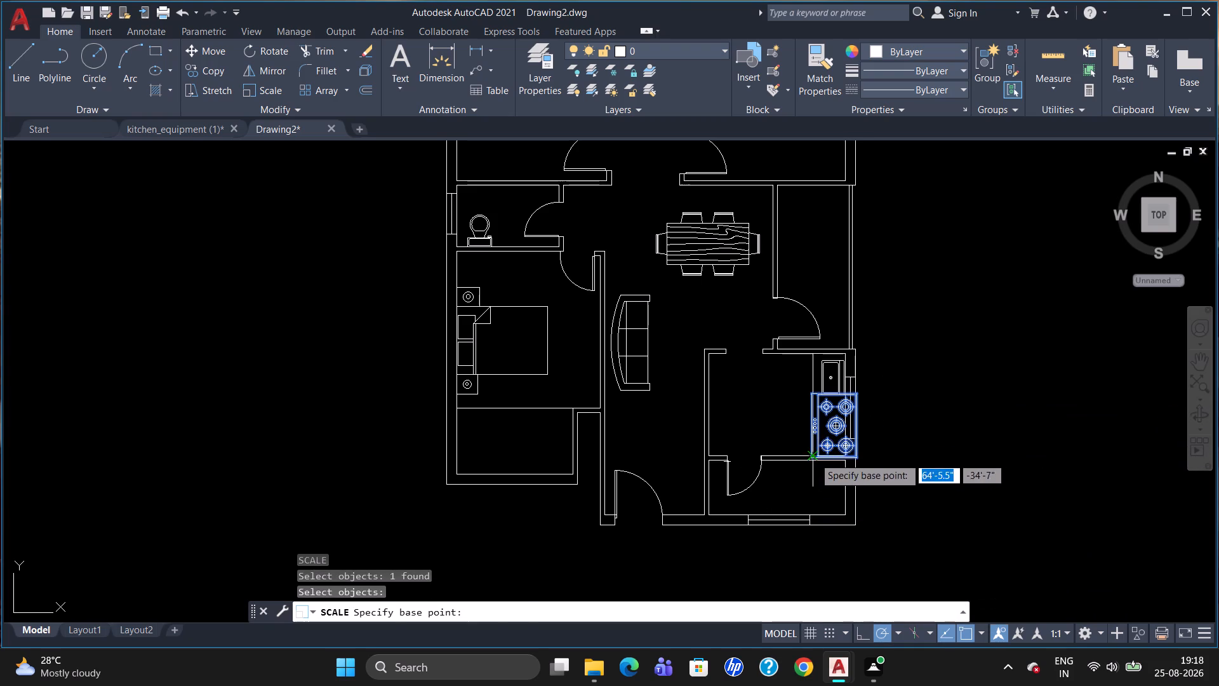
click(814, 457)
click(824, 441)
click(824, 441)
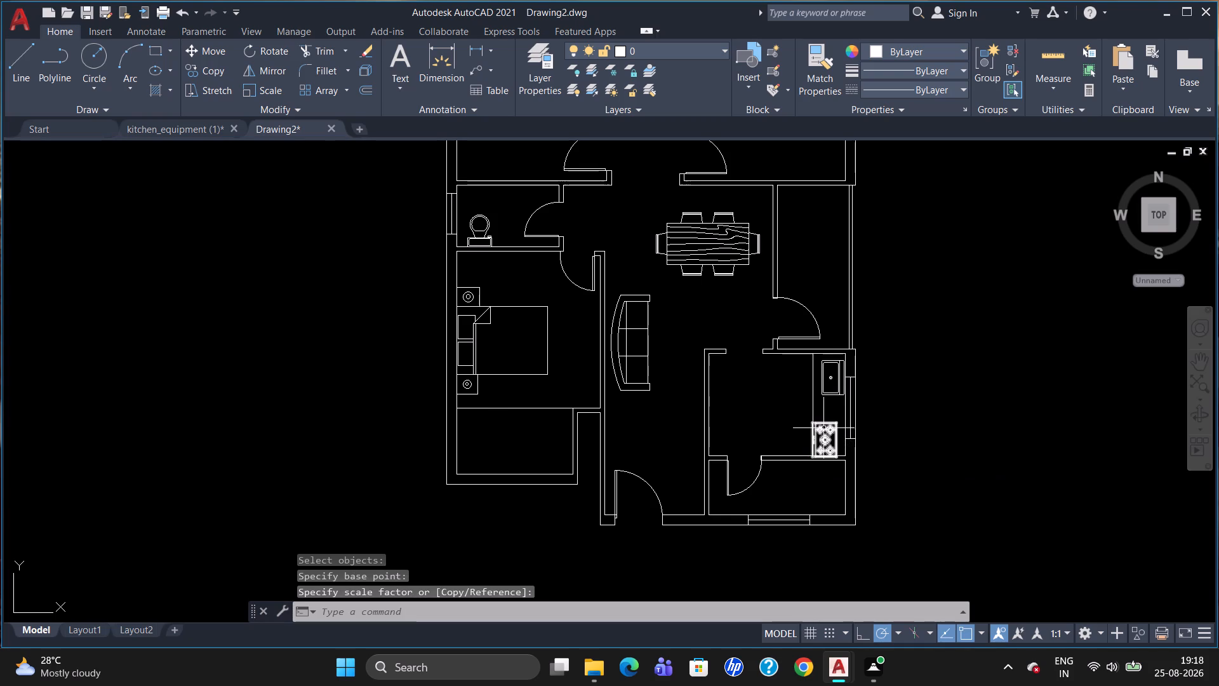
Move the hob up and slightly right so it sits centred across the counter width, just below the sink.
click(823, 429)
key(m)
key(Return)
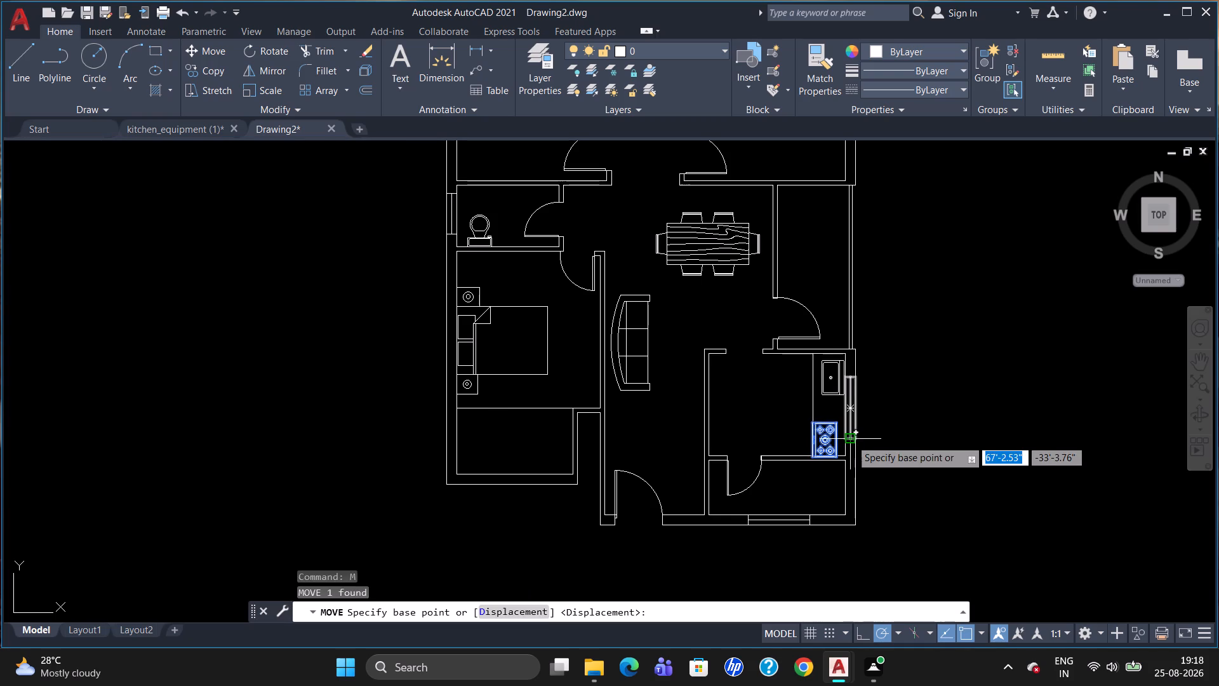
click(837, 422)
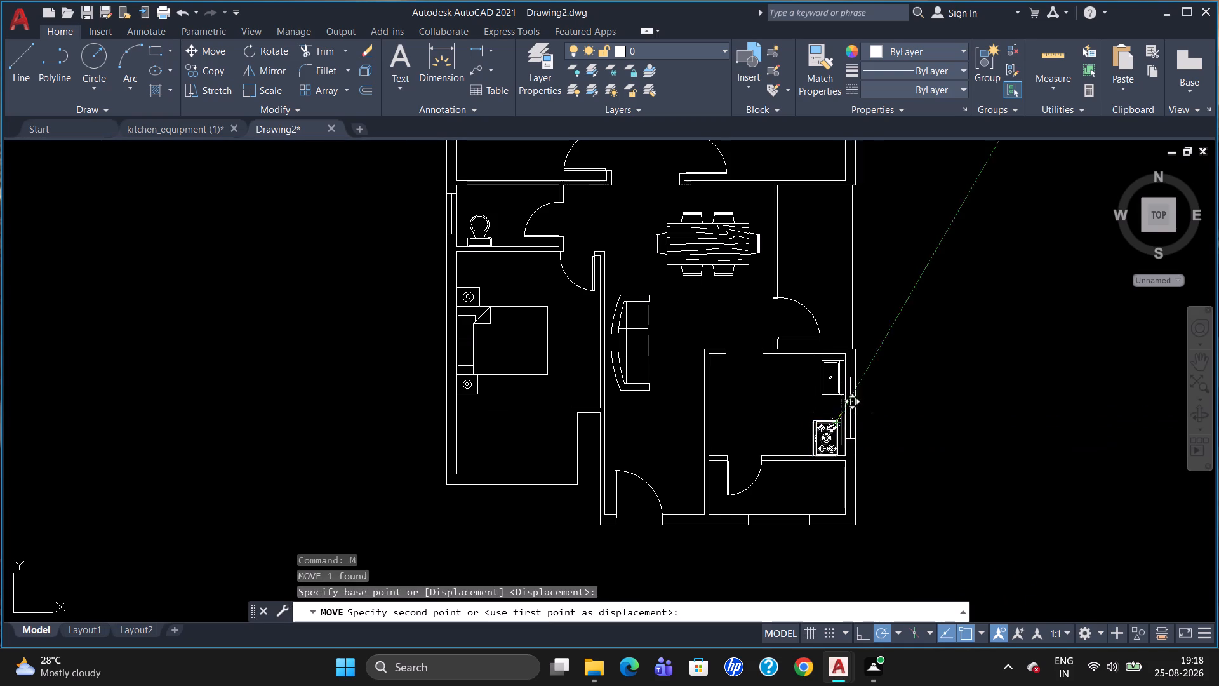
scroll(843, 399, up, 3)
scroll(841, 415, down, 1)
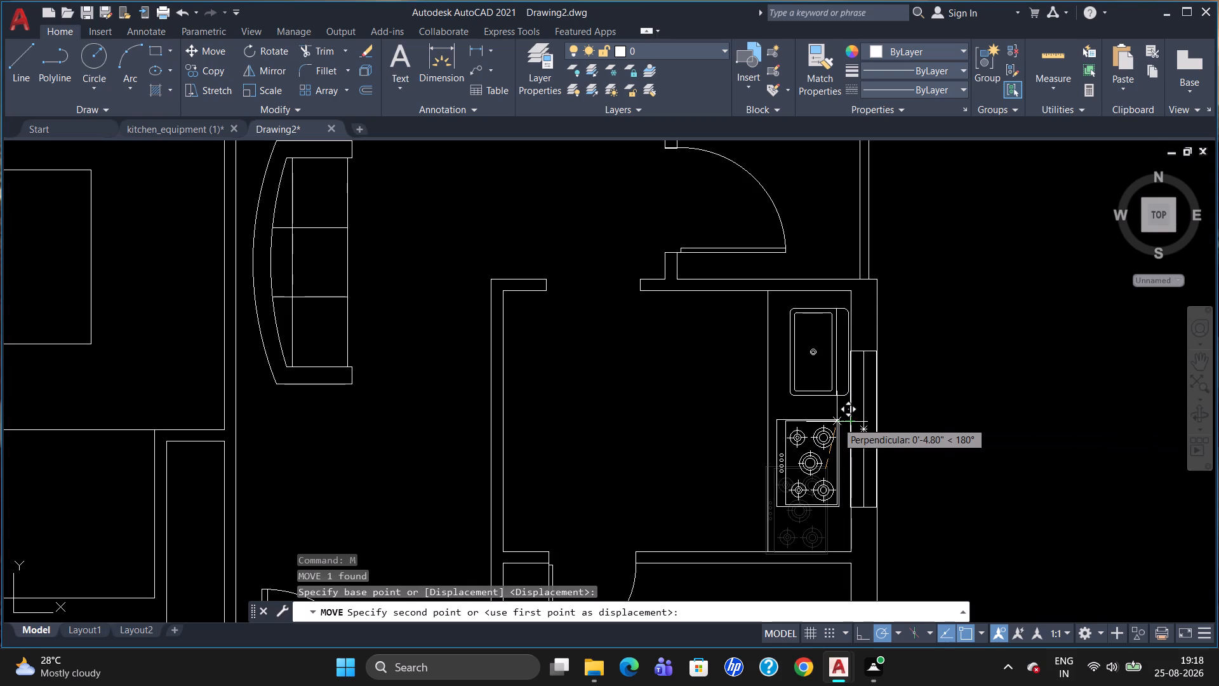
click(837, 418)
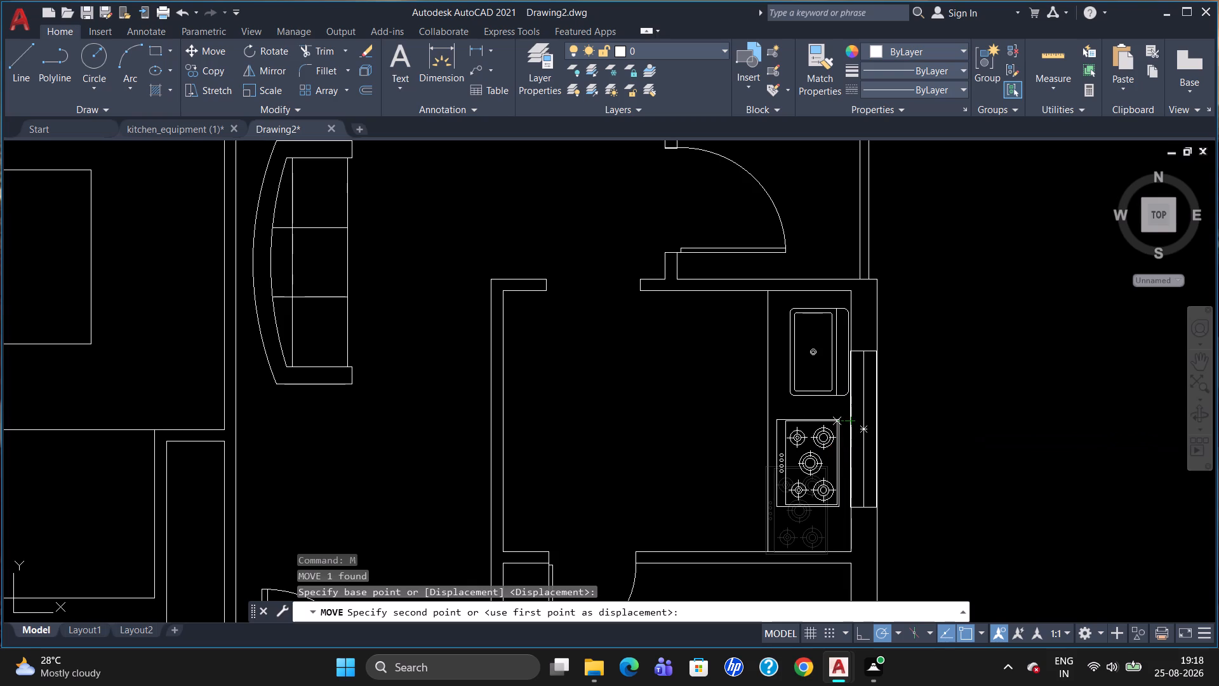
Move the kitchen sink about 1.5" left, leaving a gap between it and the right wall.
click(826, 348)
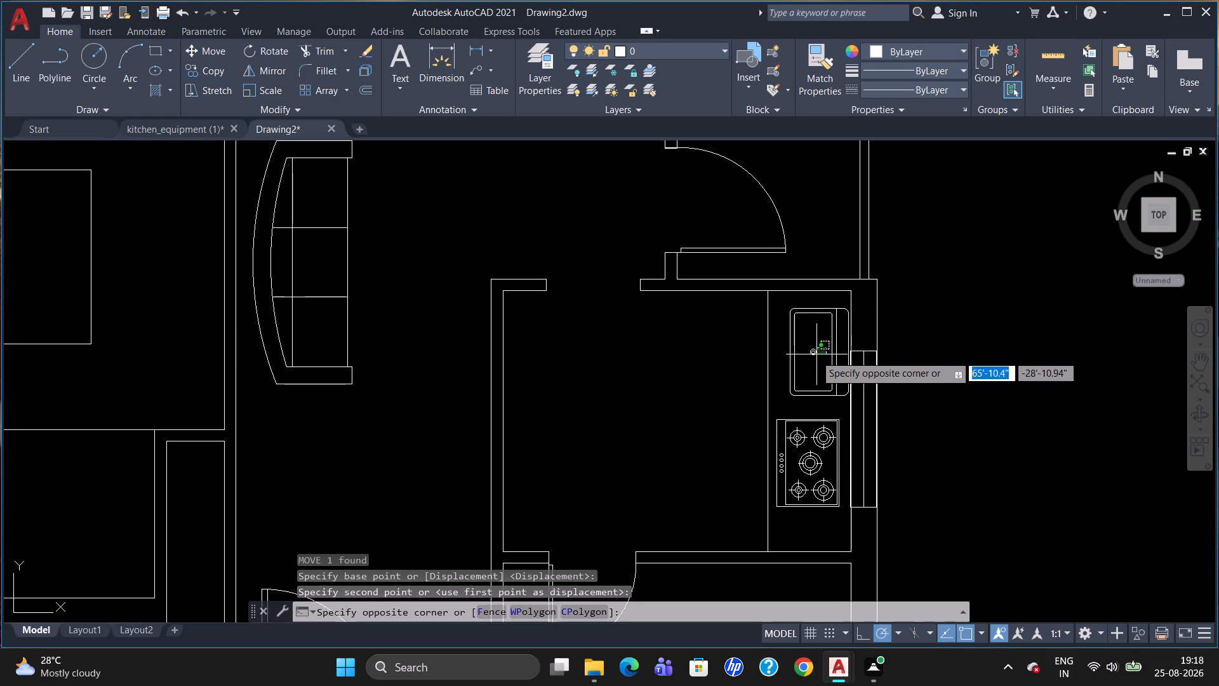
click(813, 355)
key(m)
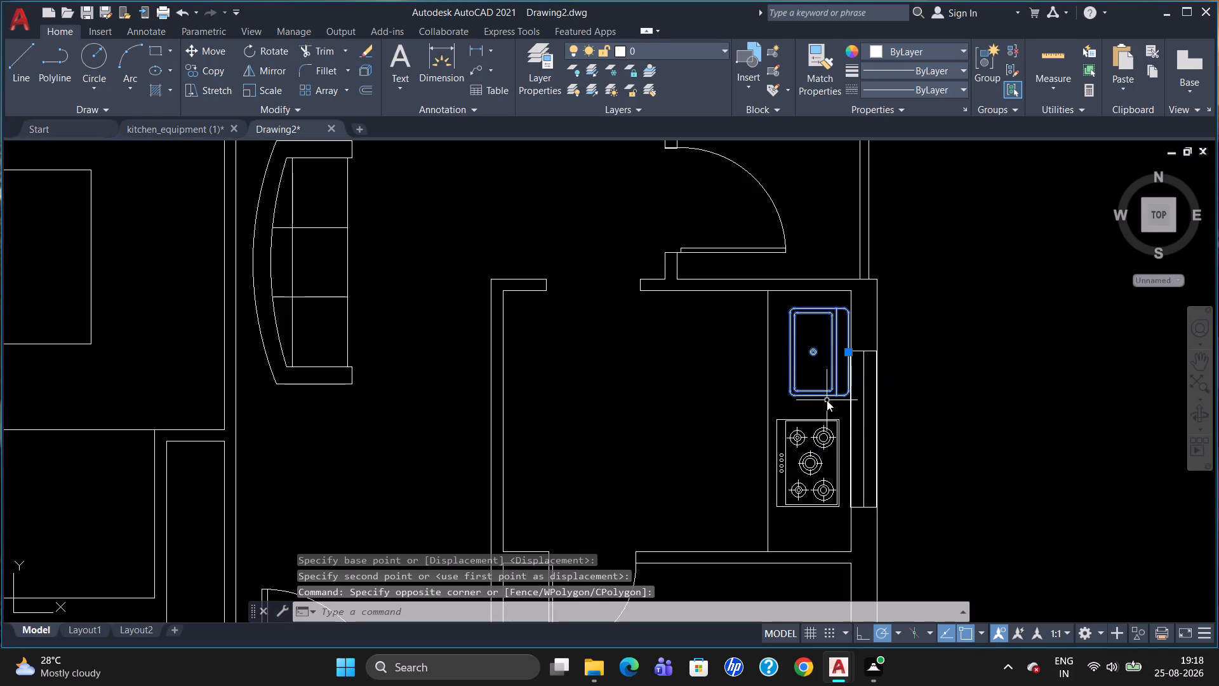
key(Return)
click(795, 401)
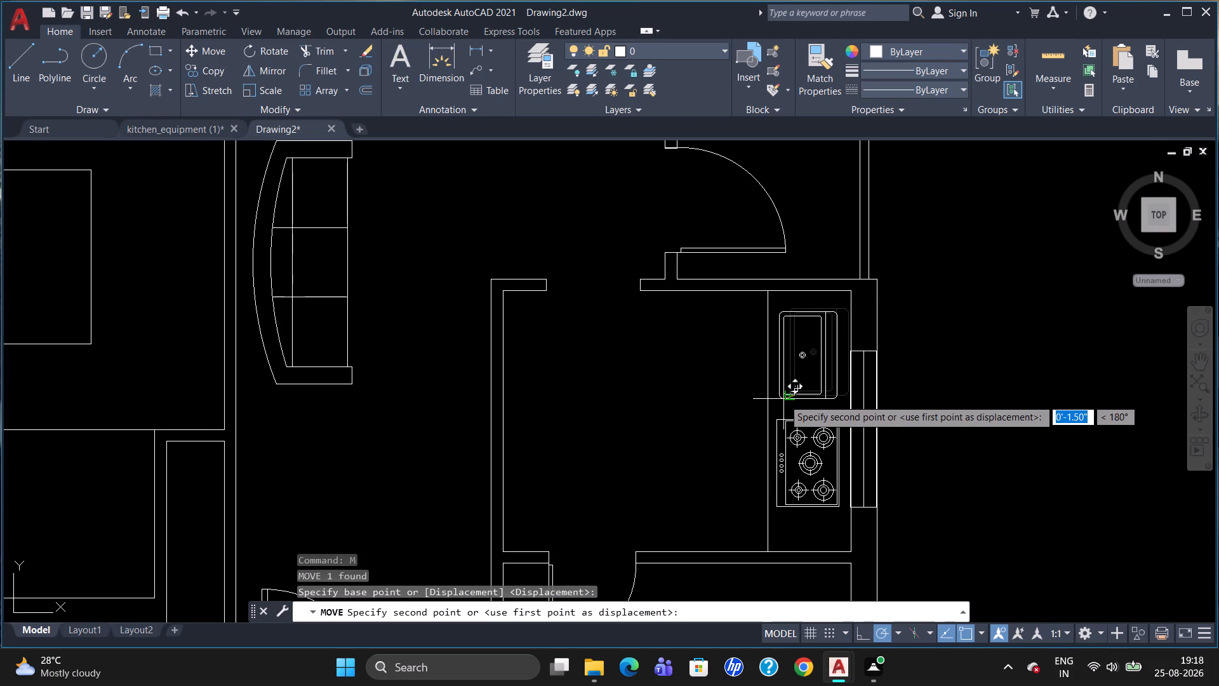
click(783, 399)
Review the hob and sink placement and the furnished floor plan as a whole.
scroll(862, 387, down, 1)
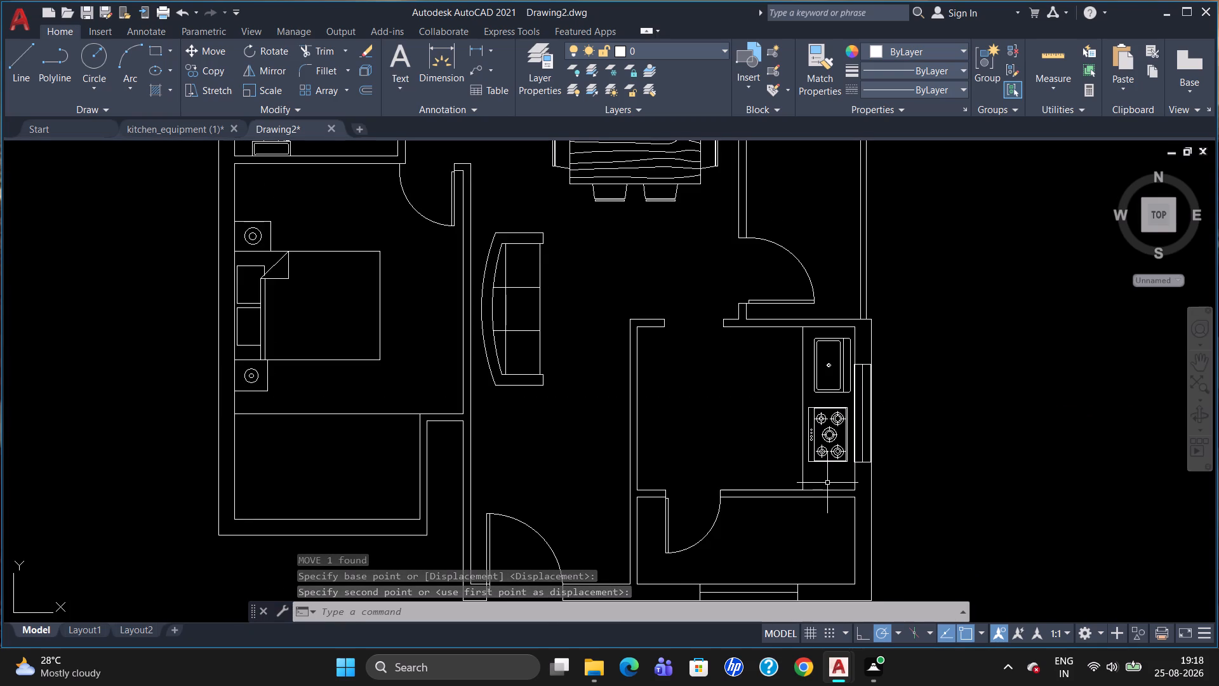
click(832, 433)
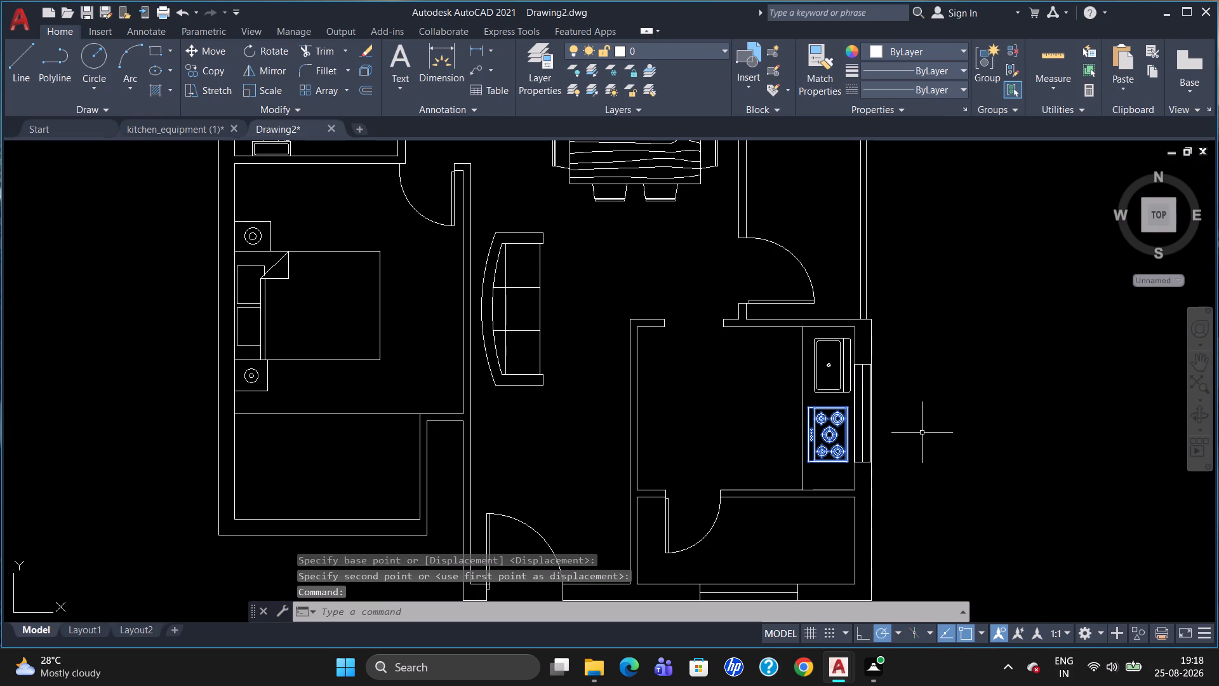
key(Escape)
scroll(811, 255, down, 1)
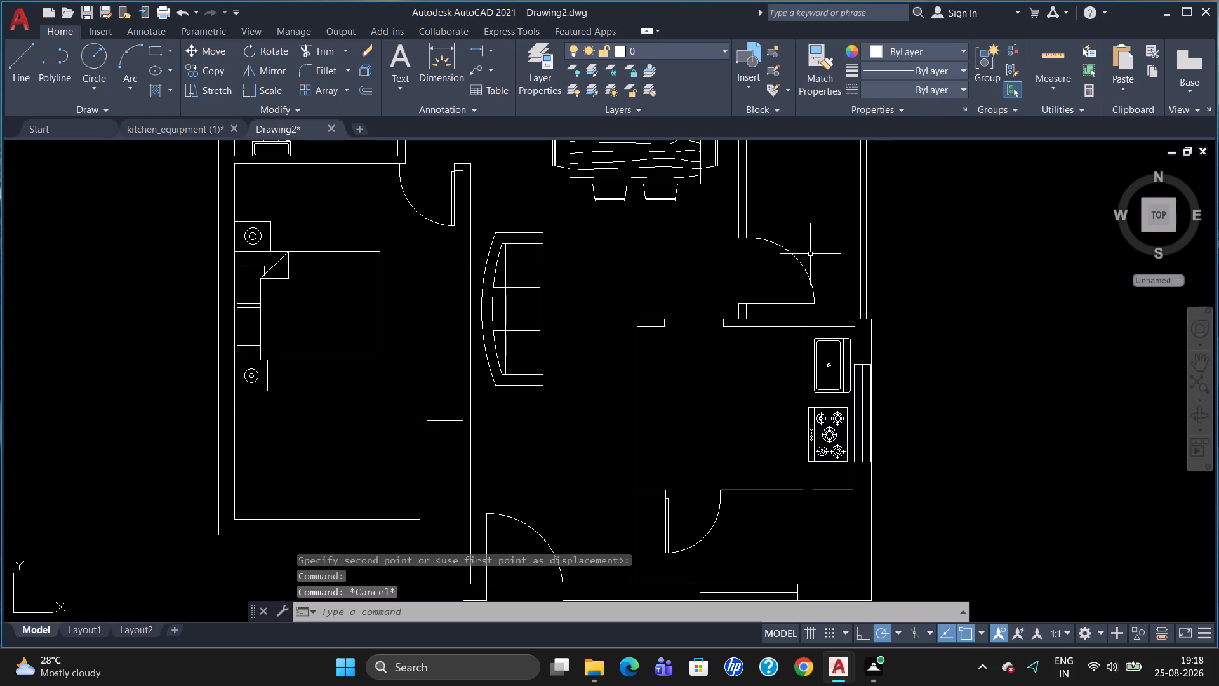
scroll(813, 260, down, 1)
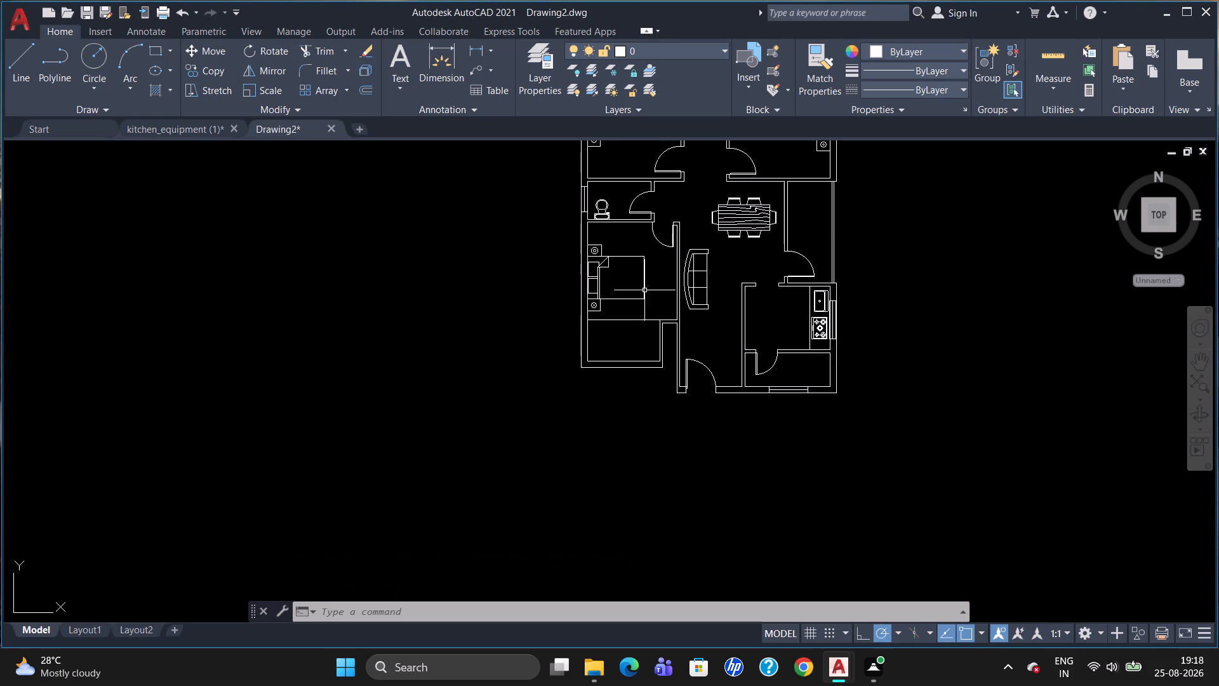
scroll(745, 172, down, 1)
scroll(745, 173, up, 1)
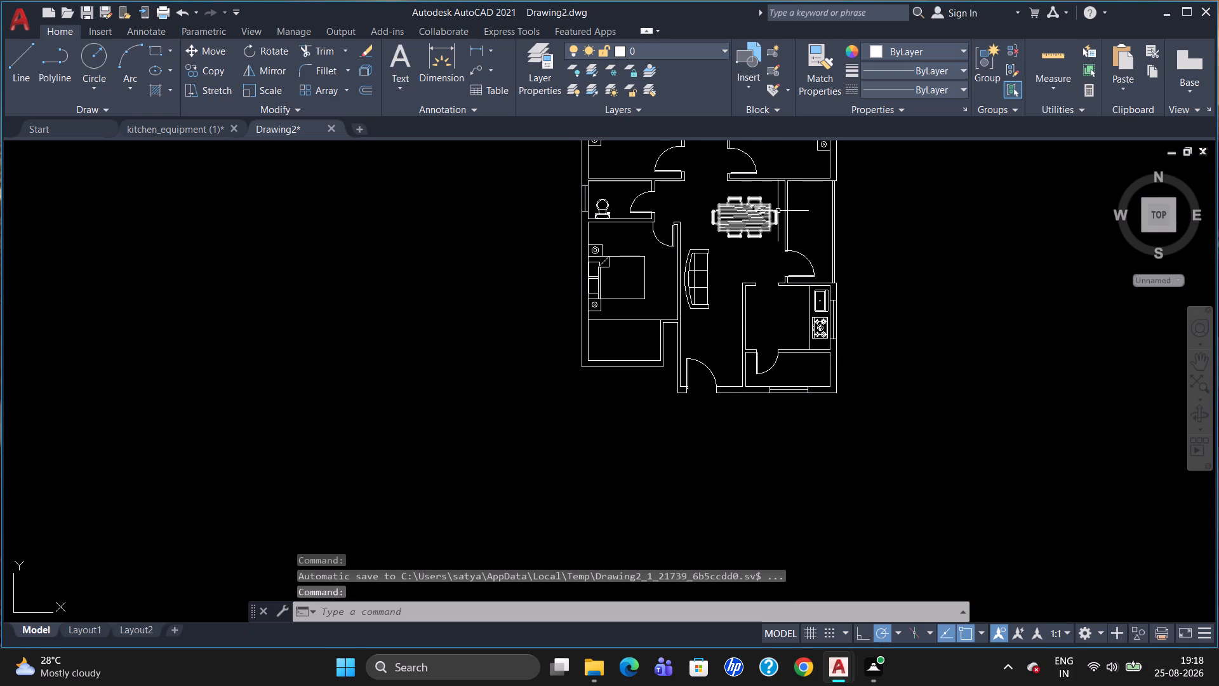
scroll(778, 211, down, 2)
scroll(778, 211, up, 2)
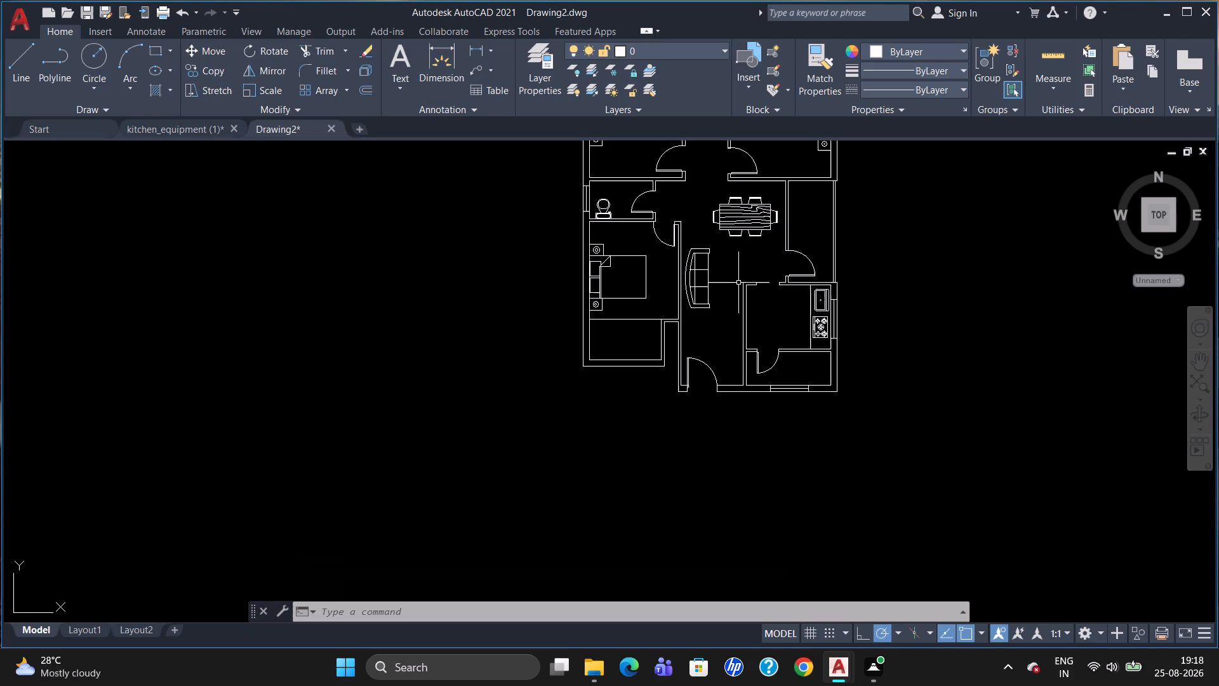
scroll(677, 250, down, 3)
scroll(667, 209, up, 5)
scroll(679, 229, down, 1)
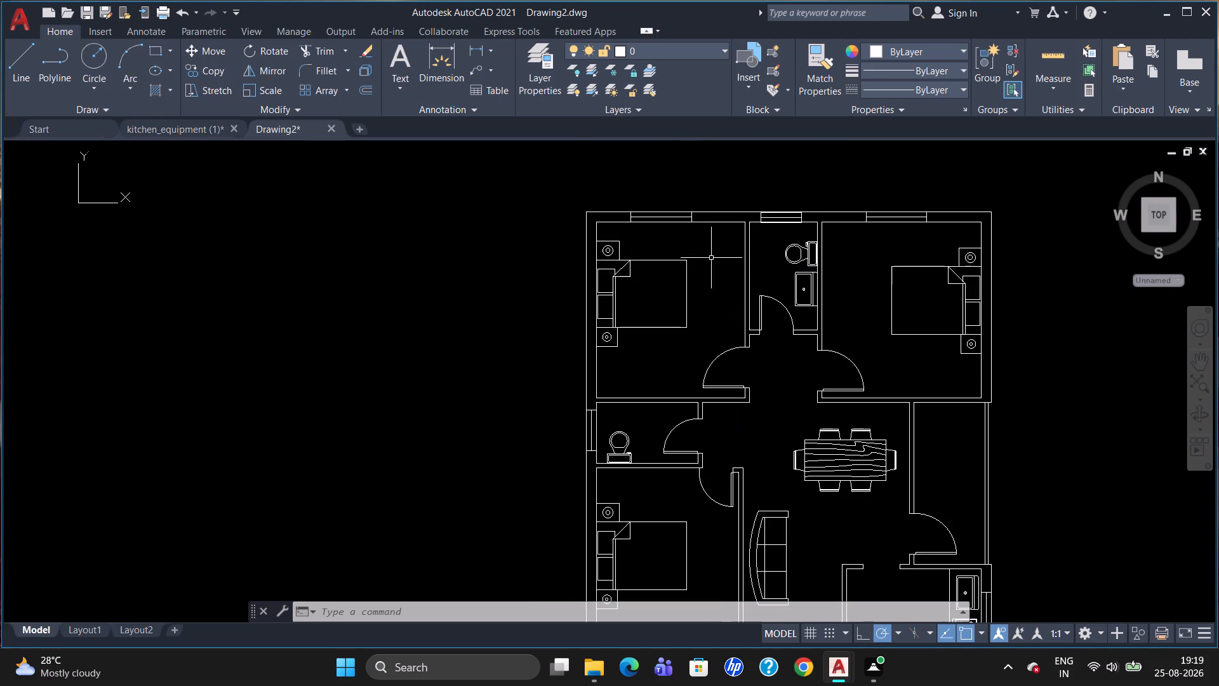
scroll(754, 307, down, 2)
scroll(782, 348, up, 1)
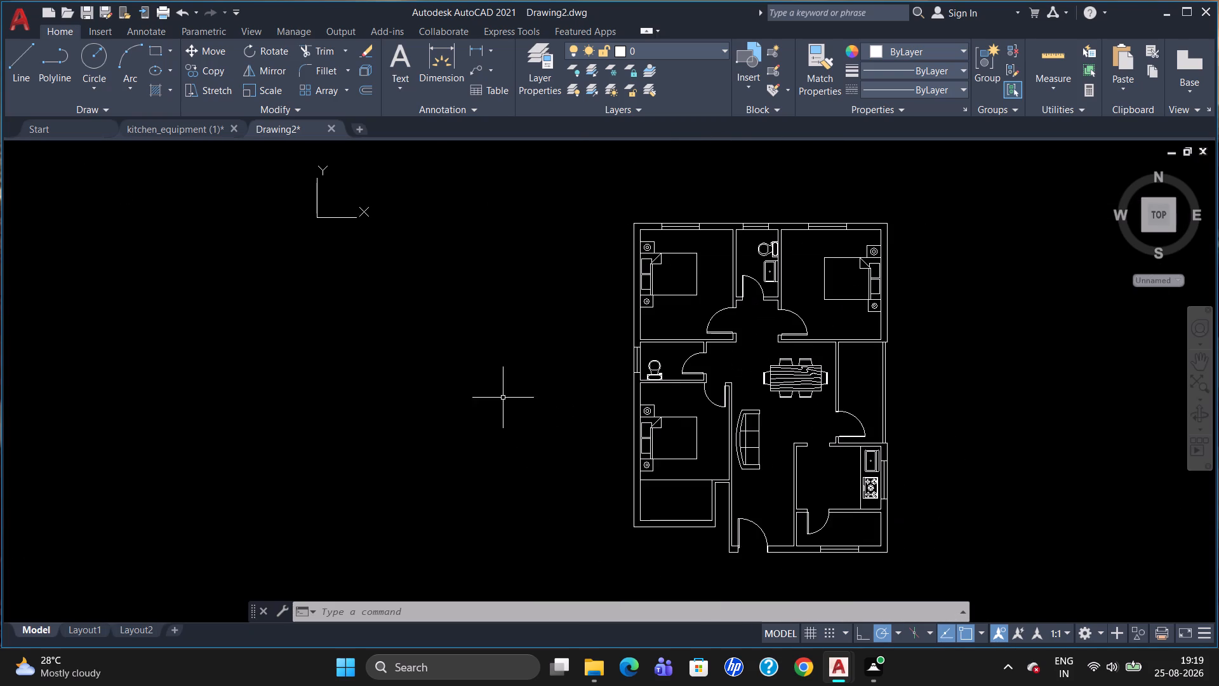
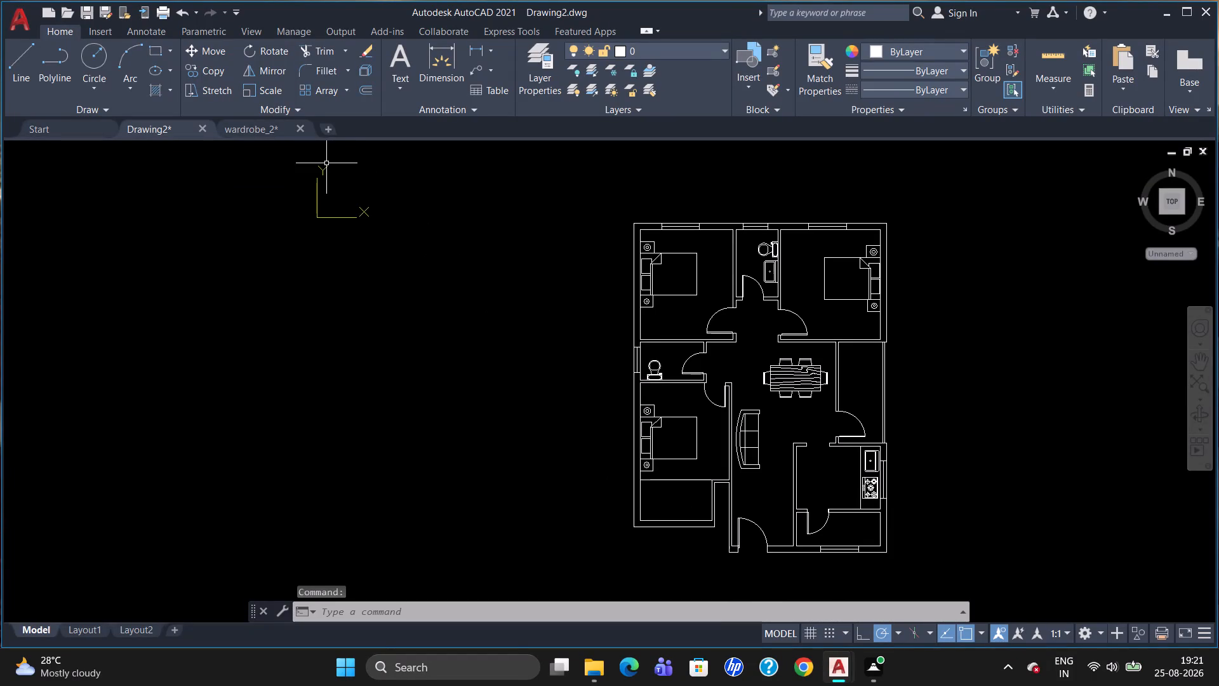
Copy the open clothes rail with slanted hangers from wardrobe_2 and paste it into Drawing2, well to the left of the floor plan.
click(239, 135)
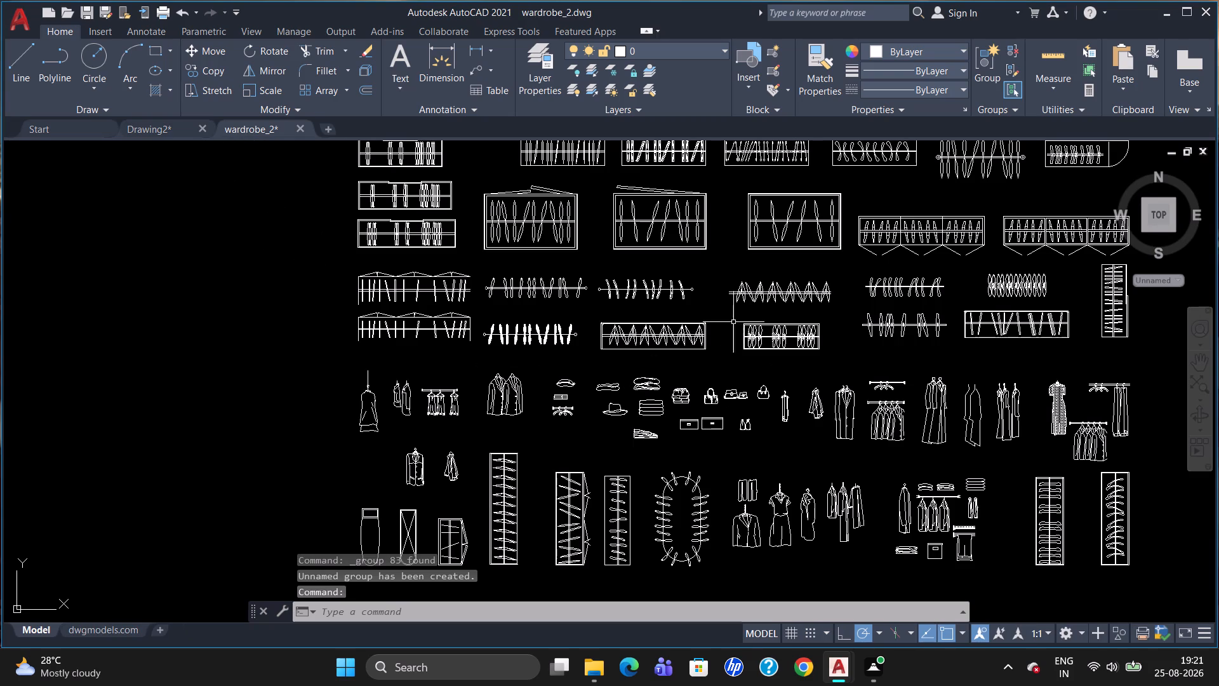
click(617, 289)
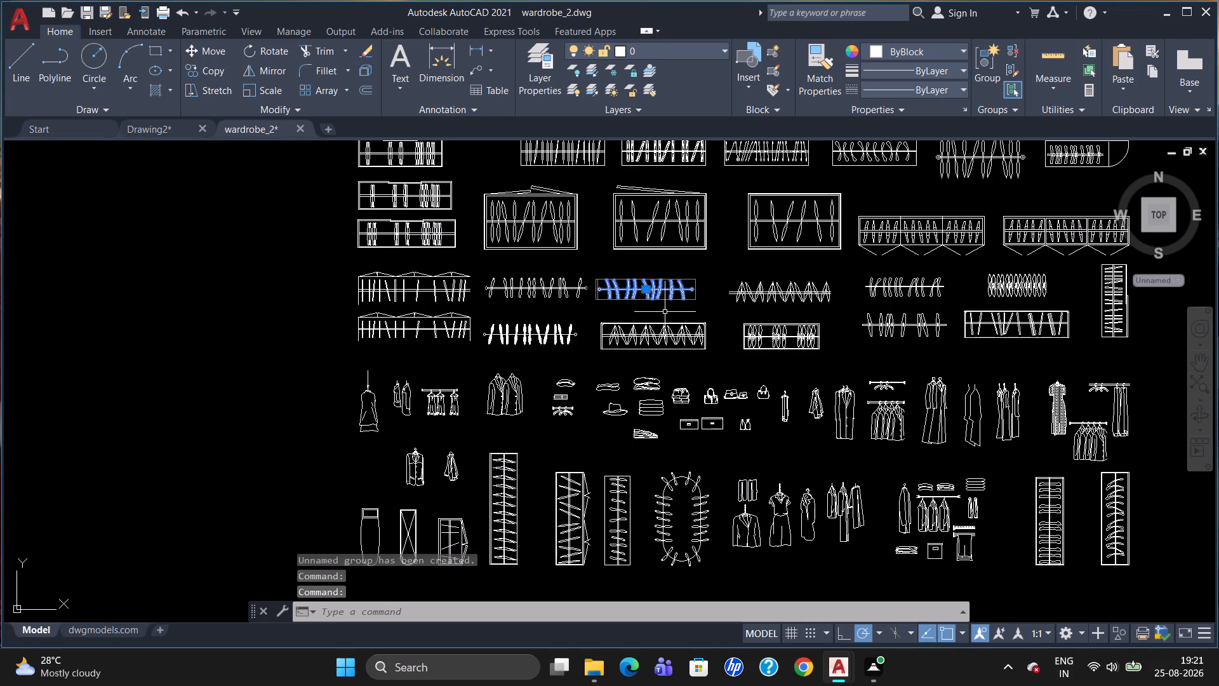
key(ctrl+c)
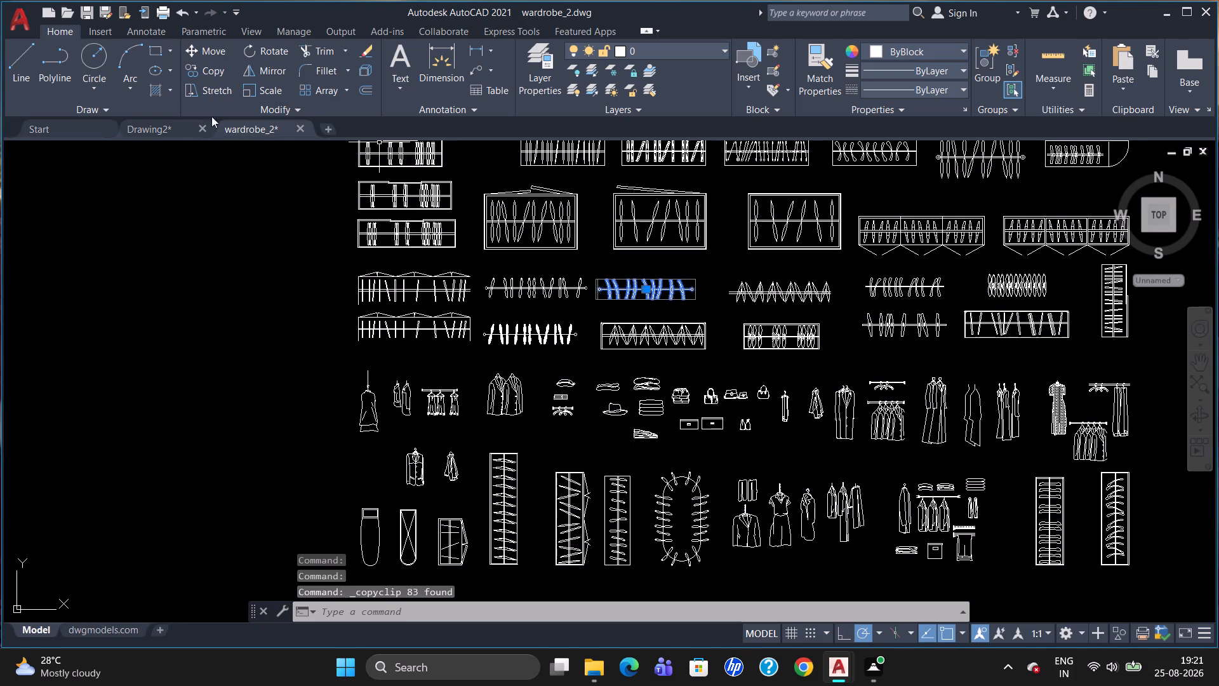
click(178, 137)
scroll(655, 506, up, 1)
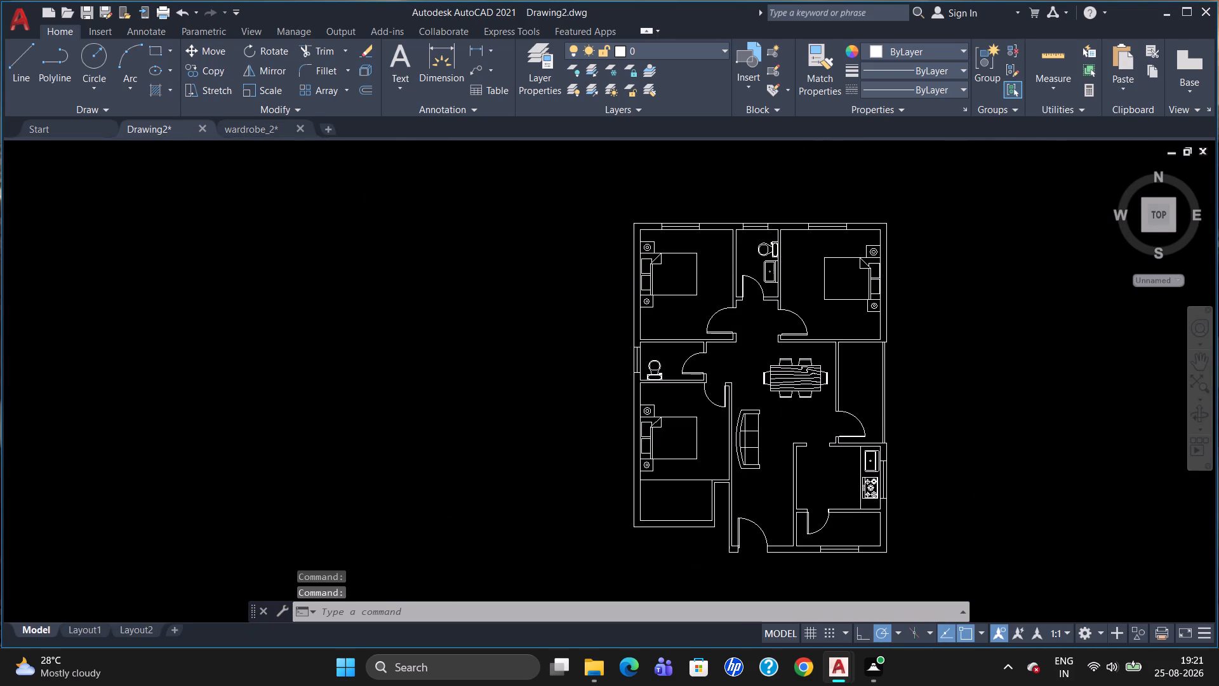
key(ctrl+v)
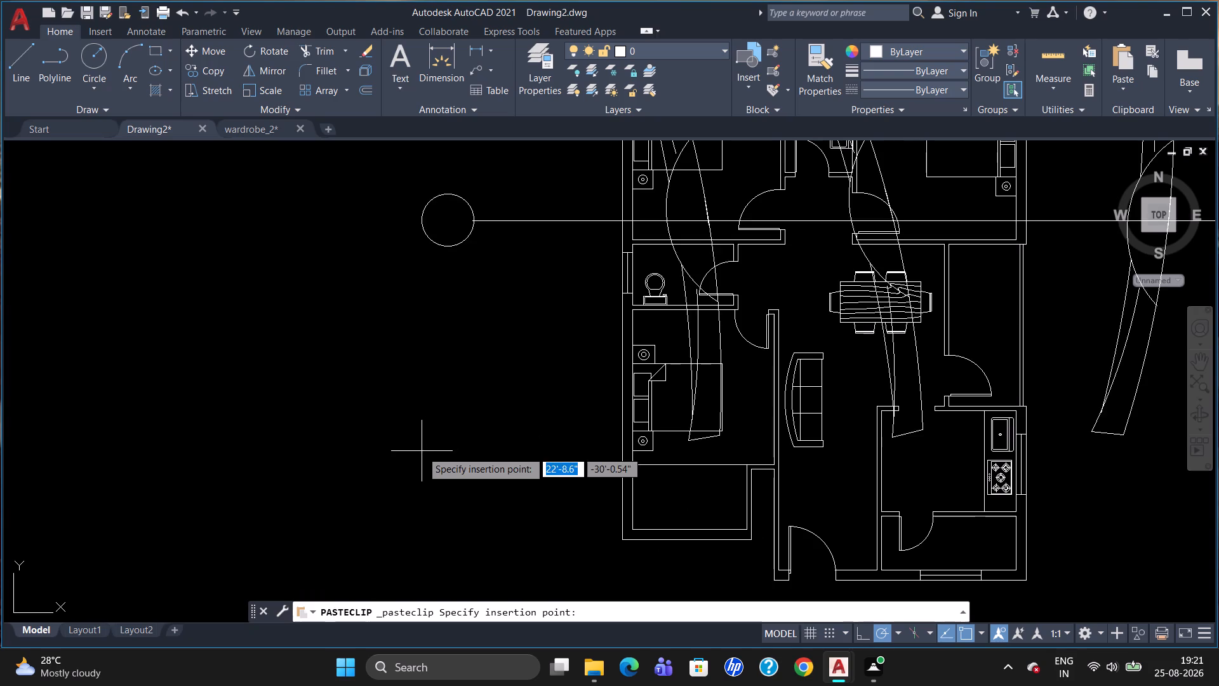
scroll(83, 464, down, 2)
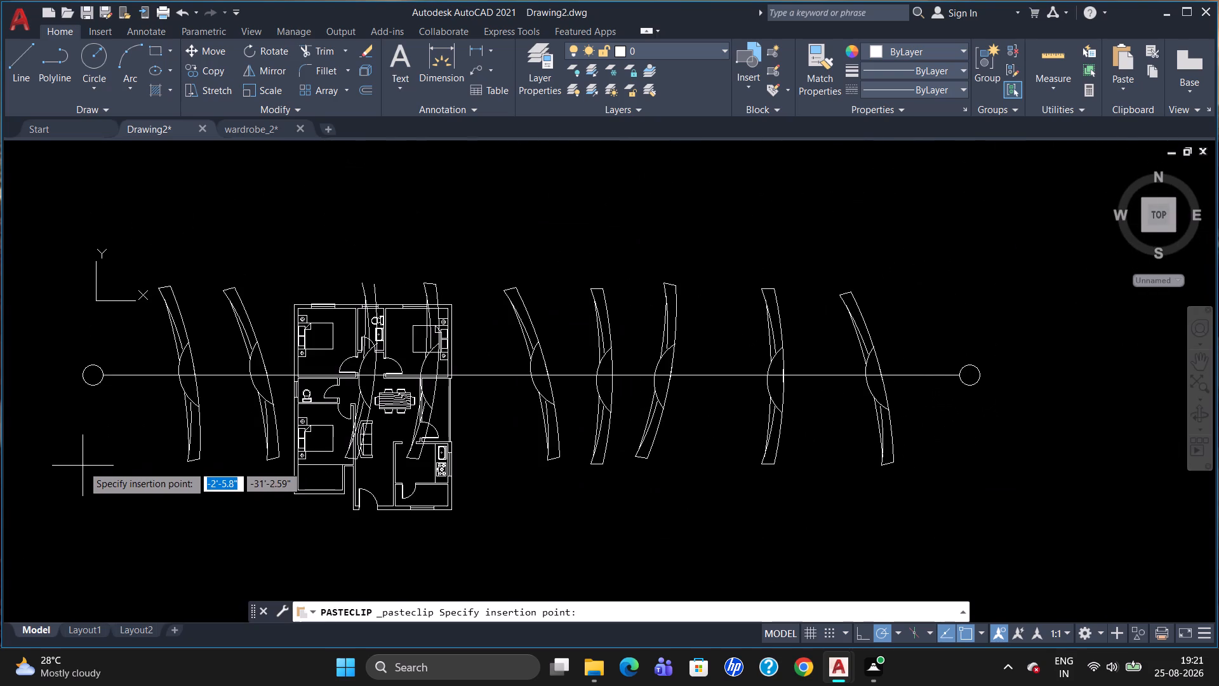
scroll(83, 466, down, 3)
click(190, 442)
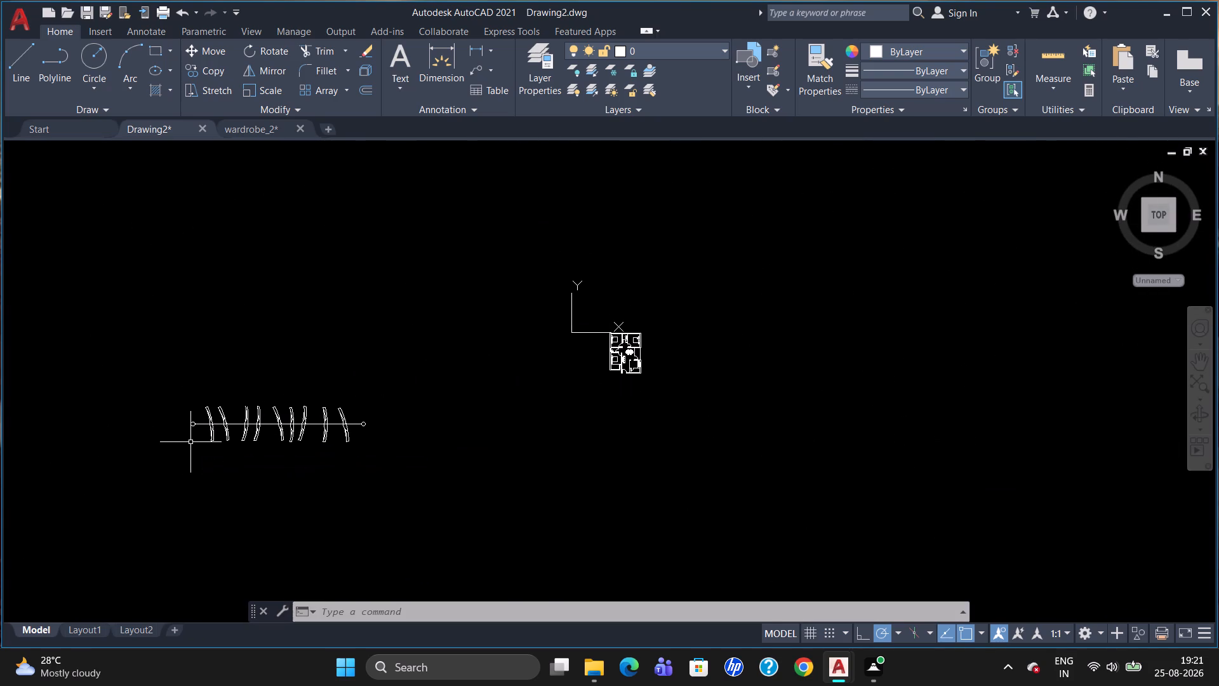
key(Escape)
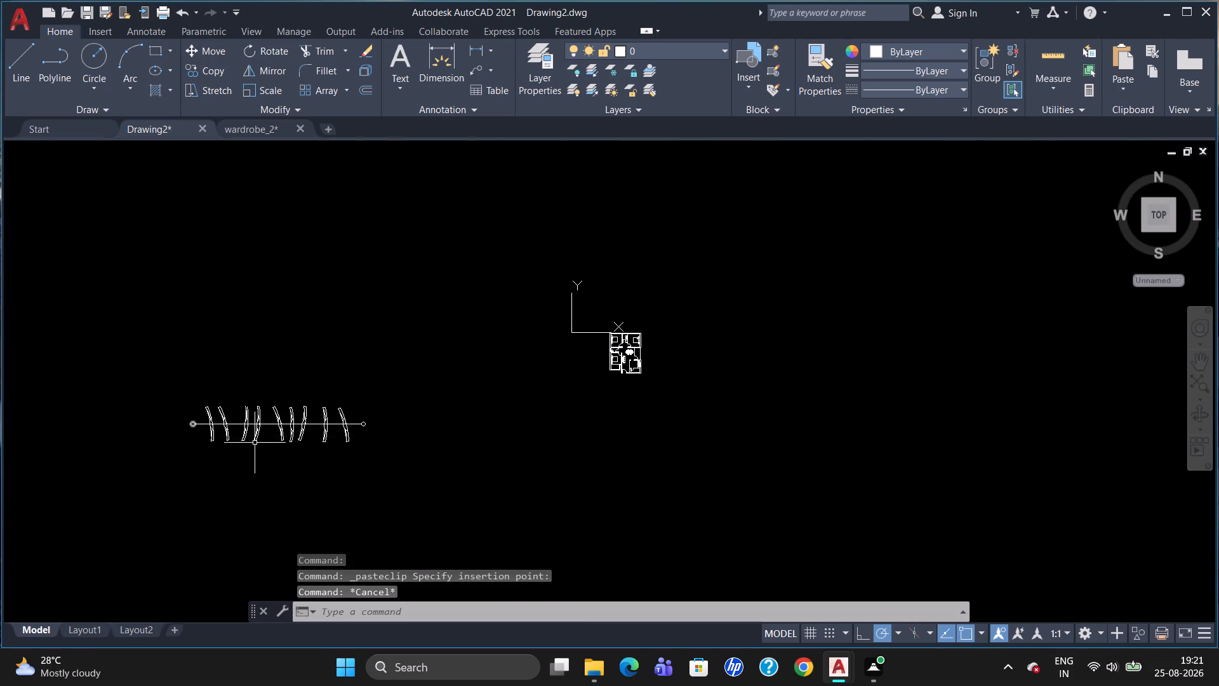
Group all the objects of the pasted clothes rail.
drag(463, 483, 45, 471)
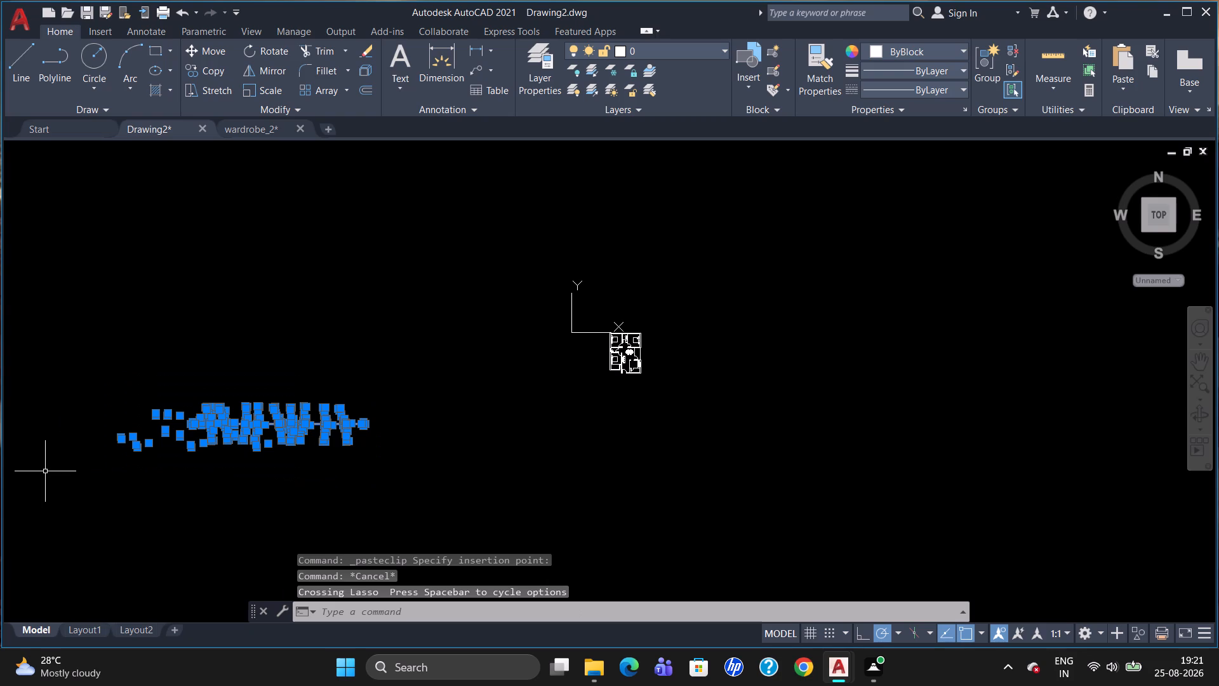
click(989, 77)
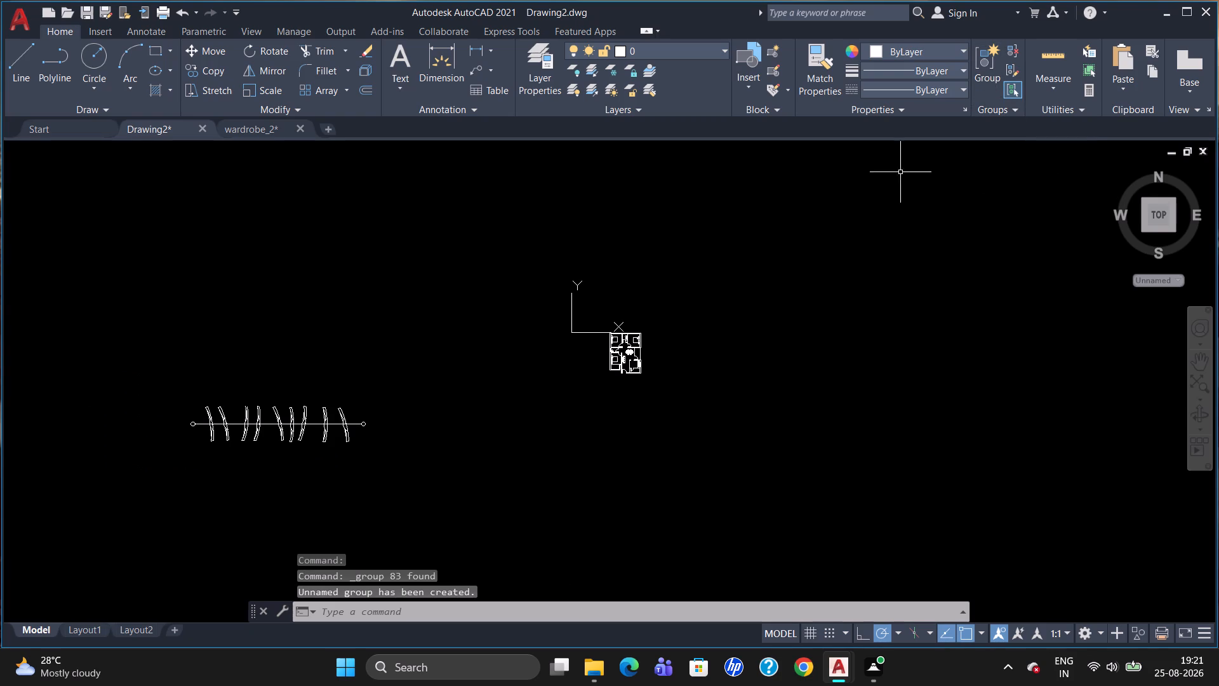
Scale the clothes rail group down freehand, using a base point at its left end.
text(SC)
key(Return)
click(212, 423)
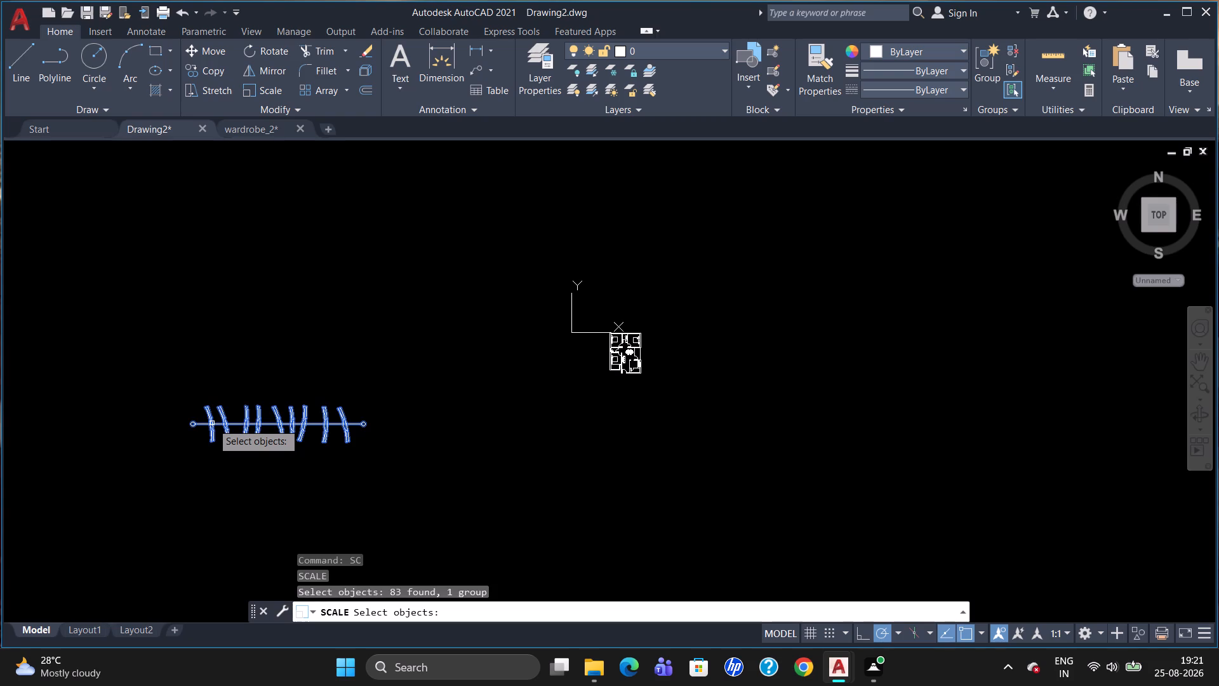
key(Return)
click(185, 423)
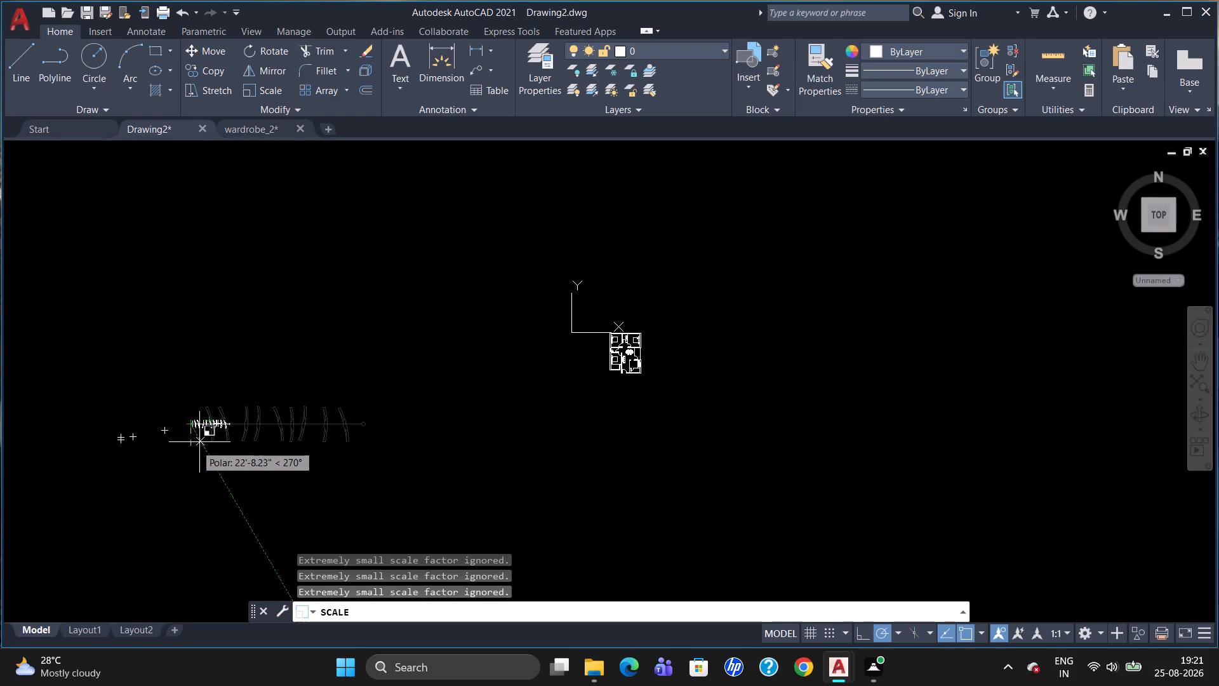
click(241, 423)
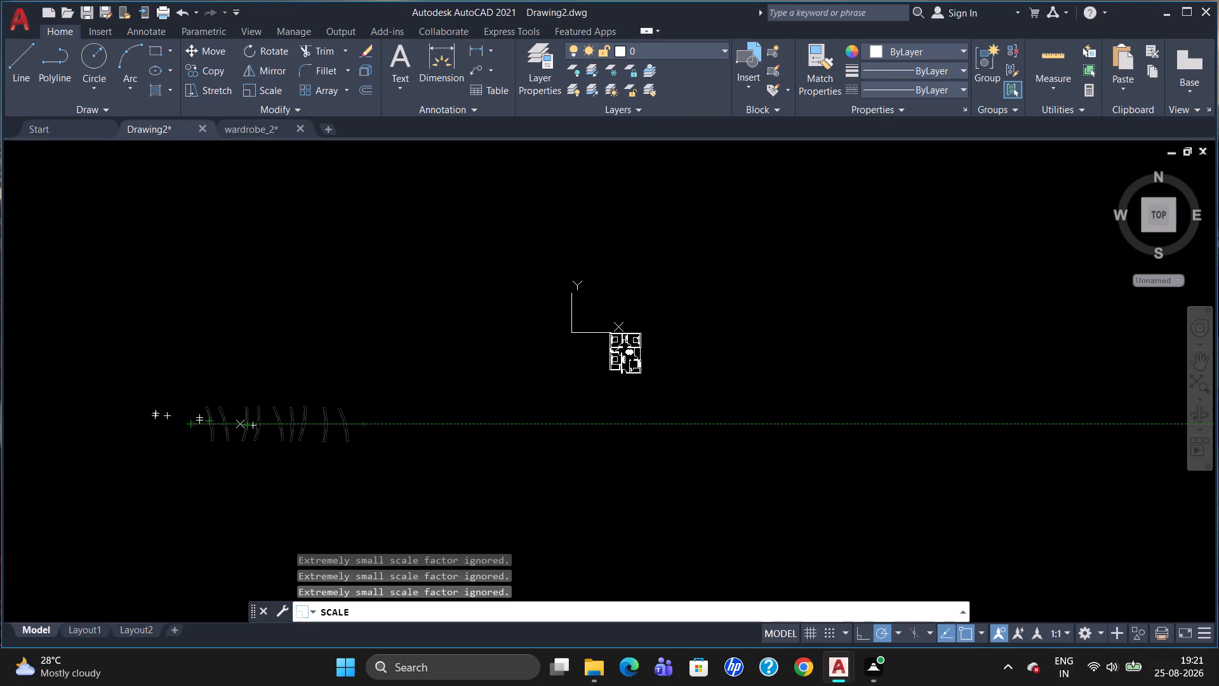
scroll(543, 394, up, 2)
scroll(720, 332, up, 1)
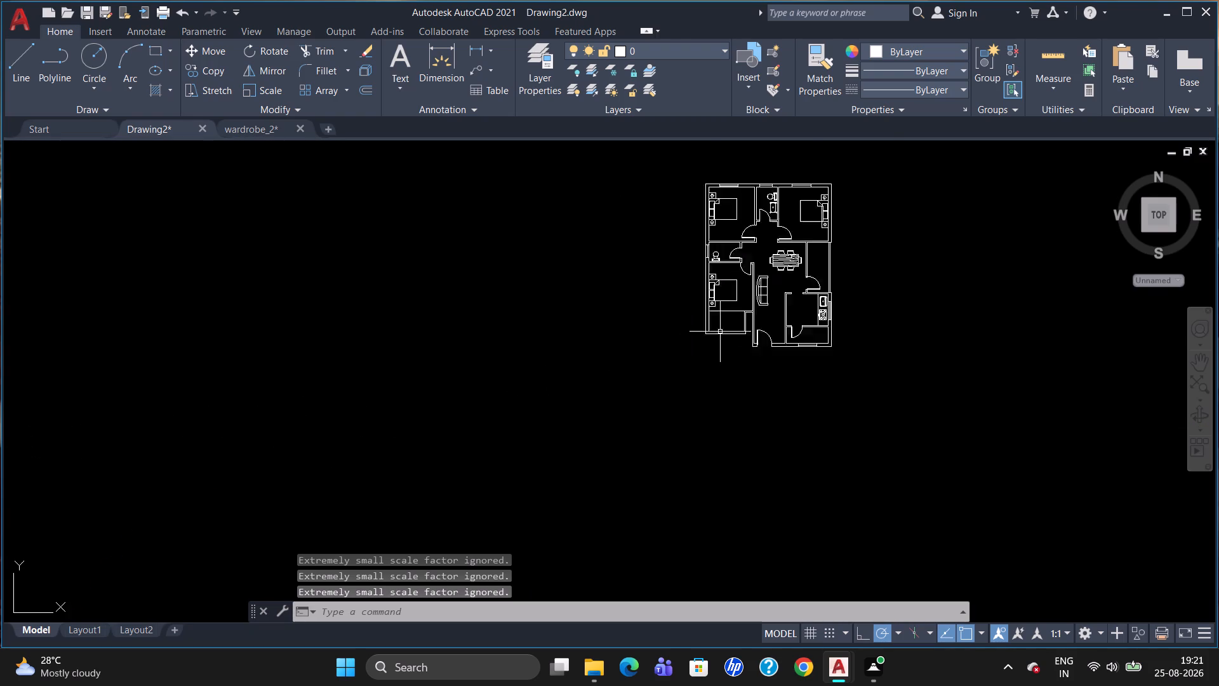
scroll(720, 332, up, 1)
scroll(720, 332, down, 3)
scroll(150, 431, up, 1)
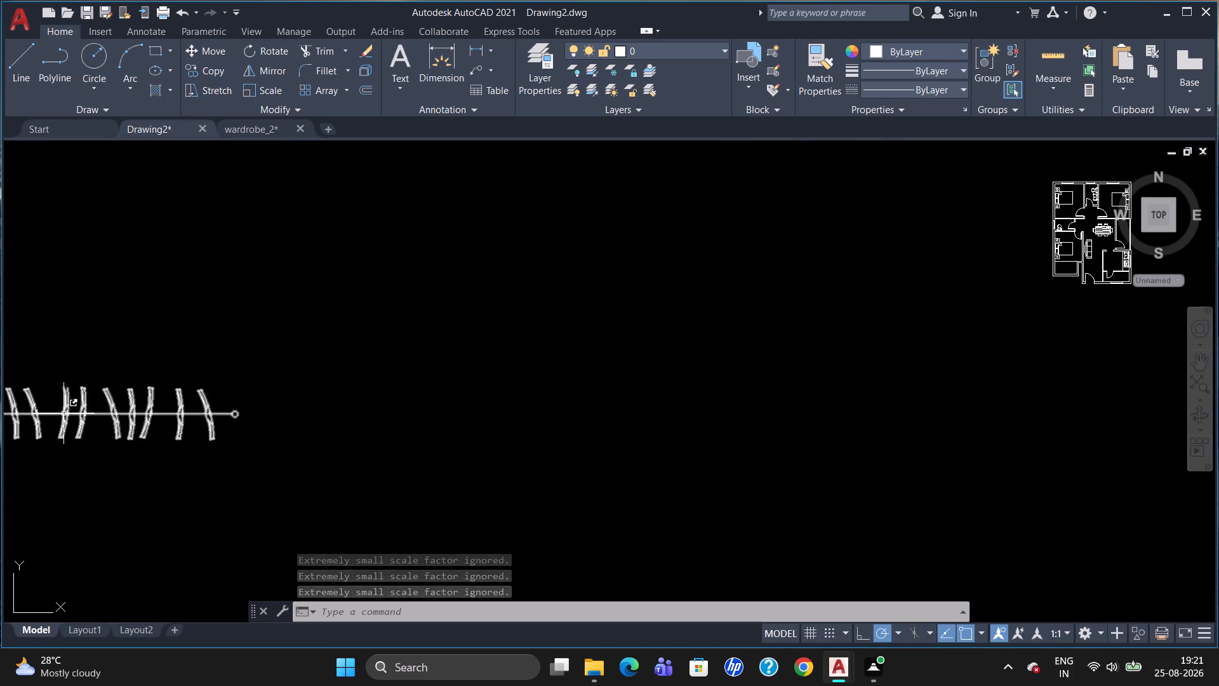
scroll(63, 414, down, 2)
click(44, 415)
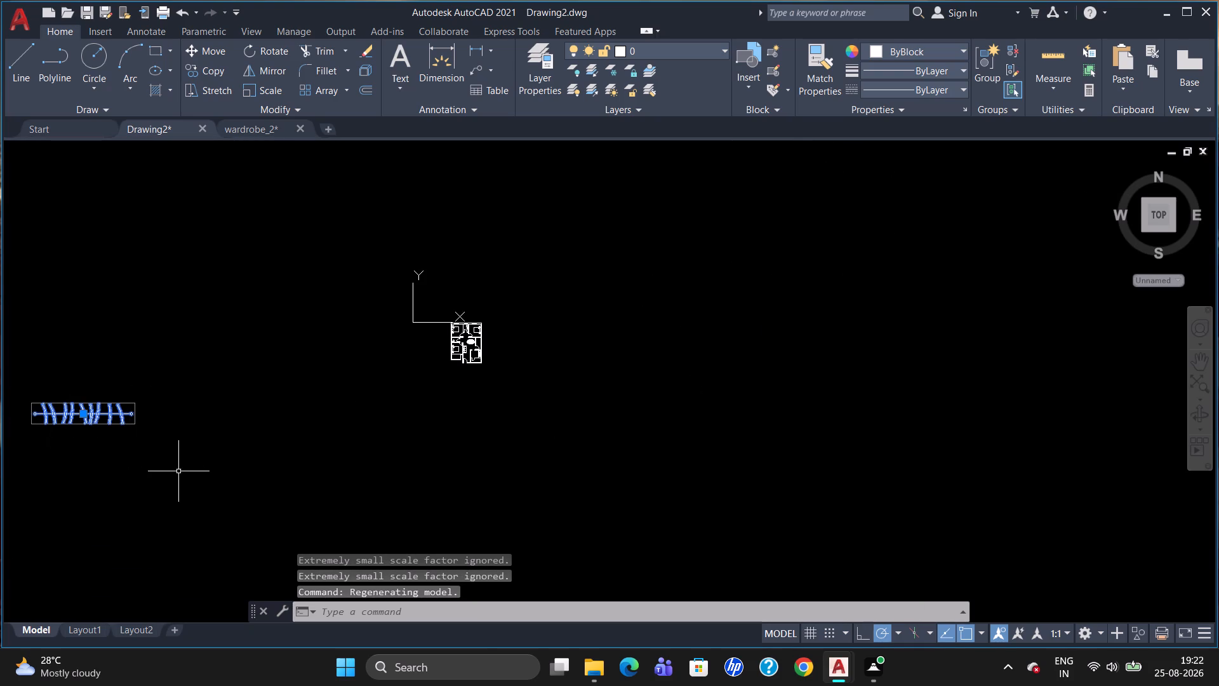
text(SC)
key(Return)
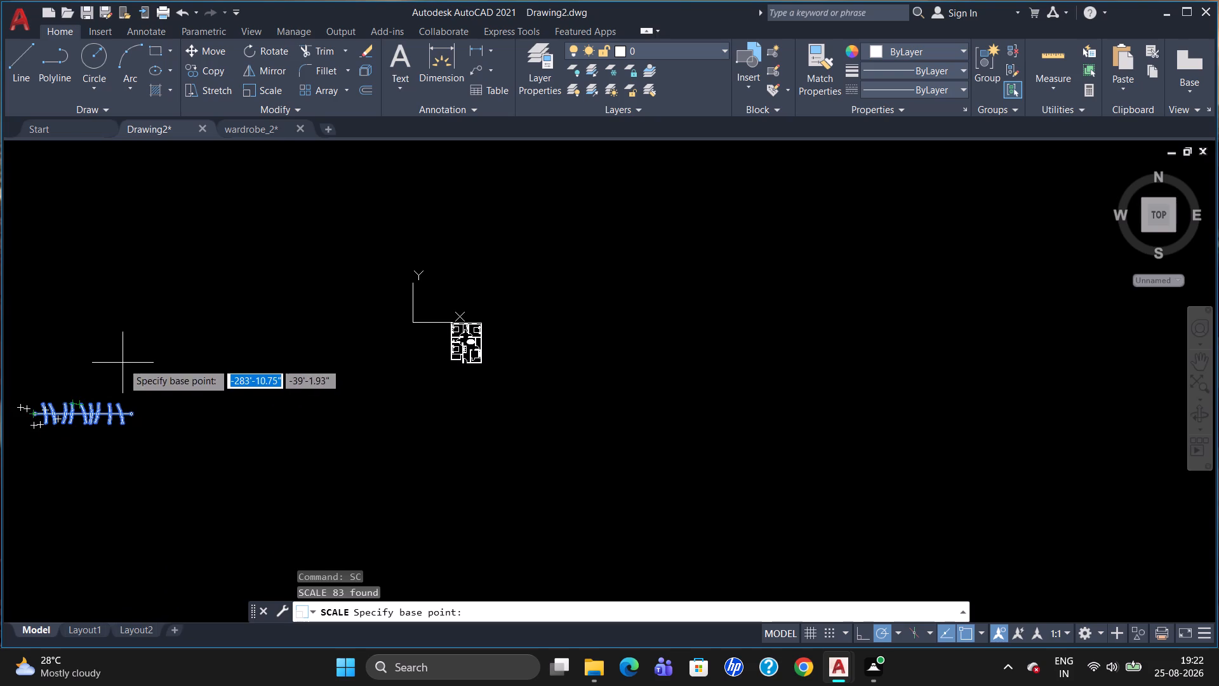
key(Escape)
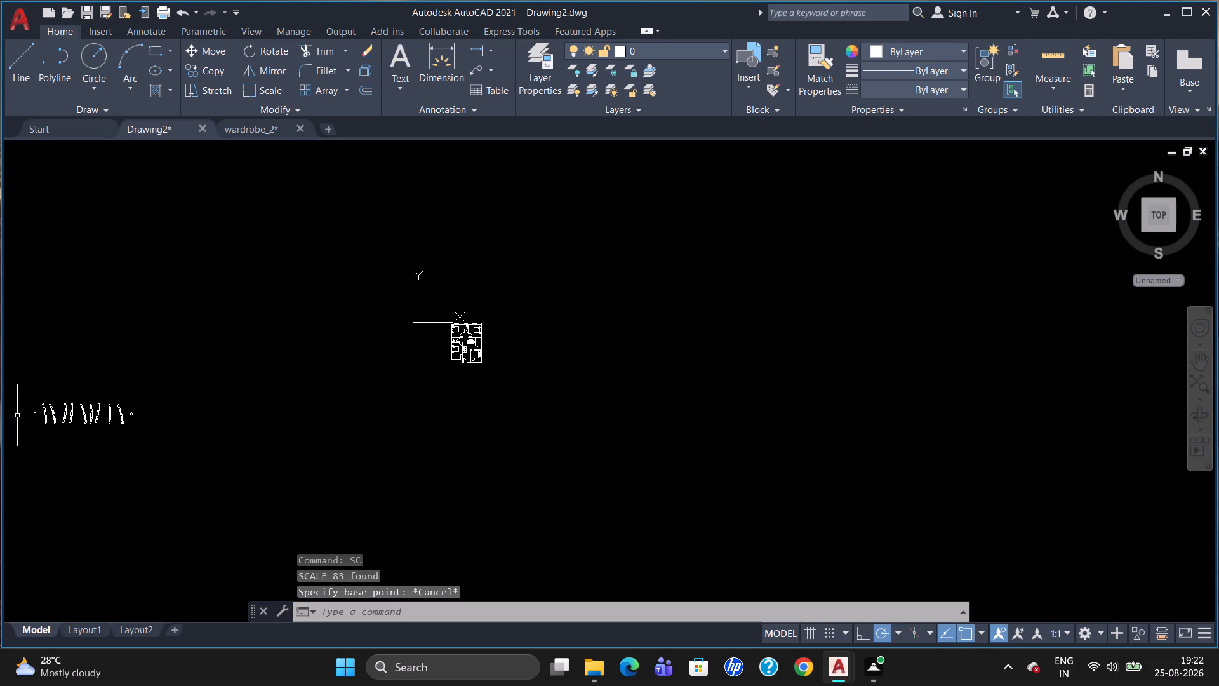
Move the clothes rail group by its left end to just outside the floor plan's lower-left wall, beside the small room.
scroll(37, 421, up, 2)
click(37, 404)
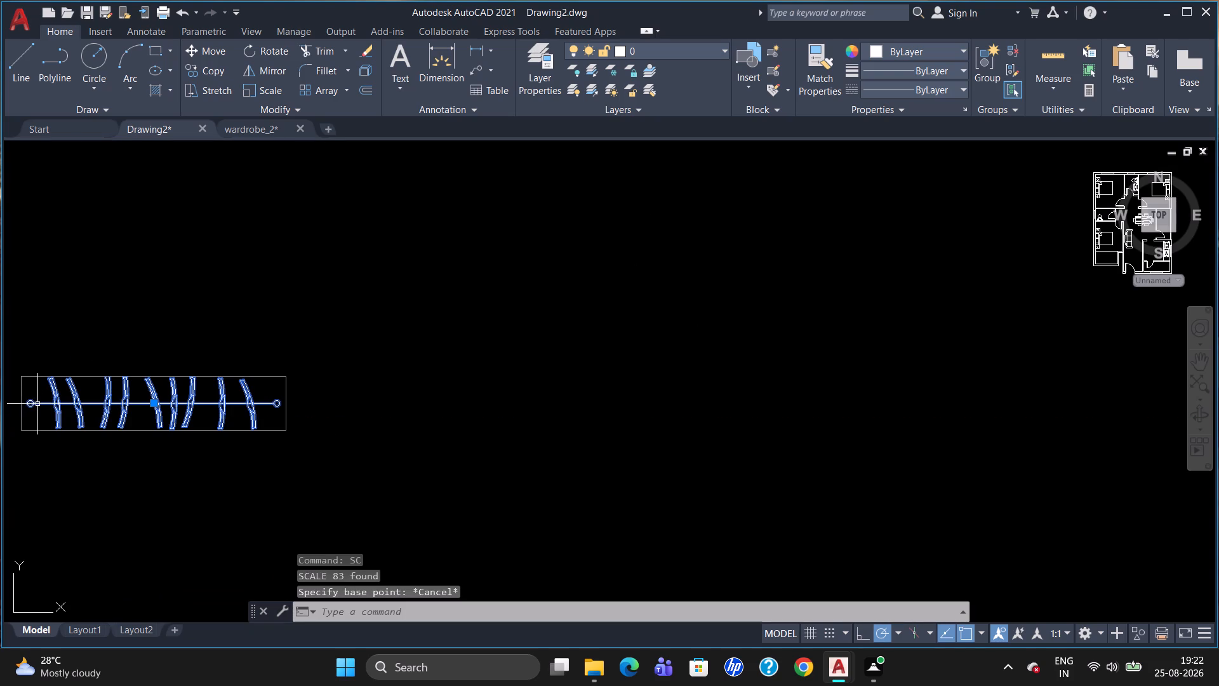
key(m)
key(Return)
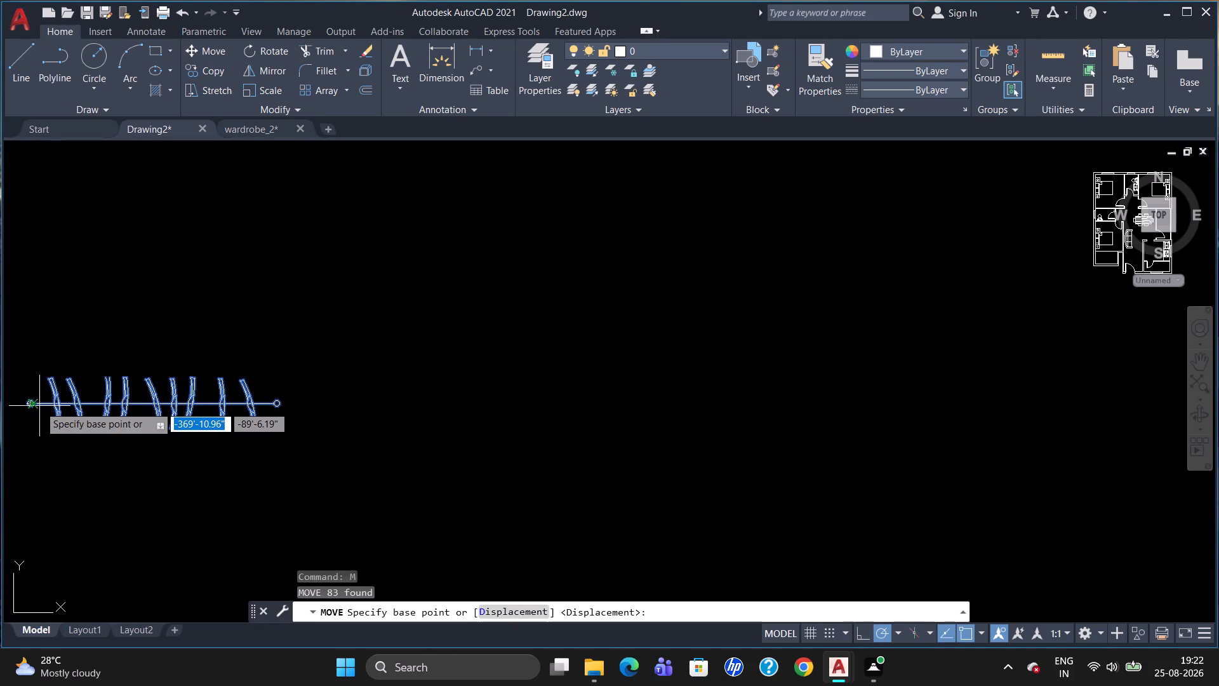
click(39, 406)
scroll(477, 372, down, 2)
scroll(583, 353, up, 4)
scroll(871, 311, down, 4)
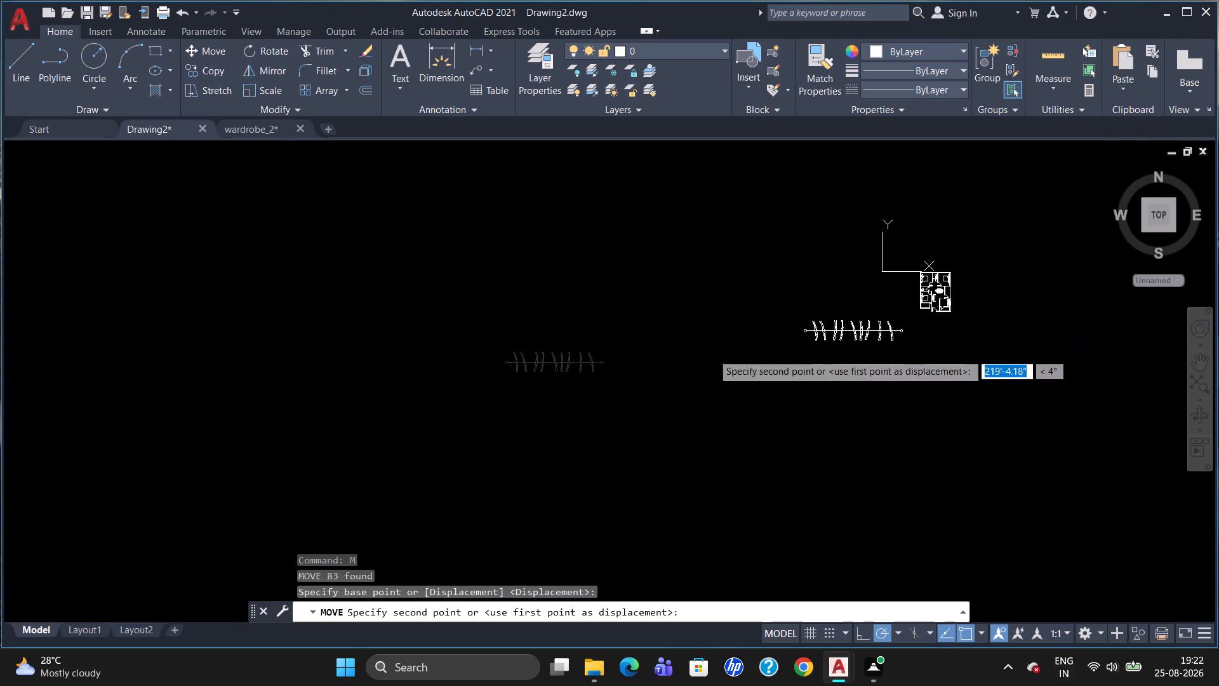
scroll(783, 317, up, 4)
scroll(849, 299, down, 7)
scroll(928, 260, up, 5)
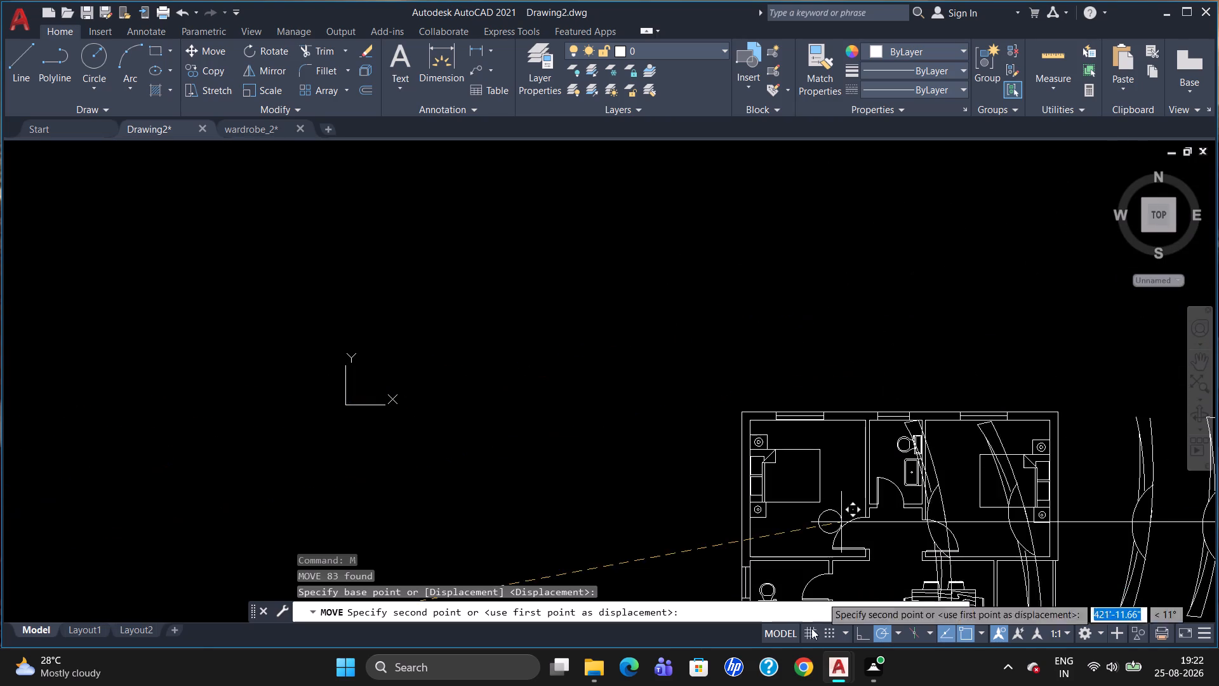
scroll(810, 629, down, 4)
scroll(686, 461, up, 5)
scroll(616, 386, down, 6)
scroll(684, 465, down, 4)
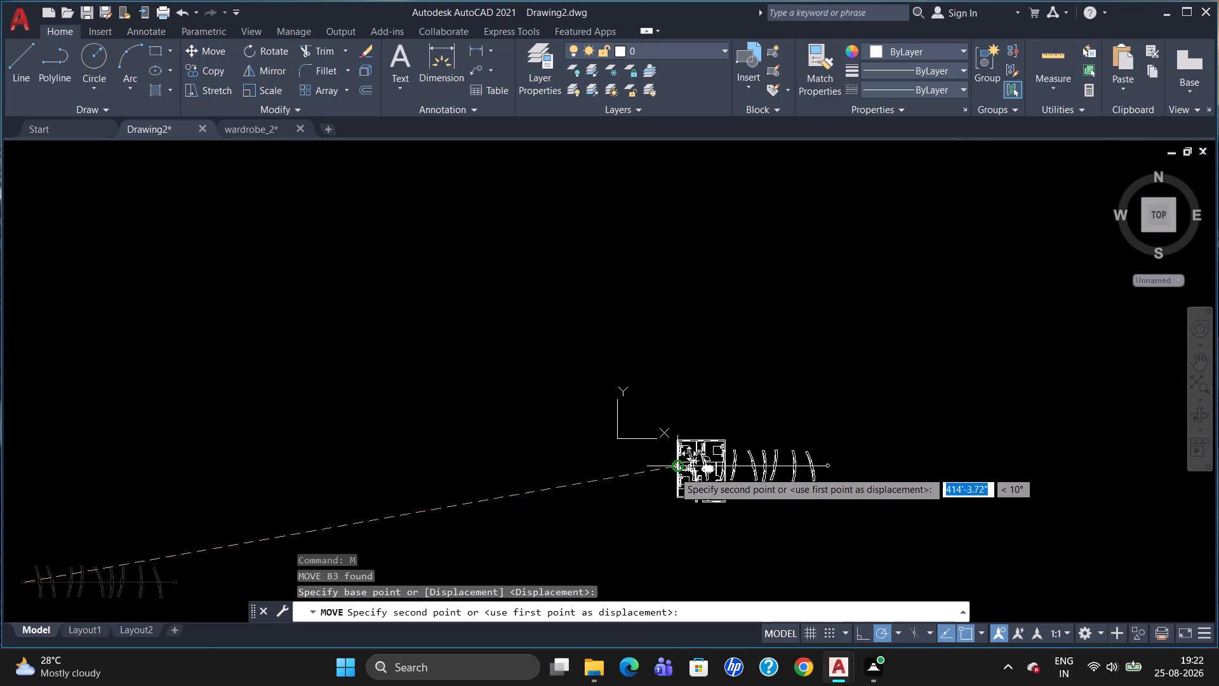
scroll(658, 526, up, 3)
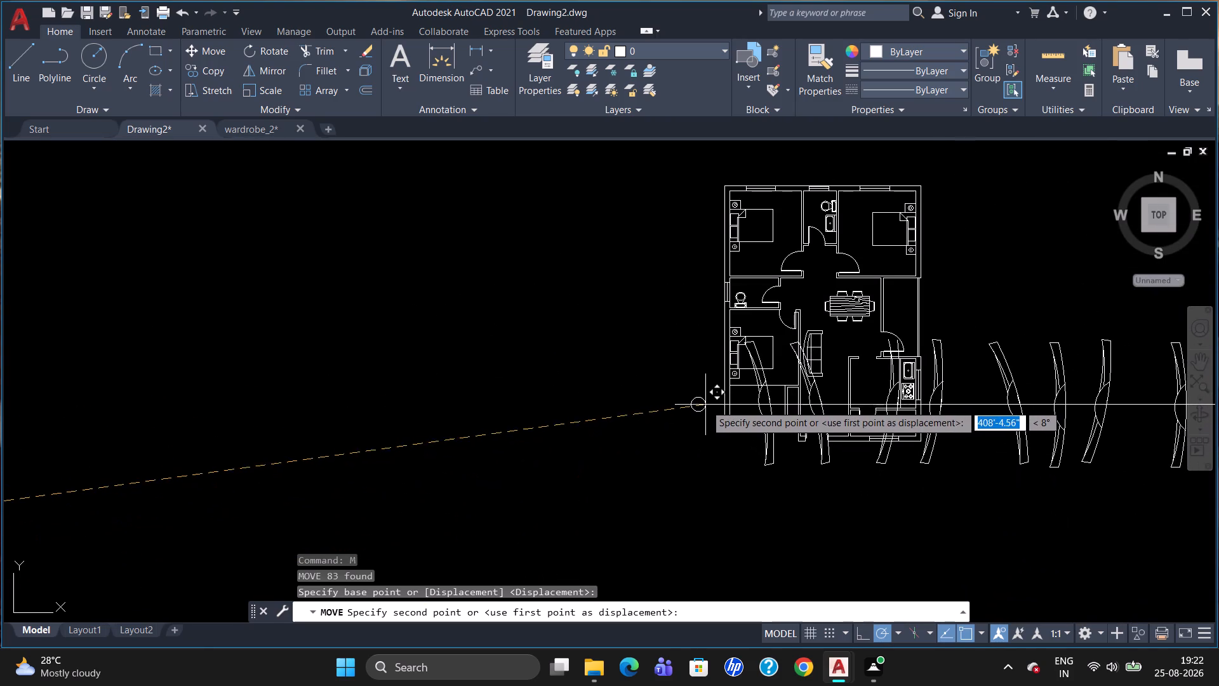
click(705, 405)
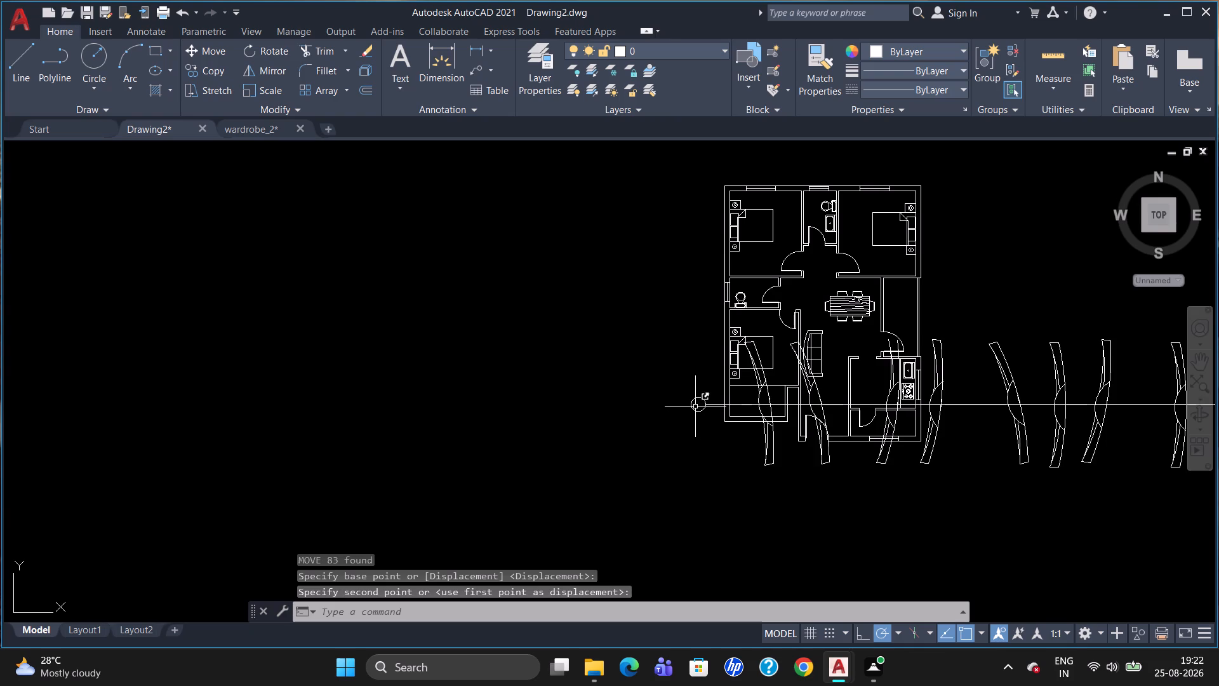
Scale the clothes rail group down about its left end to roughly the width of the small room below the lower-left bedroom.
click(693, 408)
key(s)
key(c)
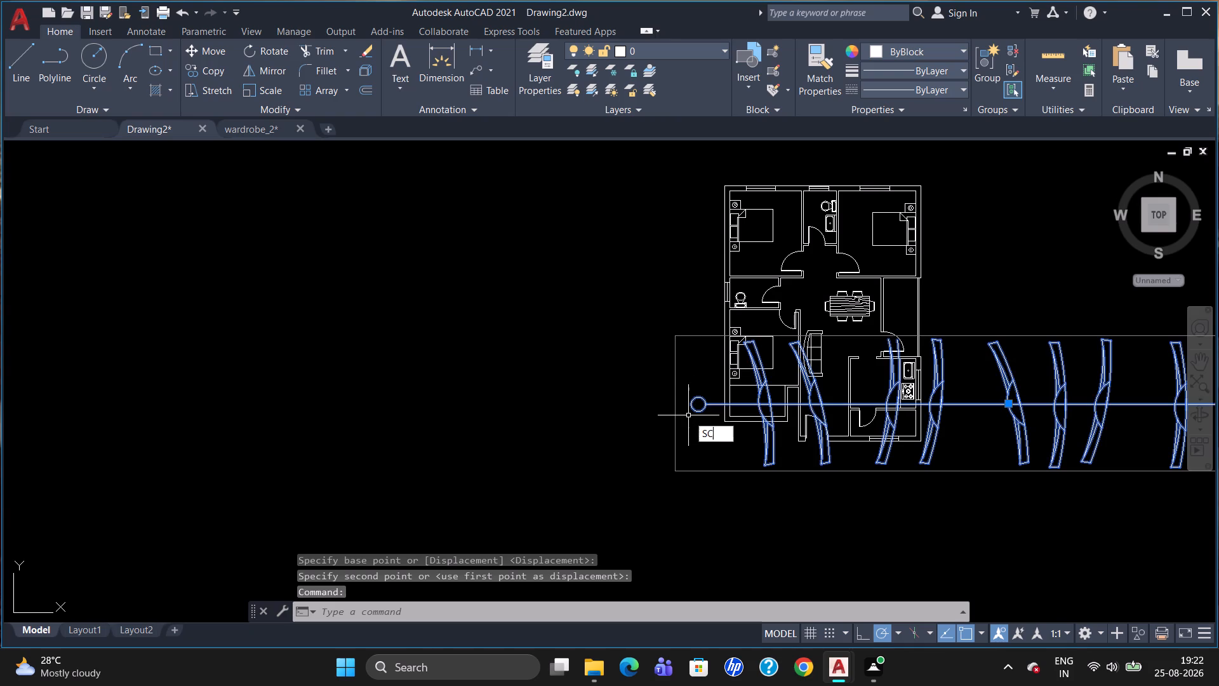
key(Return)
click(693, 409)
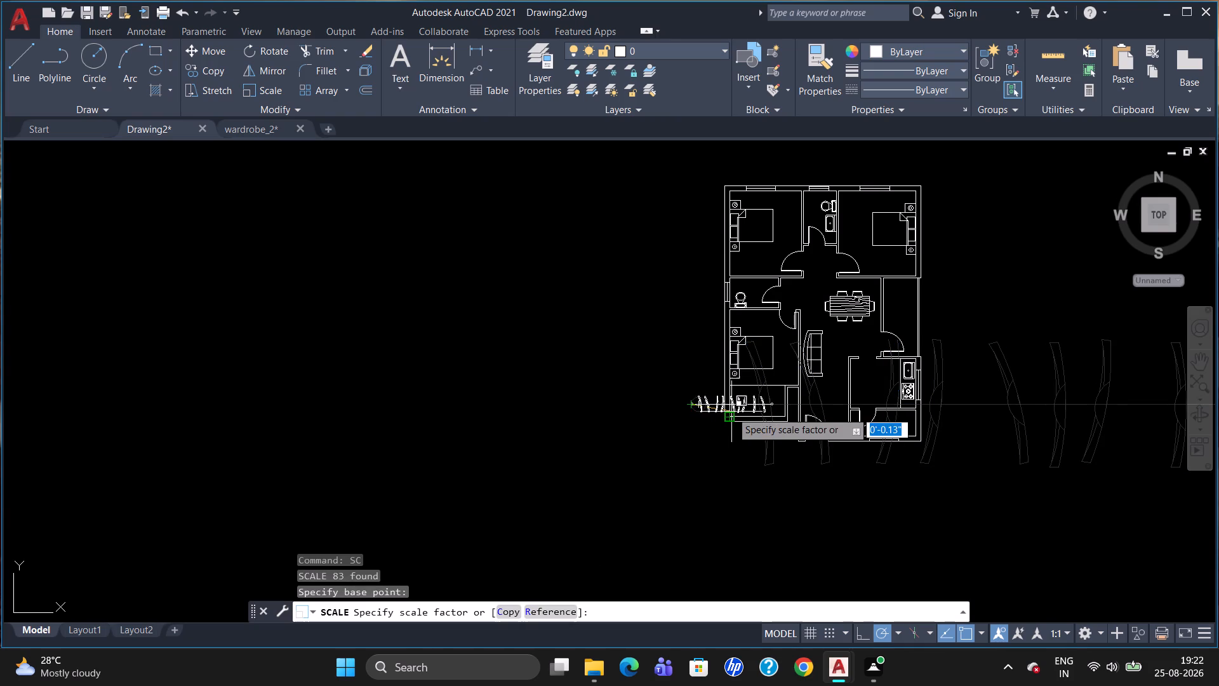
click(724, 411)
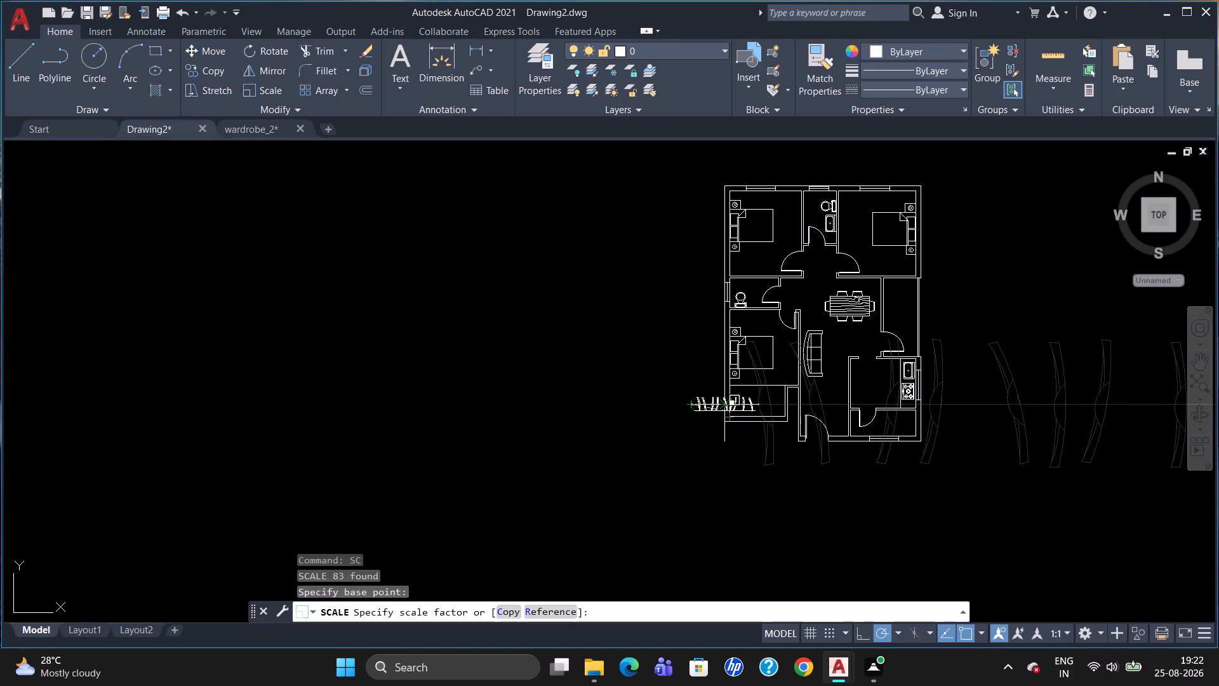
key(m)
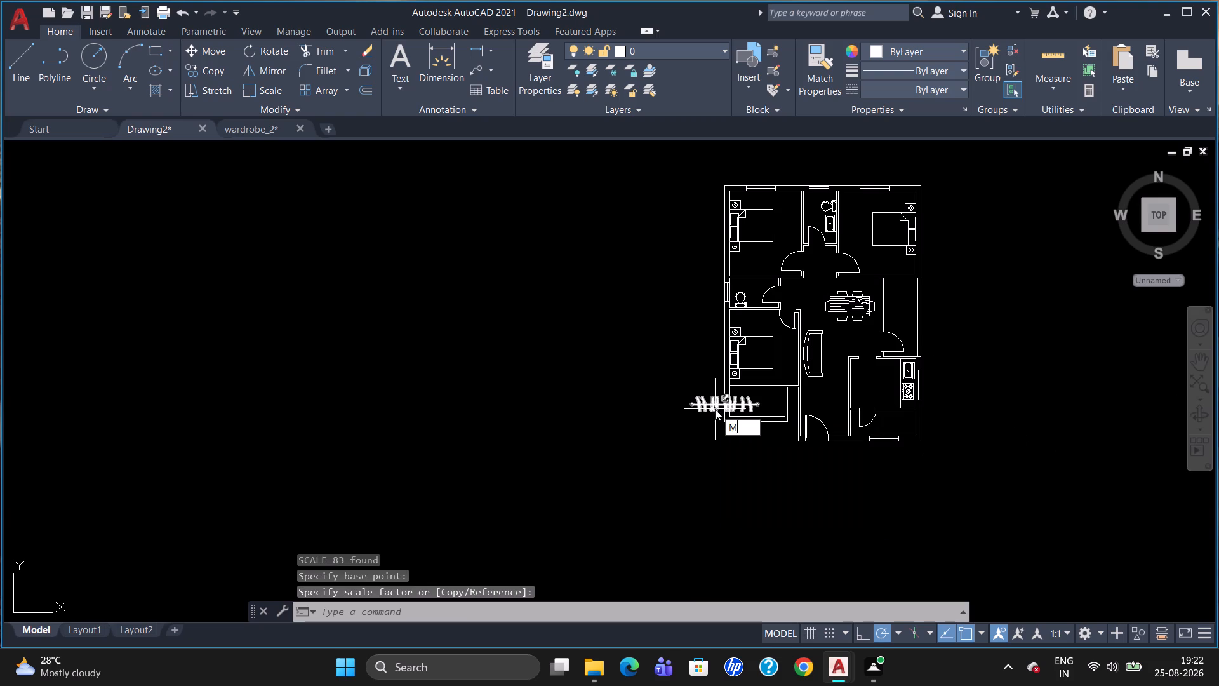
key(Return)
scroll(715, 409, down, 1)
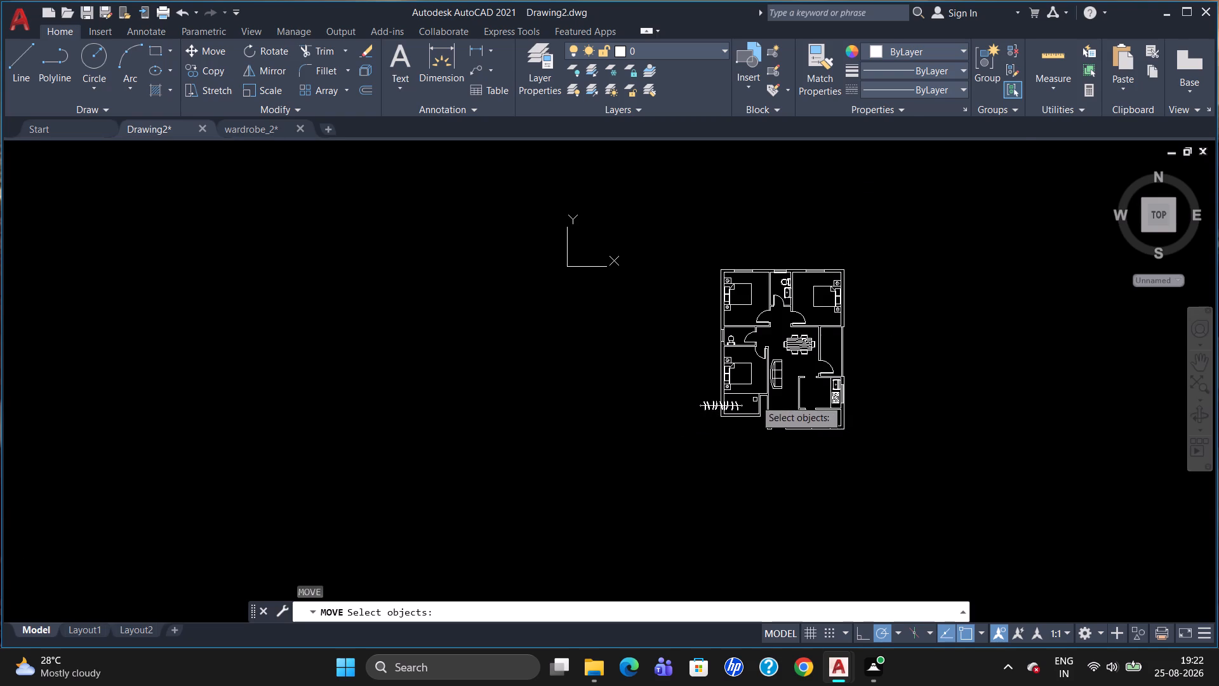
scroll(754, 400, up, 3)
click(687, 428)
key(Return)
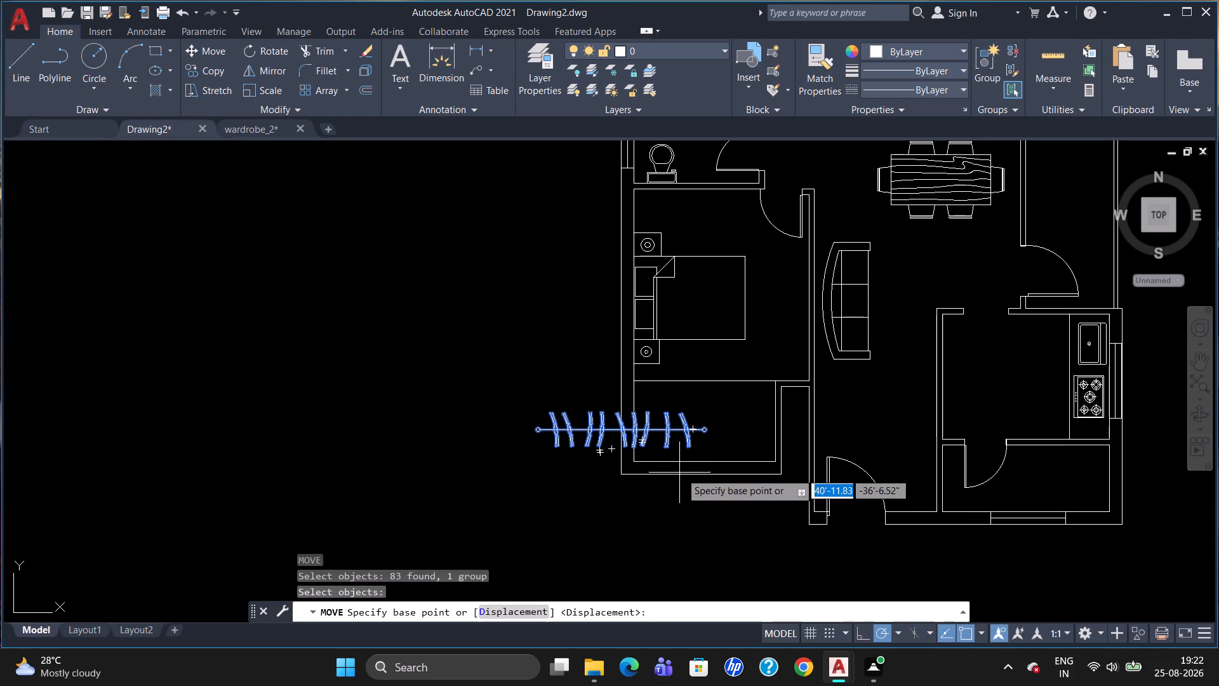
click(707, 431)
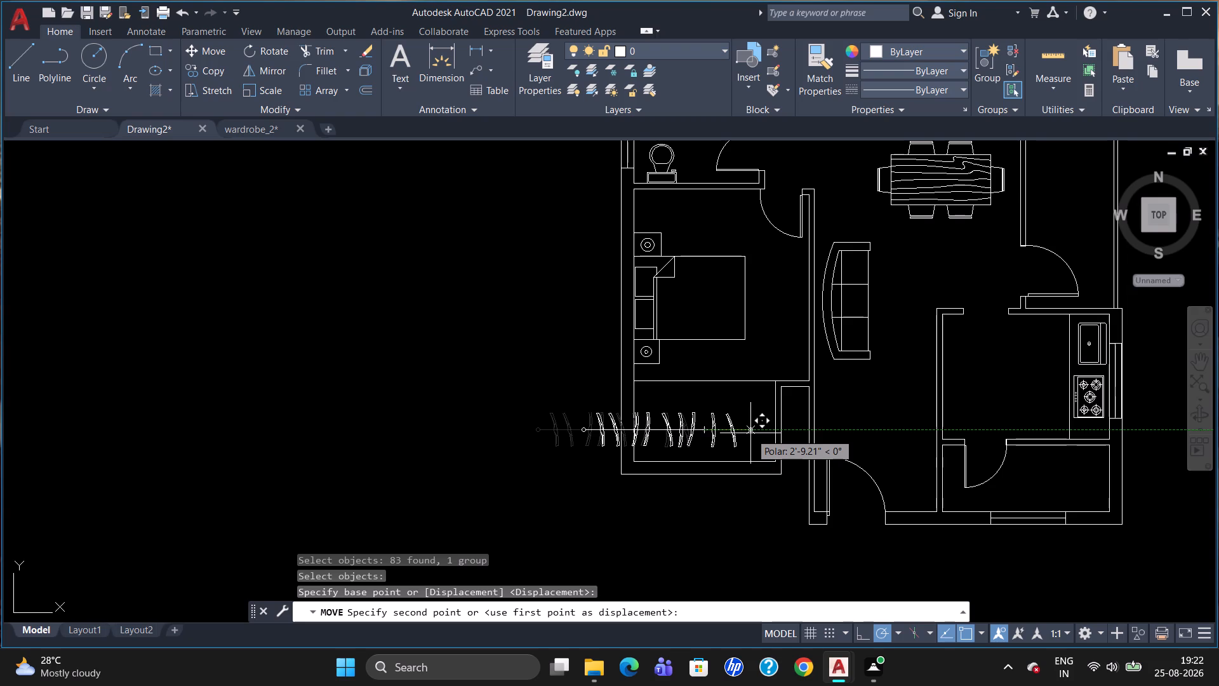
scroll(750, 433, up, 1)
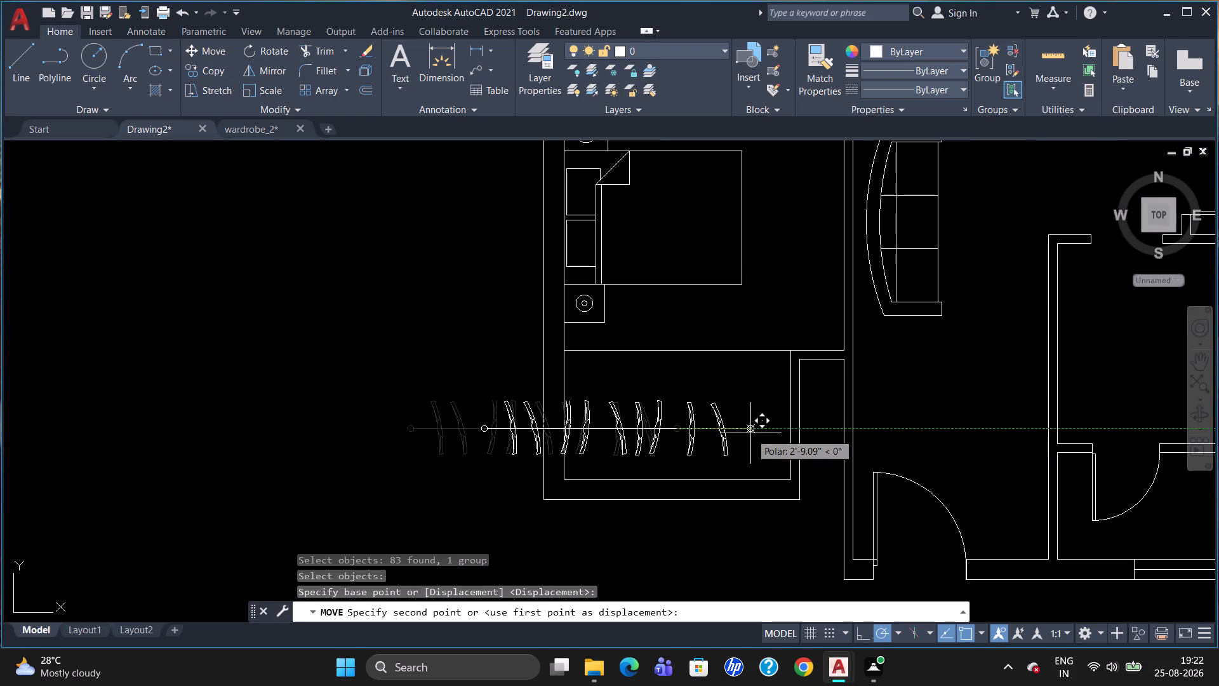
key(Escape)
Scale the clothes rail group down freehand about its left end to a small fraction of its size.
click(582, 427)
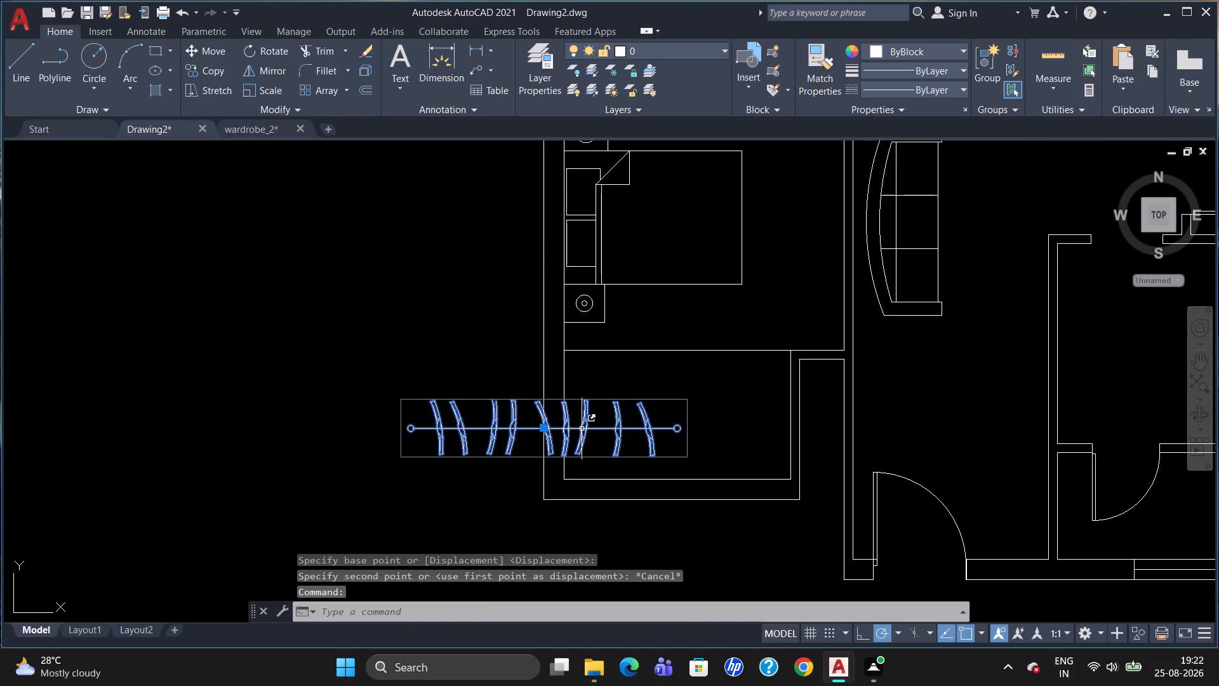
key(s)
key(c)
key(Return)
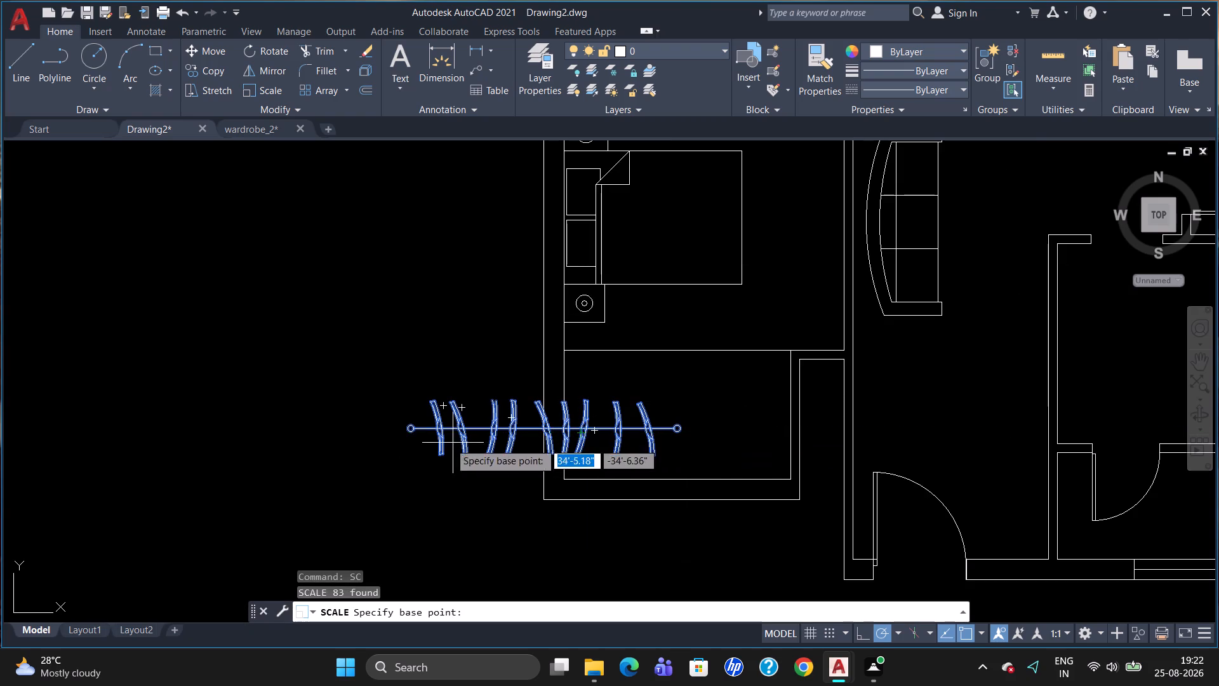
click(413, 433)
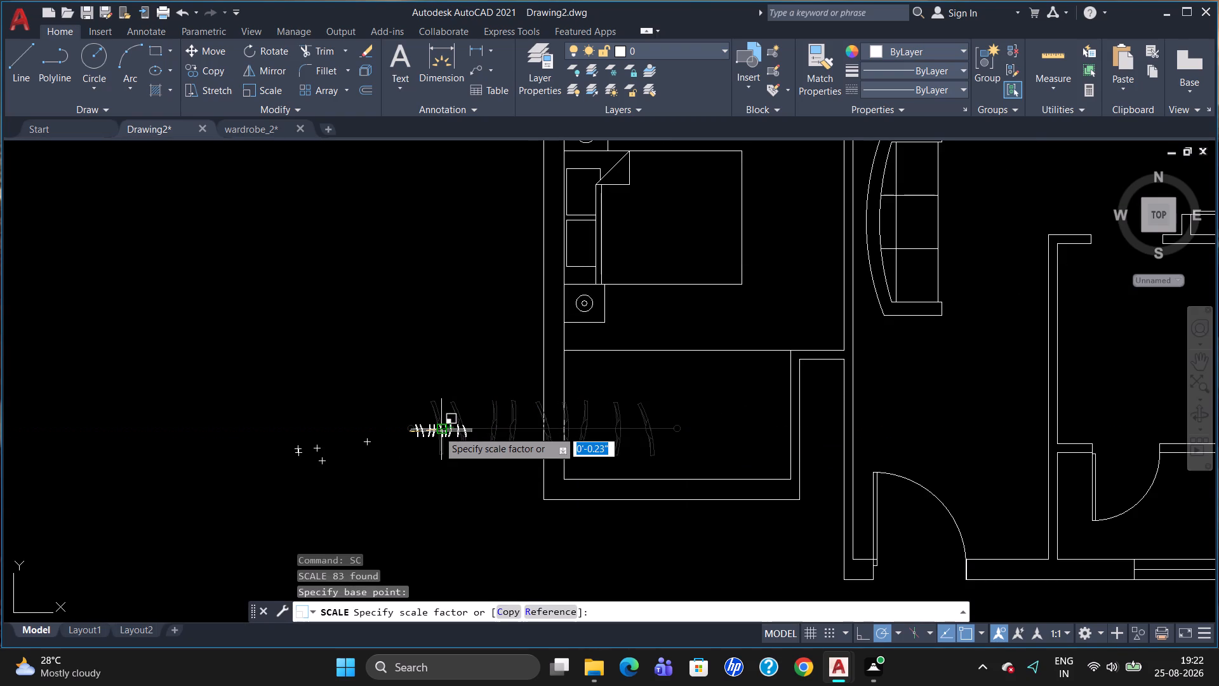
click(438, 431)
Move the clothes rail group by its left end onto the inner left wall of the small room below the bedroom.
click(436, 431)
key(m)
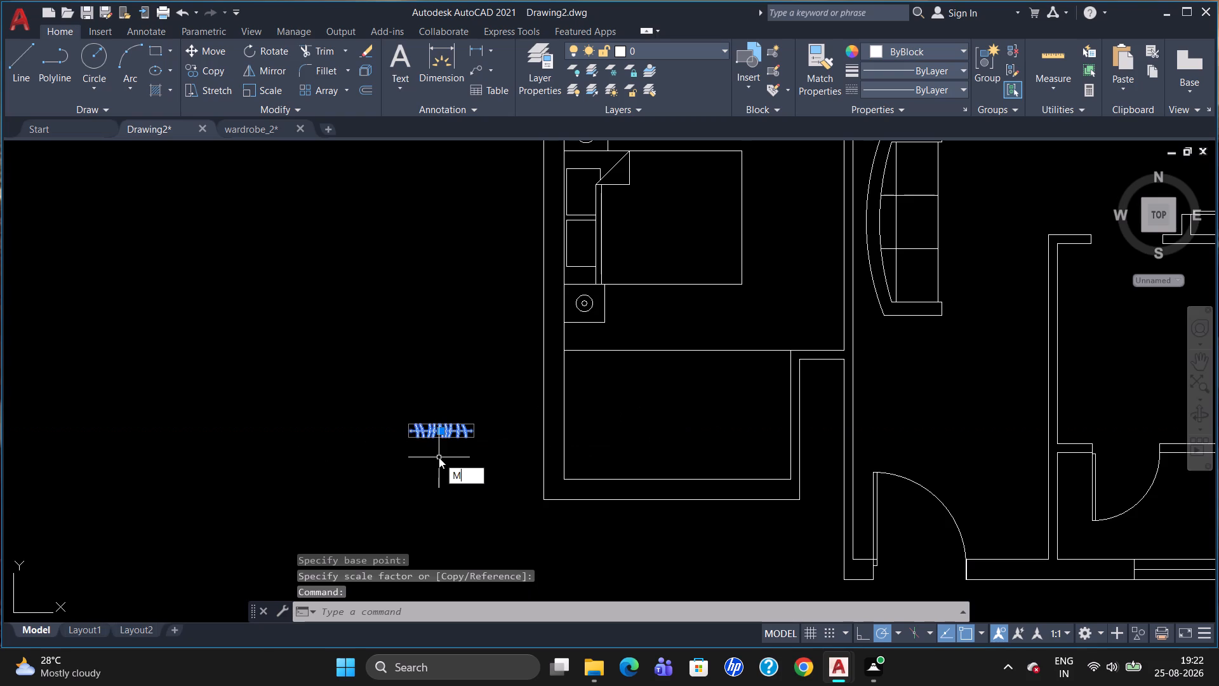
key(Return)
click(411, 427)
scroll(589, 417, up, 3)
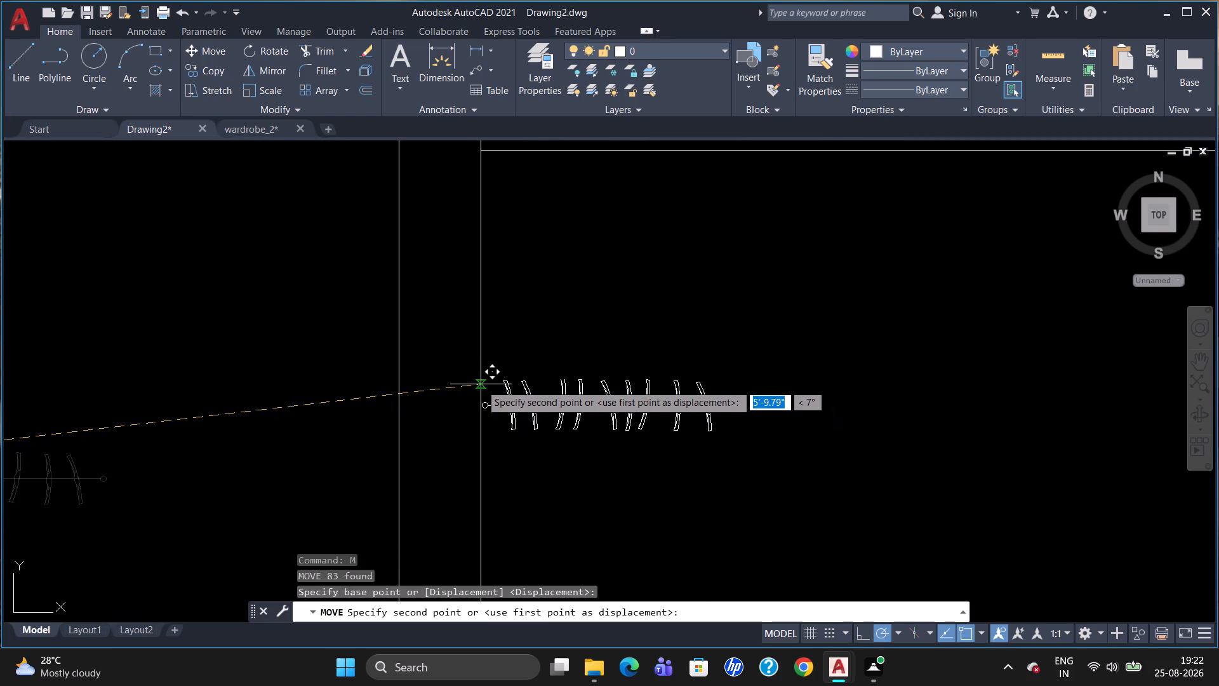
click(478, 381)
scroll(655, 363, down, 3)
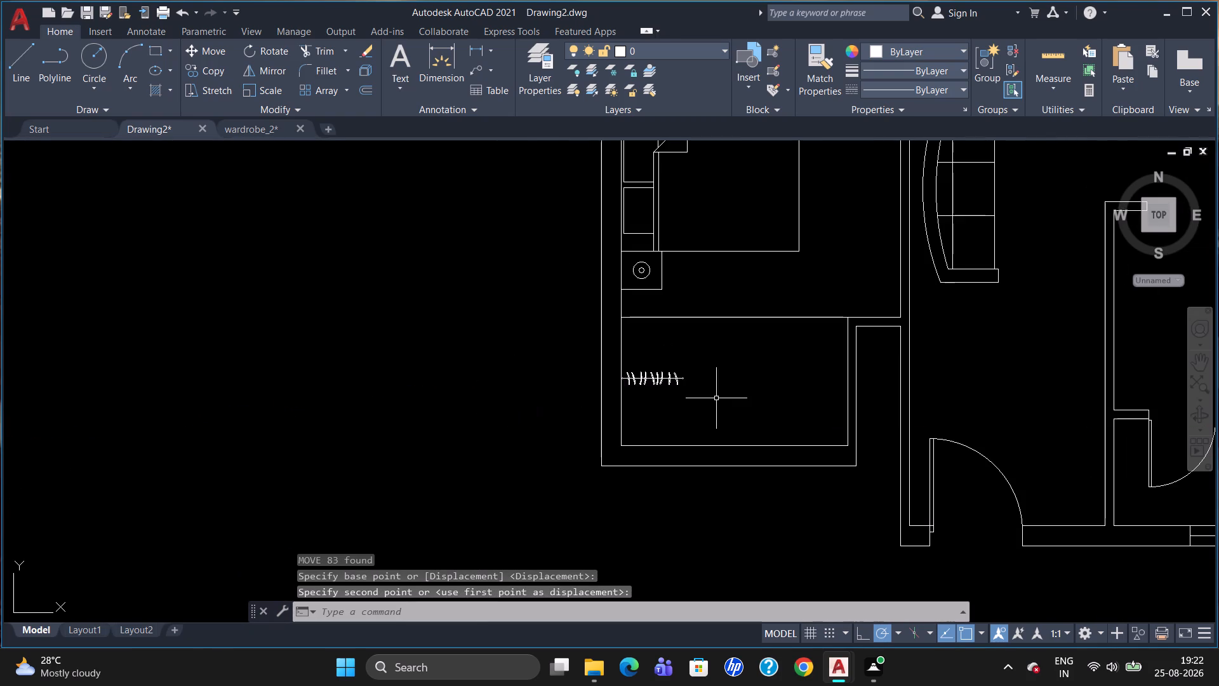
Scale the clothes rail group up freehand about its left end until it spans the small room's inner width.
click(636, 378)
key(s)
key(c)
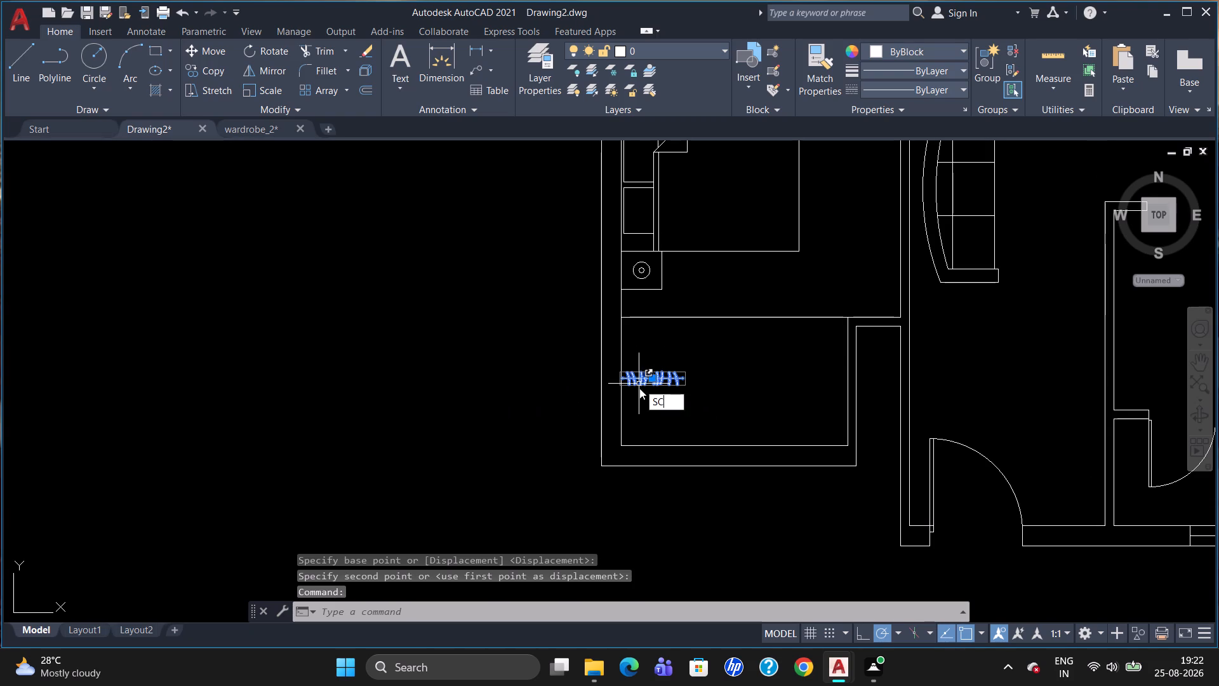
key(Return)
click(619, 379)
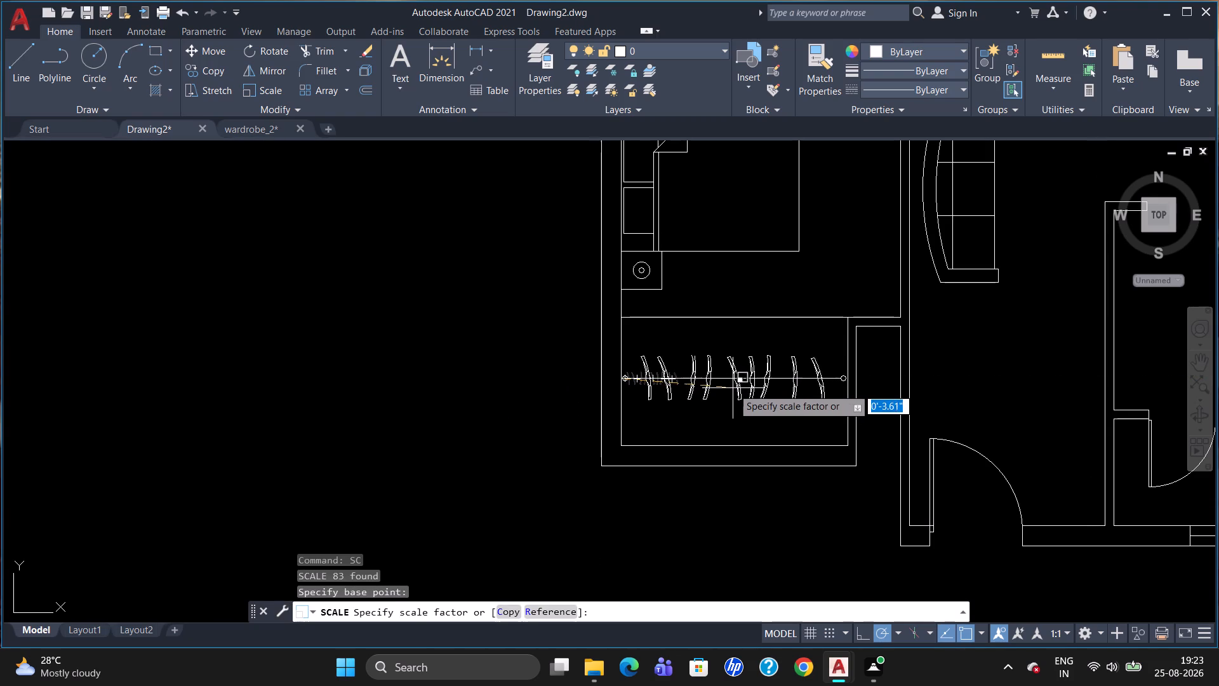
click(735, 386)
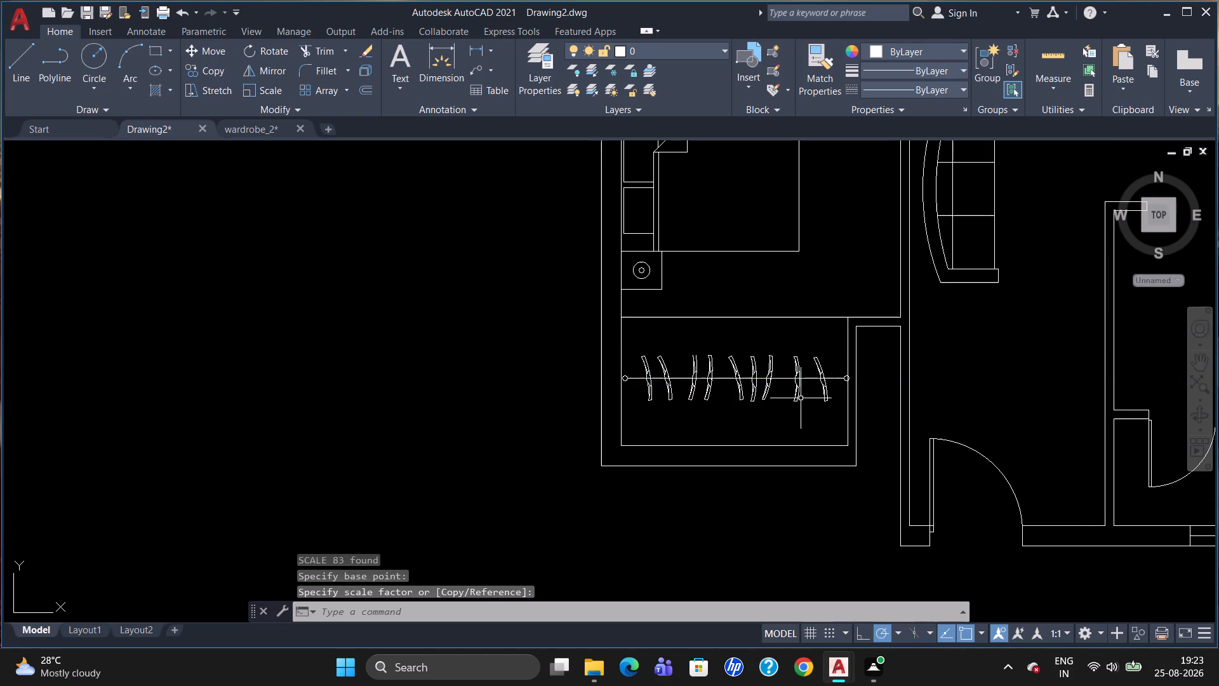
Add a multiline text label in the entrance area below the sofa, 4" high, reading FOYER with 5'-6"X12'-0" on the second line.
scroll(822, 370, down, 2)
scroll(936, 314, up, 2)
scroll(923, 320, down, 3)
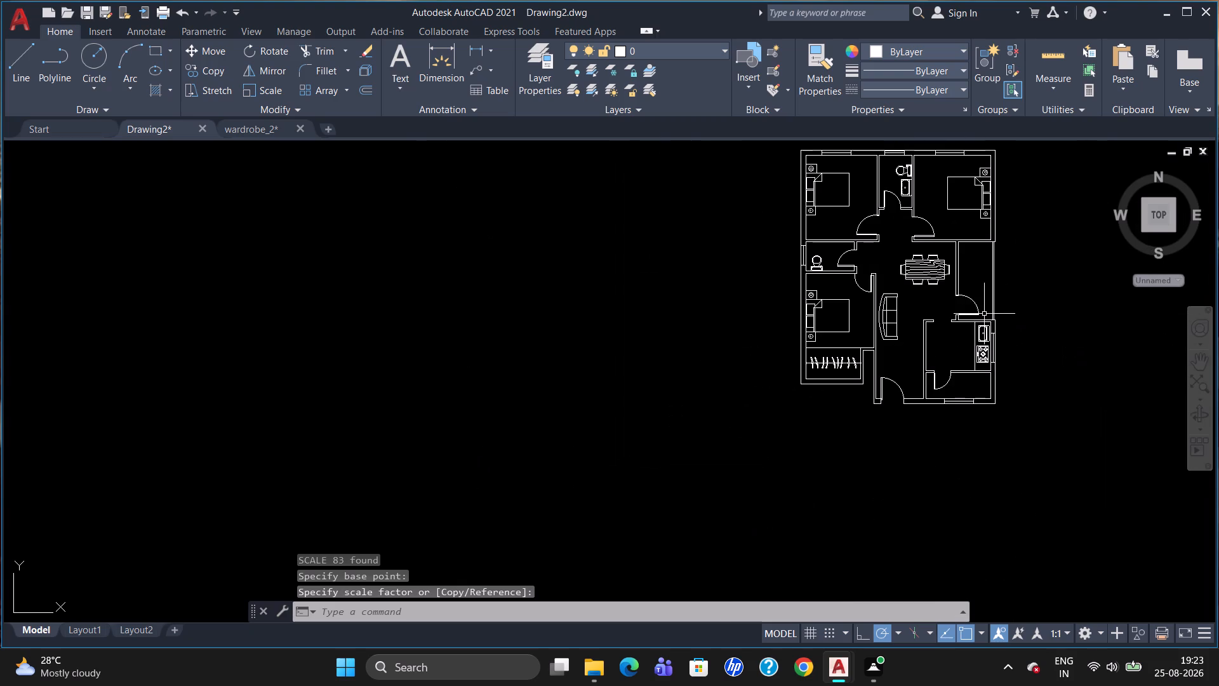
scroll(909, 322, down, 1)
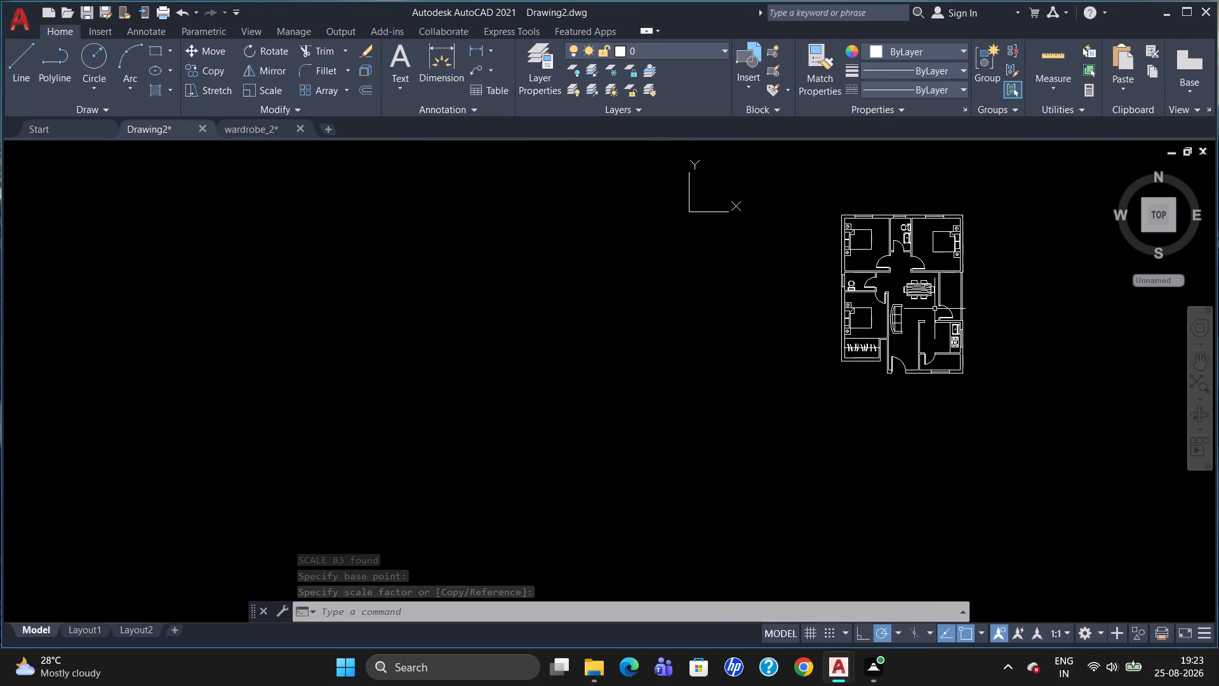
scroll(931, 306, up, 2)
scroll(900, 330, down, 1)
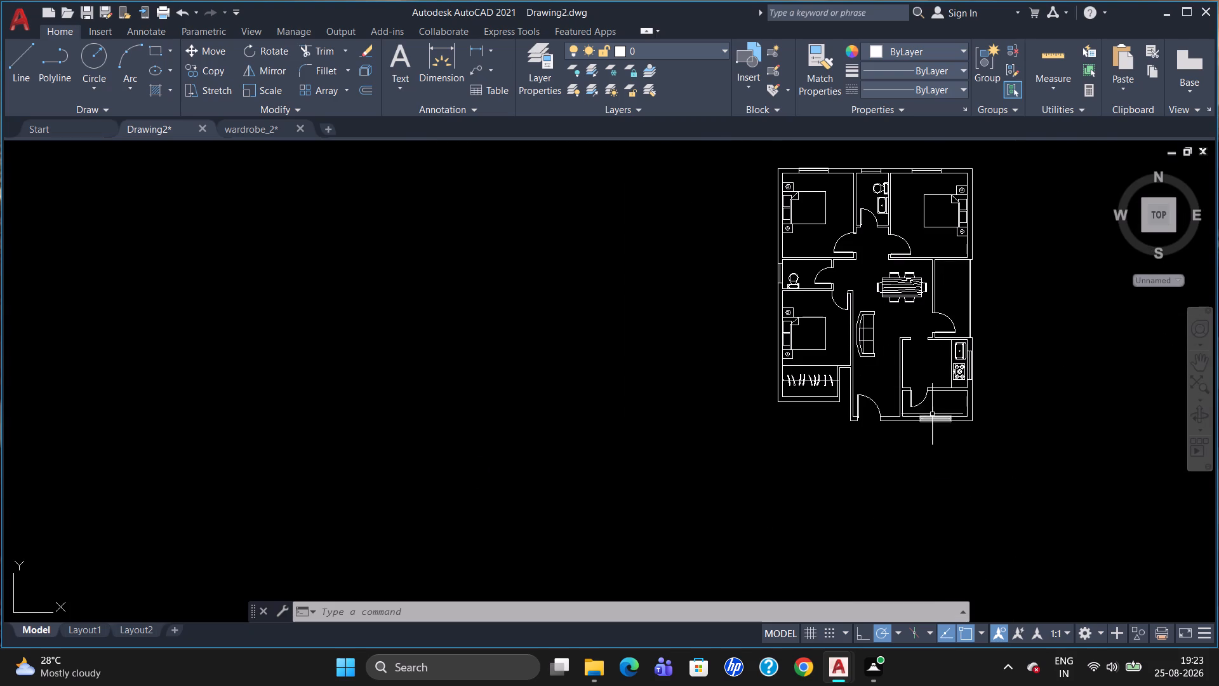
scroll(925, 414, up, 3)
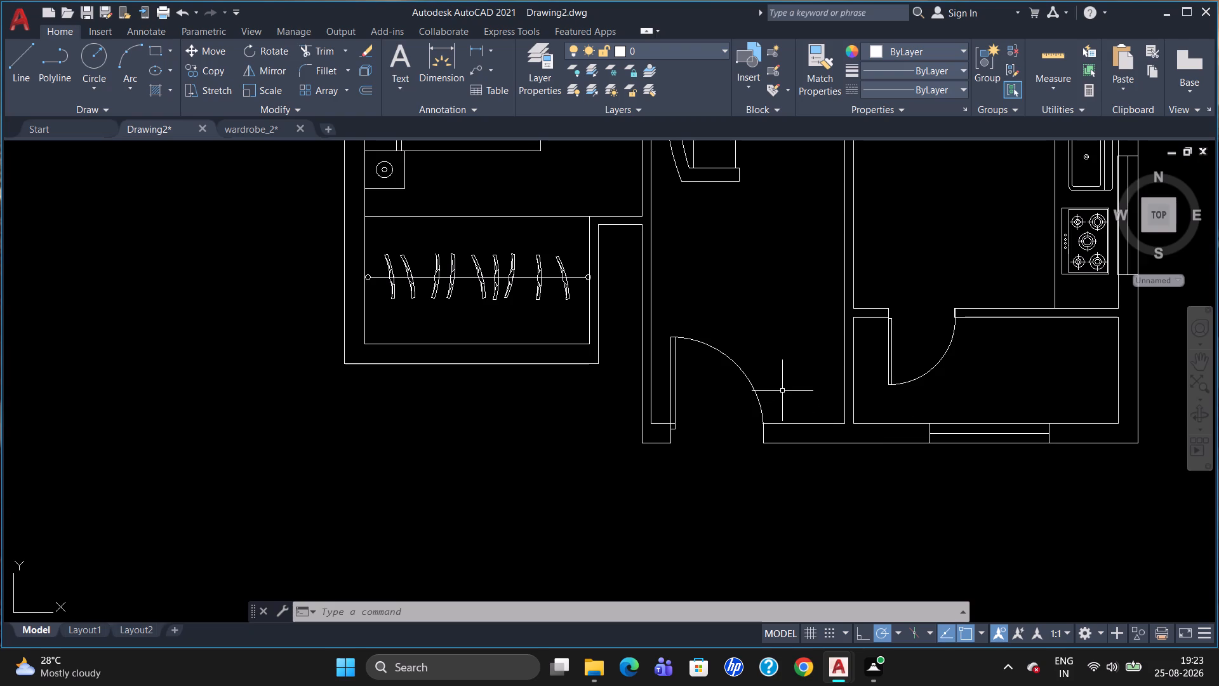
key(t)
key(Return)
drag(685, 241, 689, 247)
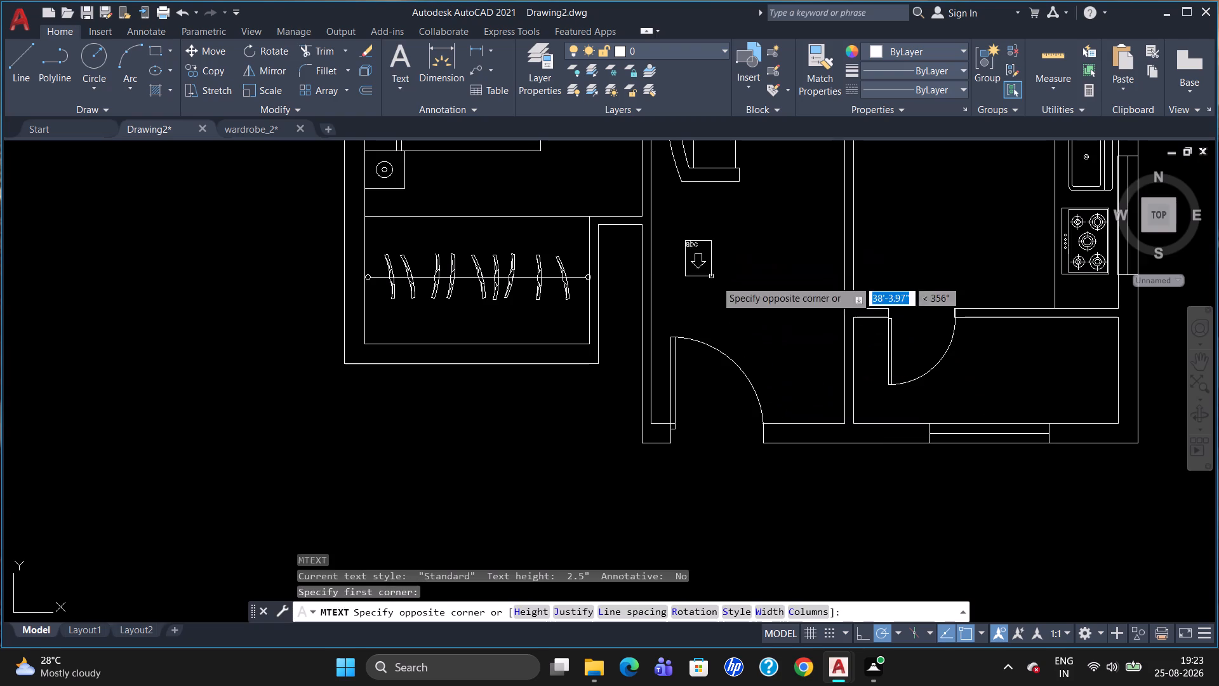
click(799, 315)
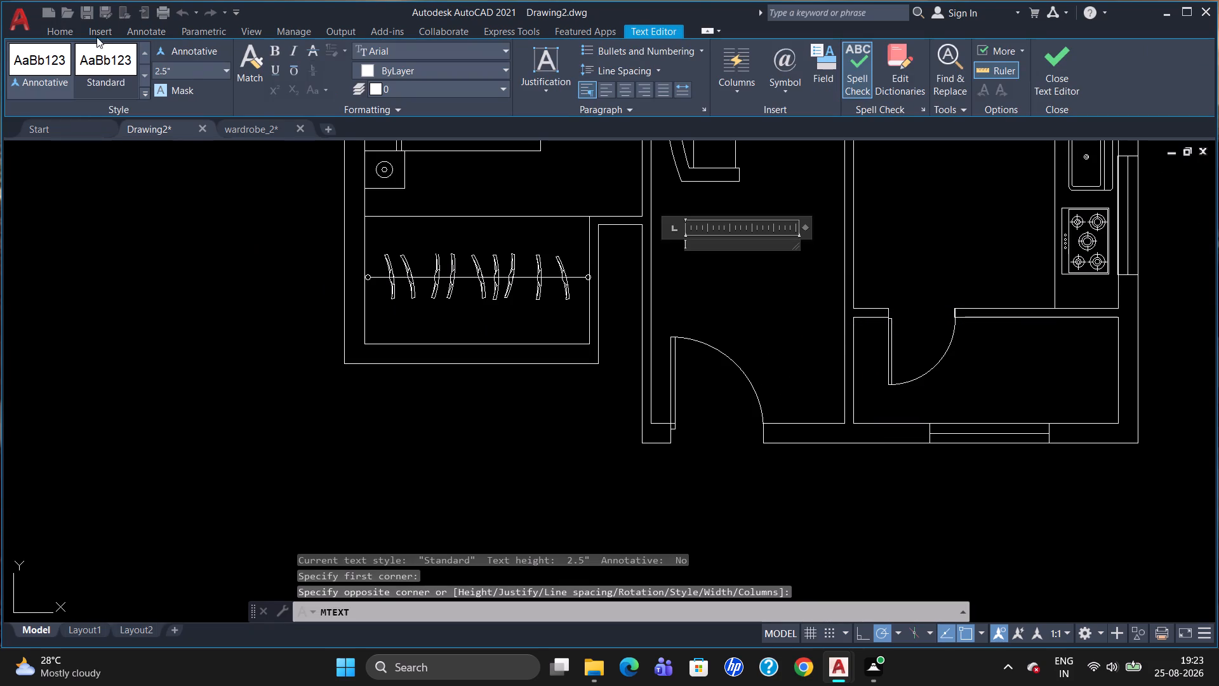
click(187, 65)
key(BackSpace)
key(4)
key(Return)
text(FOYER)
key(Return)
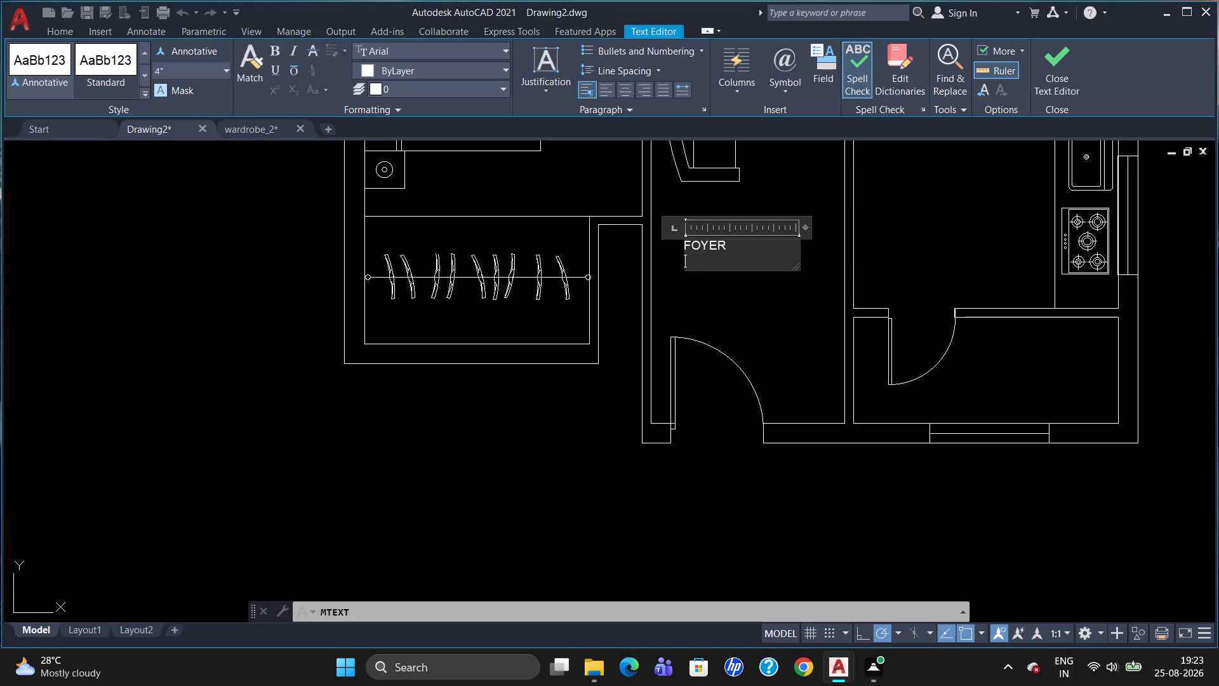
key(5)
text('-6")
key(x)
text(12')
text(-0")
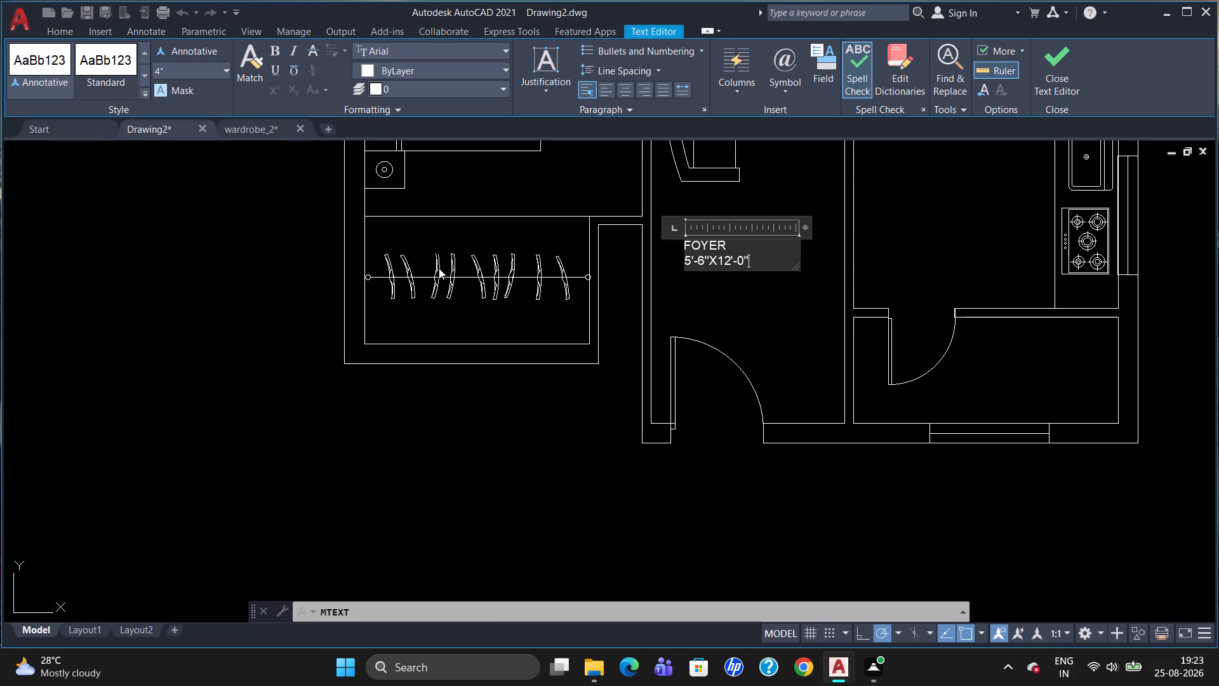
click(721, 313)
Move the FOYER label slightly down and to the right, centring it above the entrance door.
click(707, 250)
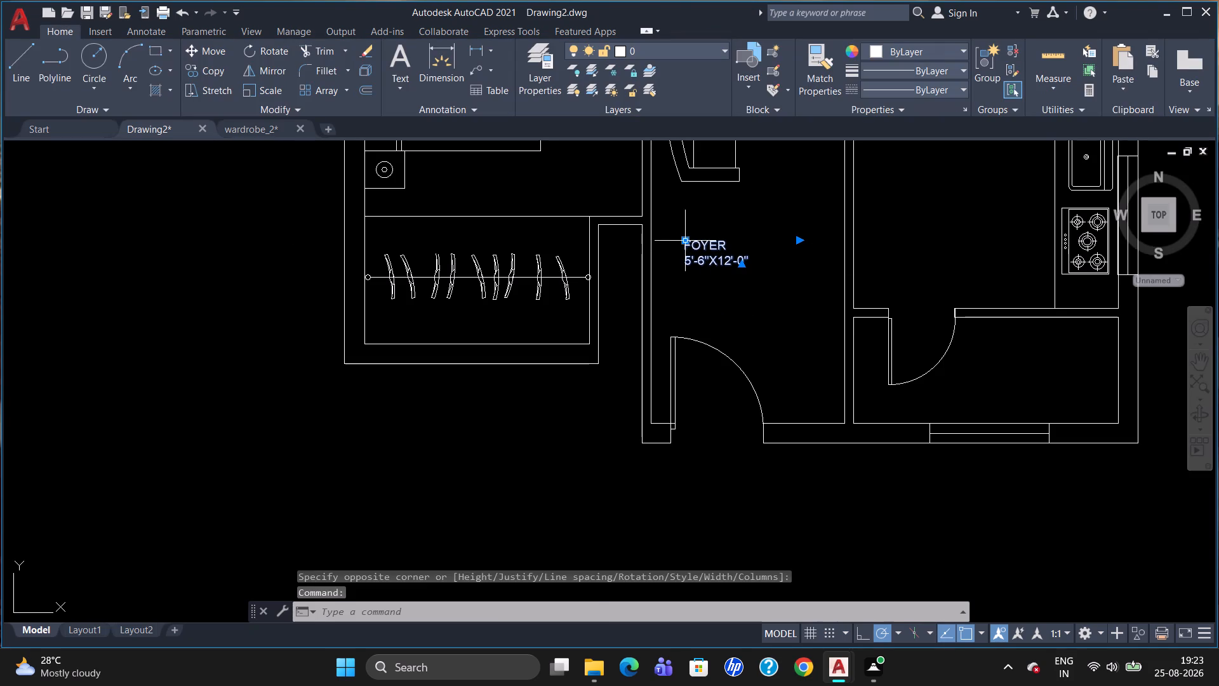
click(683, 243)
click(702, 284)
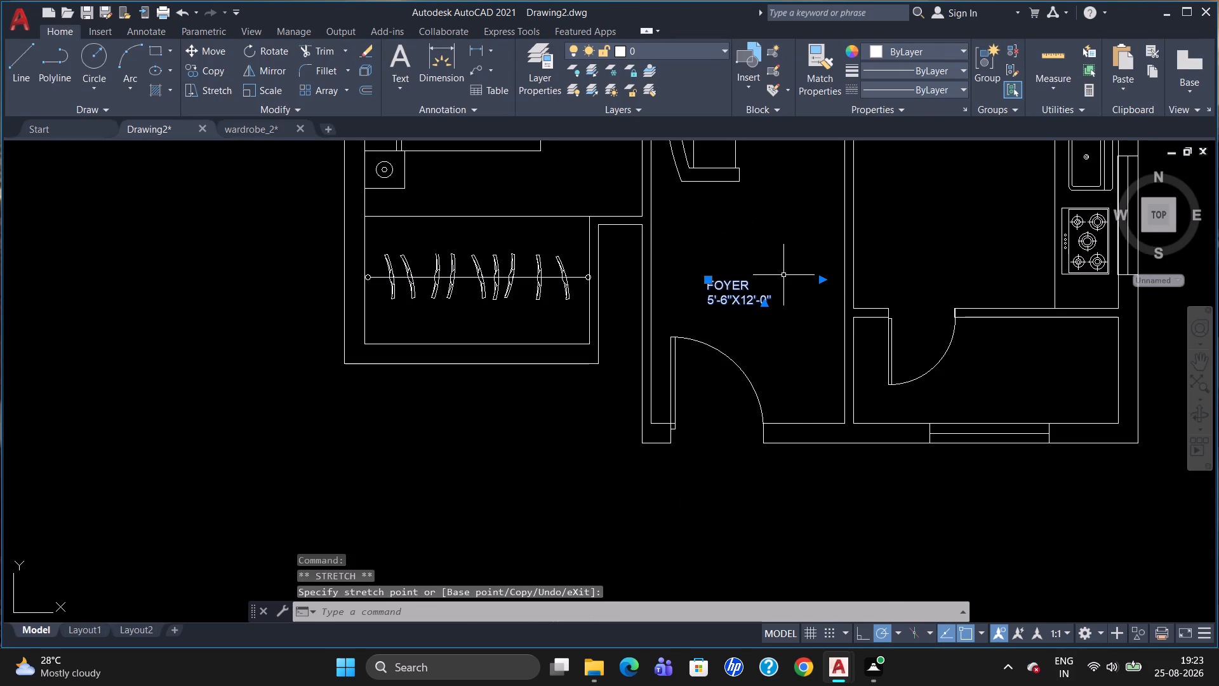
key(Escape)
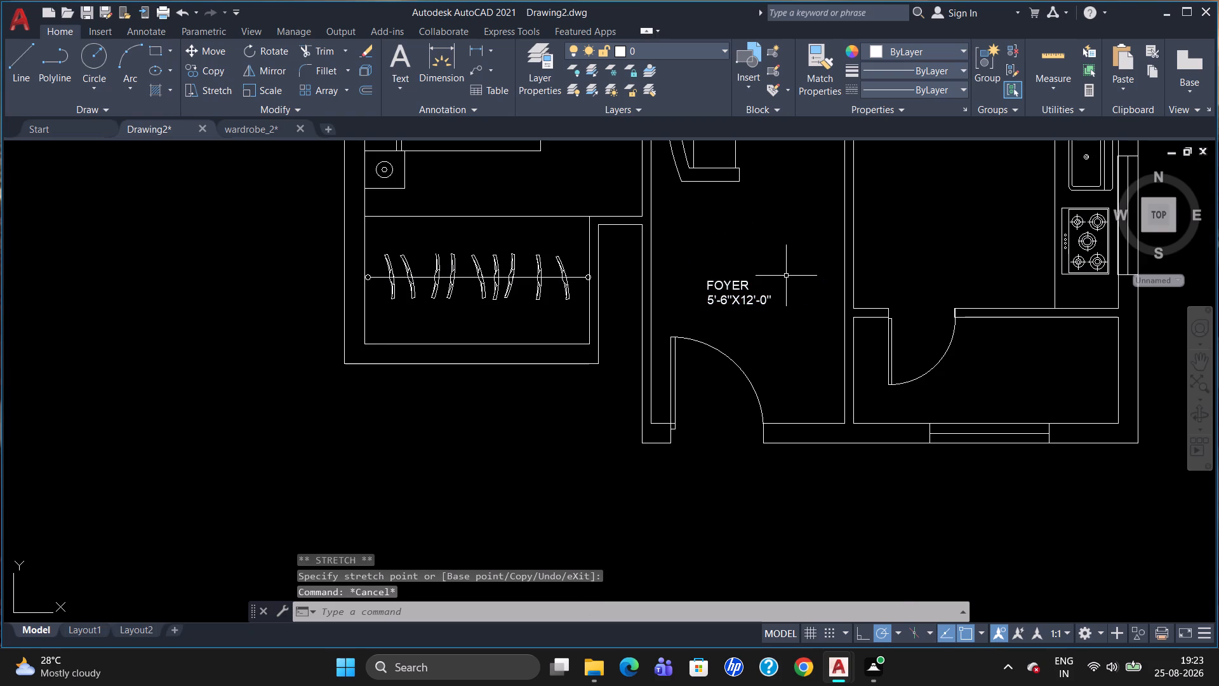
Add a multiline text label beside the sink and stove, 4" high, reading KITCHEN with 10'-0"X7'-6" on the second line.
scroll(990, 227, down, 2)
scroll(988, 227, up, 2)
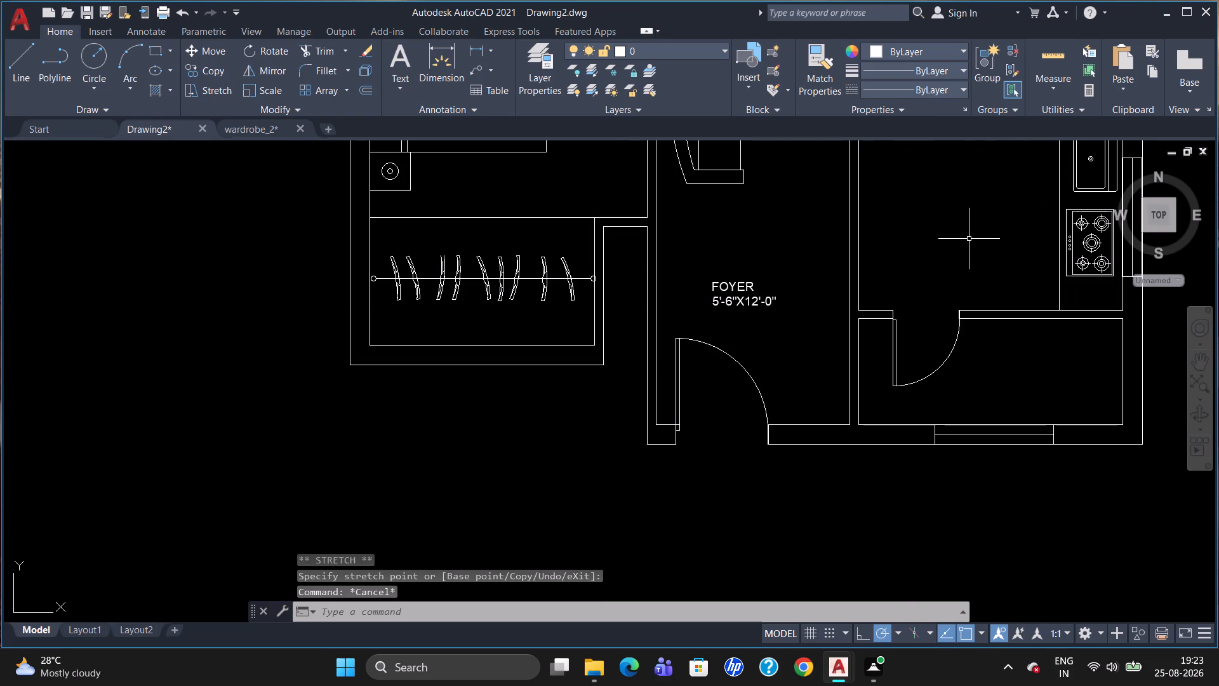
scroll(969, 239, down, 1)
key(t)
key(Return)
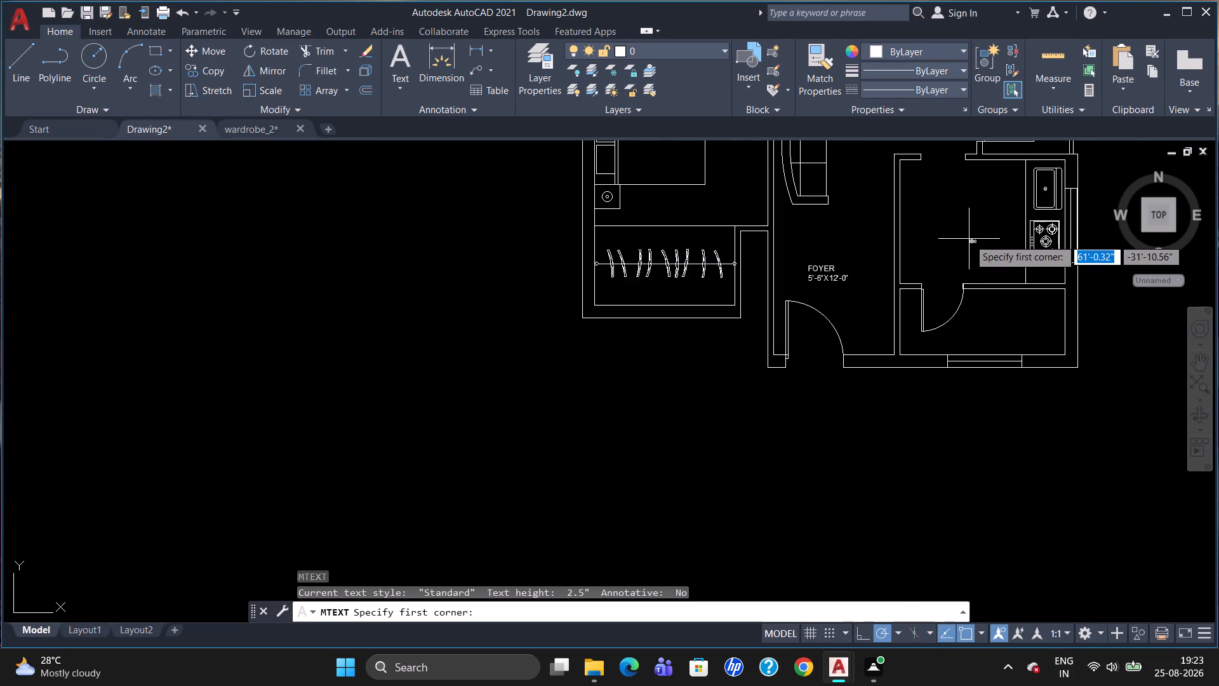
click(938, 210)
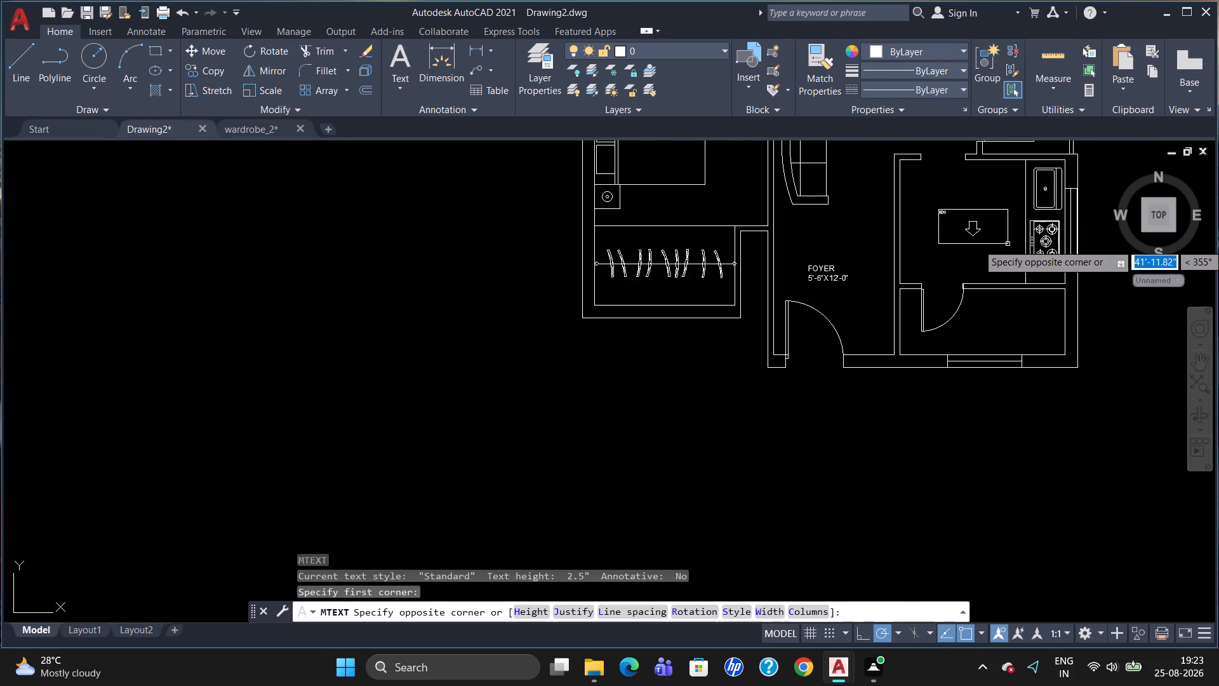
click(1009, 243)
click(209, 76)
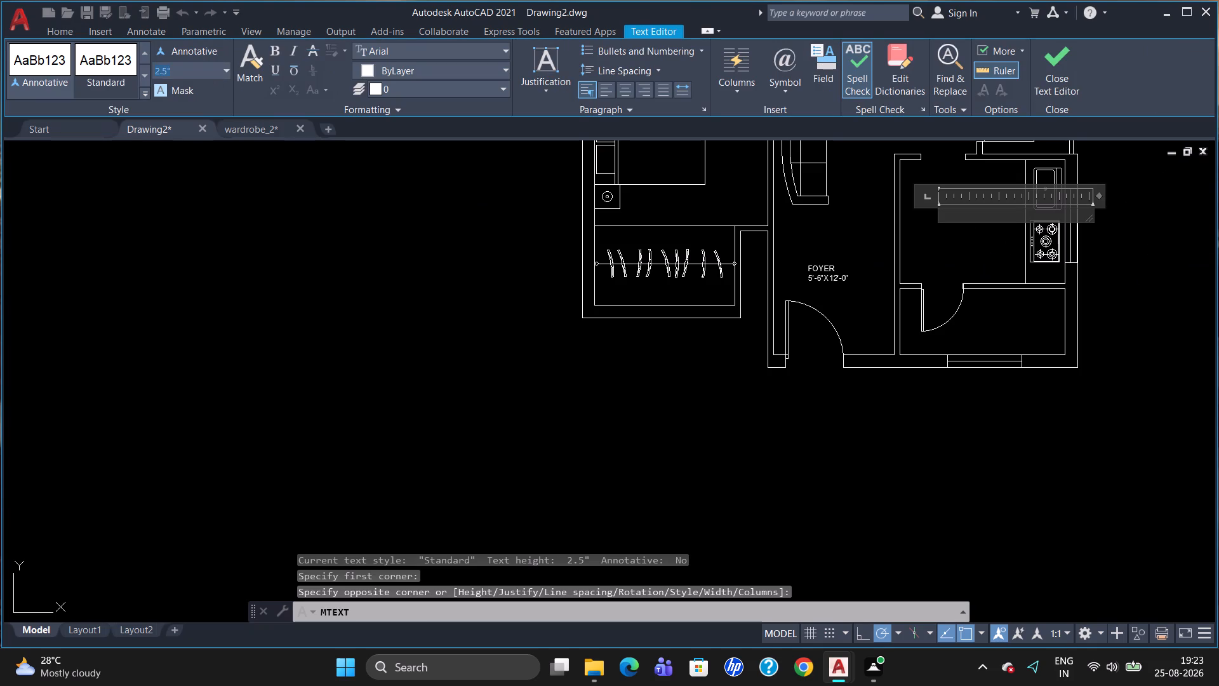
key(BackSpace)
key(4)
key(Return)
text(KITCHEN)
key(Return)
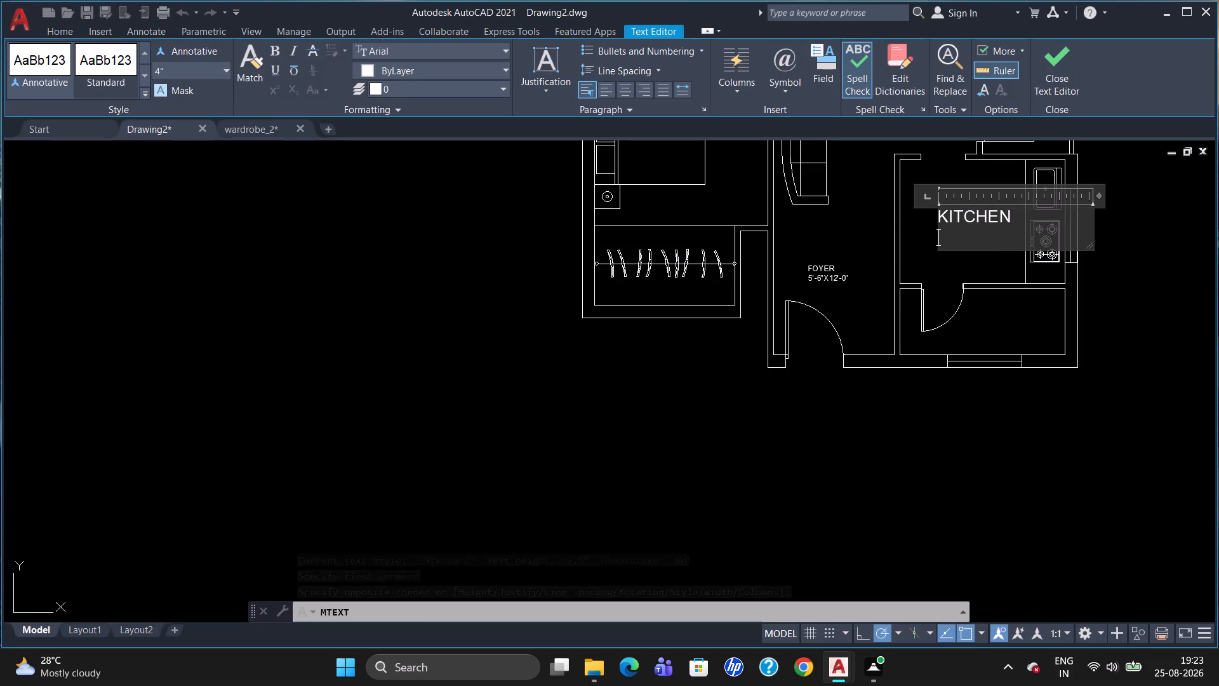
text(10'-0"X)
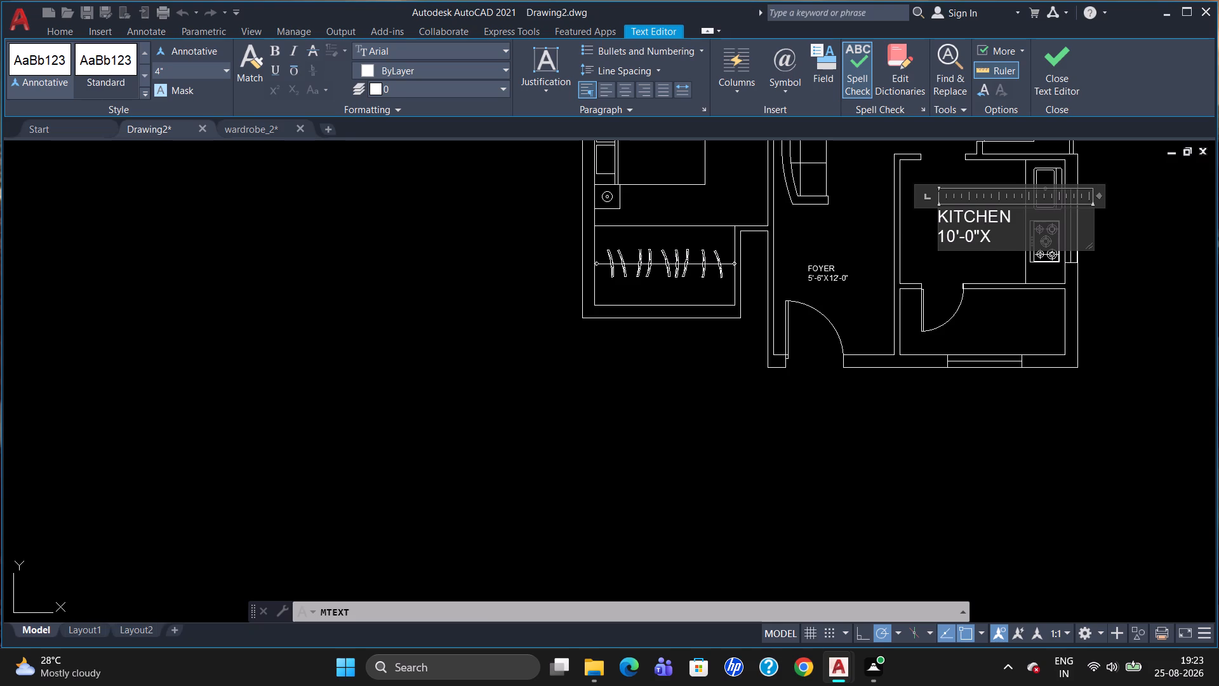
text(7')
text(-6)
key(shift+quotedbl)
click(975, 304)
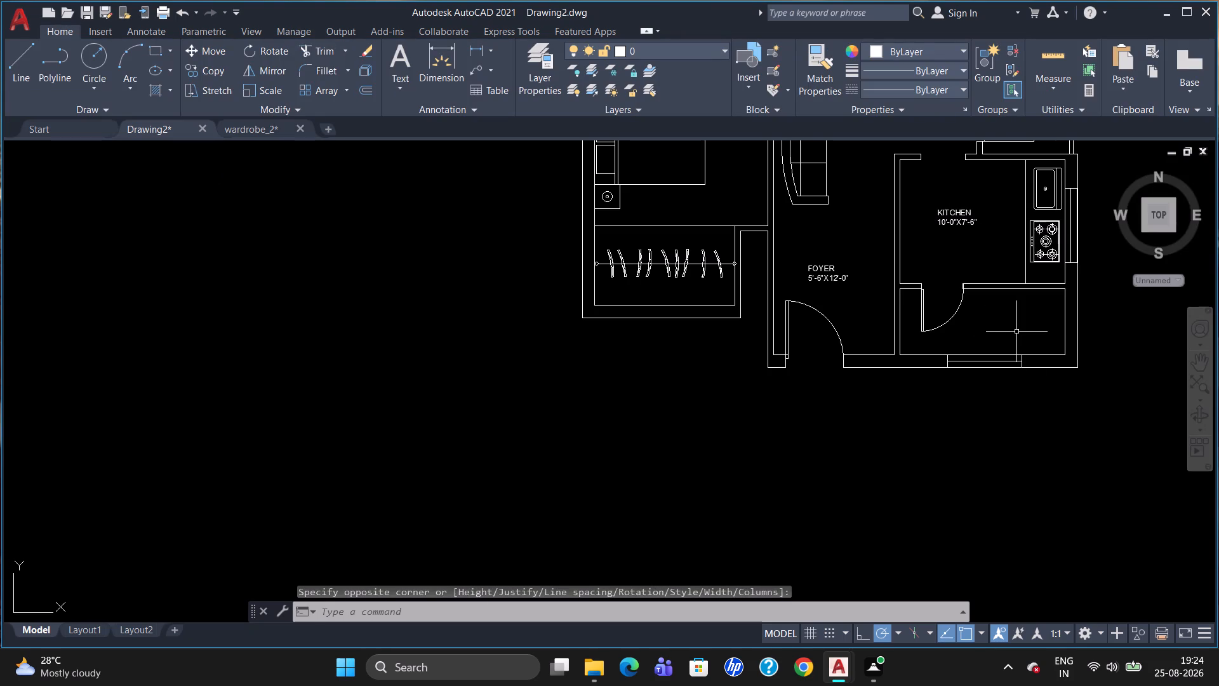
Add a multiline text label in the room below the kitchen, 4" high, reading UTILITY with 4'-0" WIDE on the second line.
key(t)
key(Return)
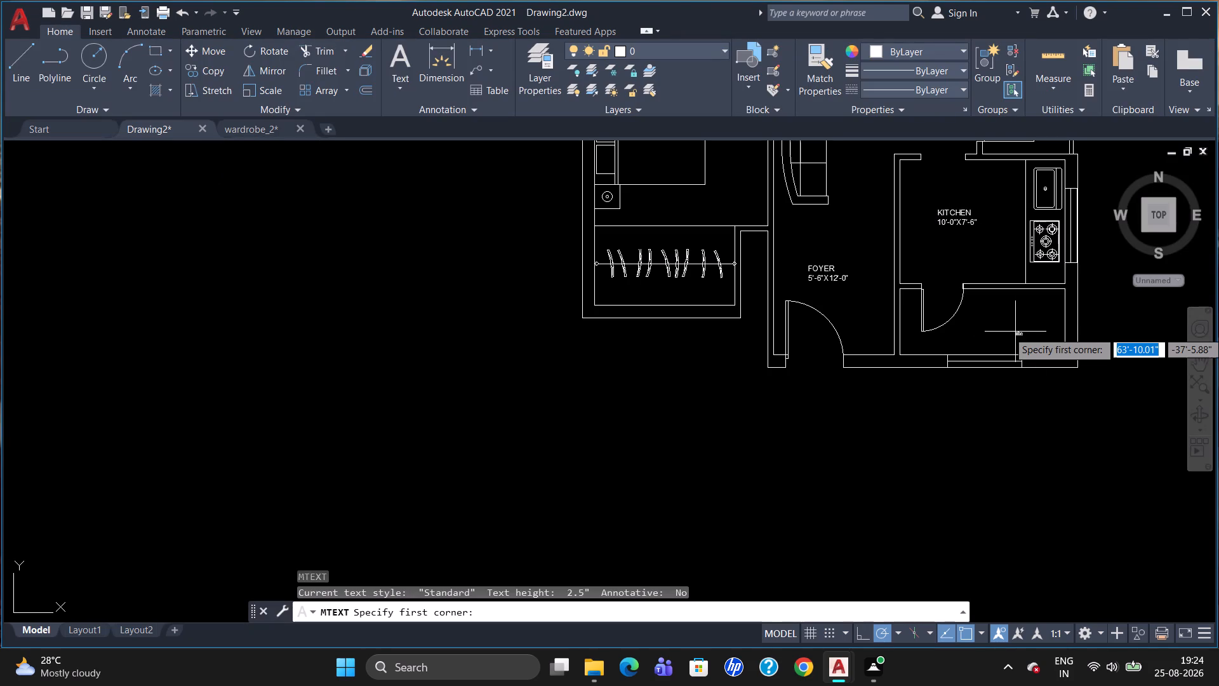
click(999, 314)
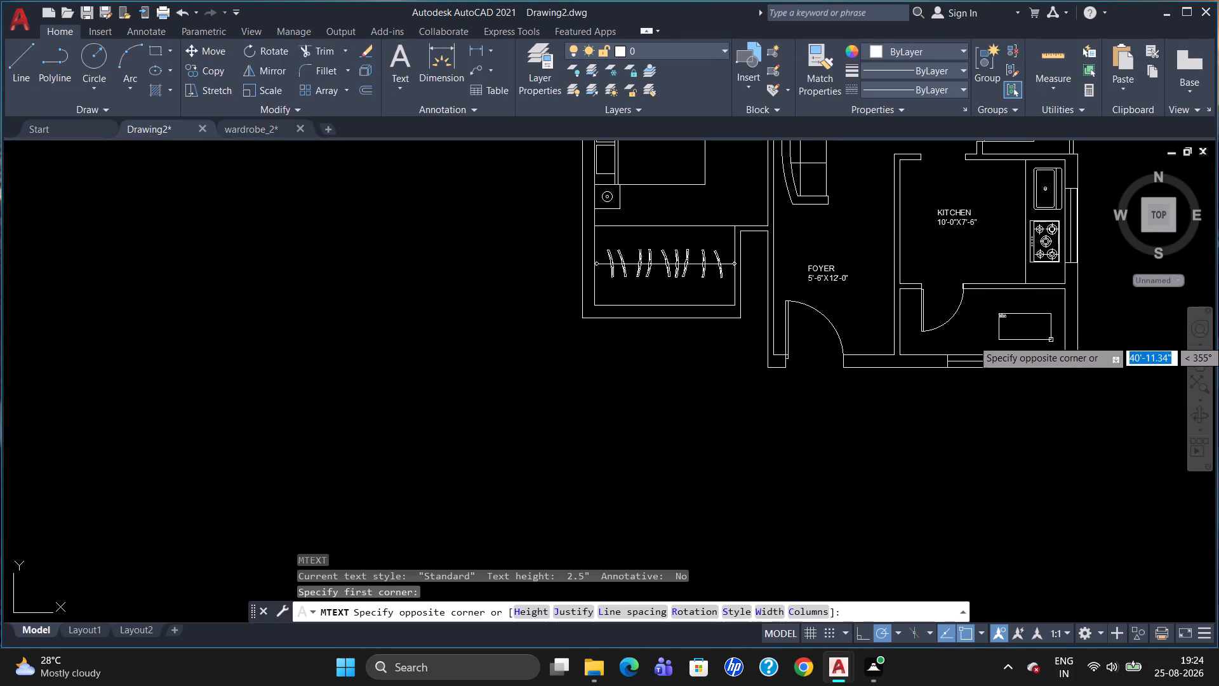
click(1051, 340)
click(188, 74)
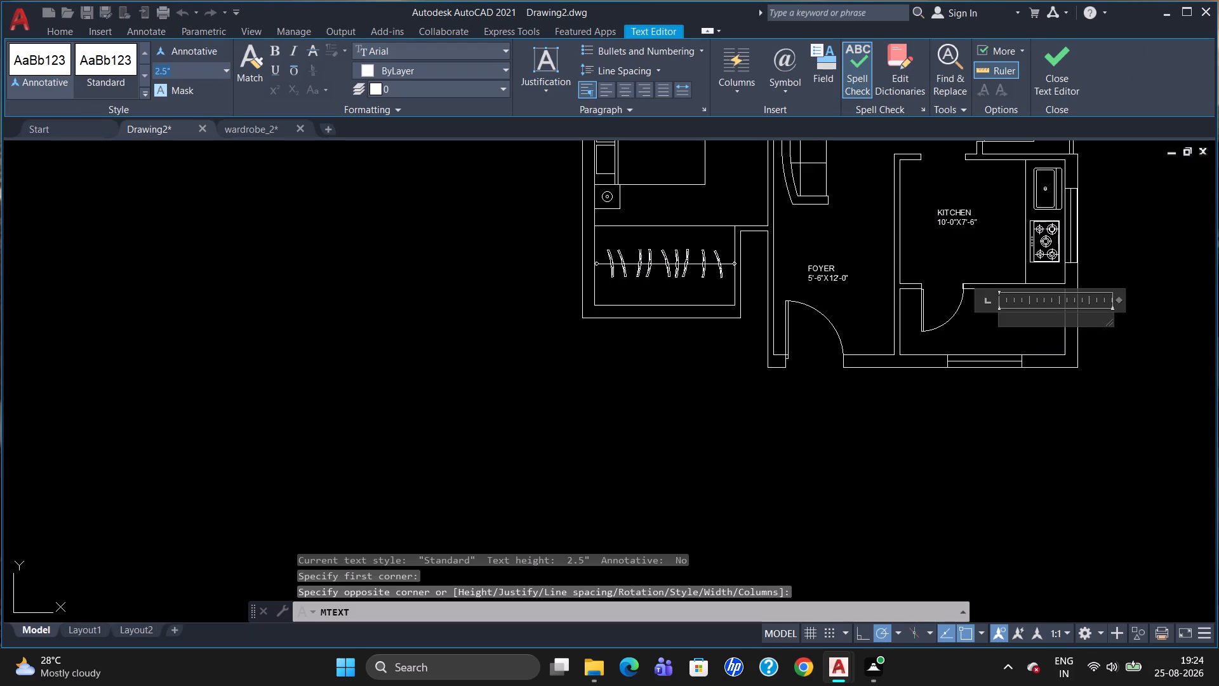
key(Delete)
key(4)
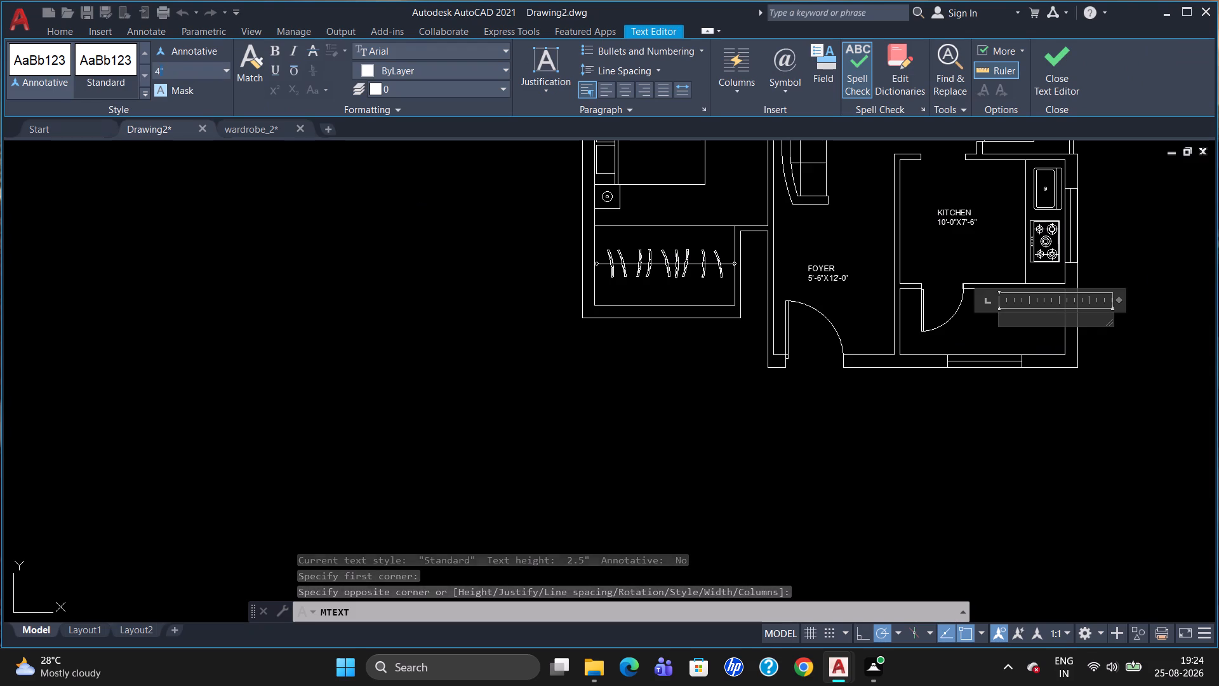
key(Return)
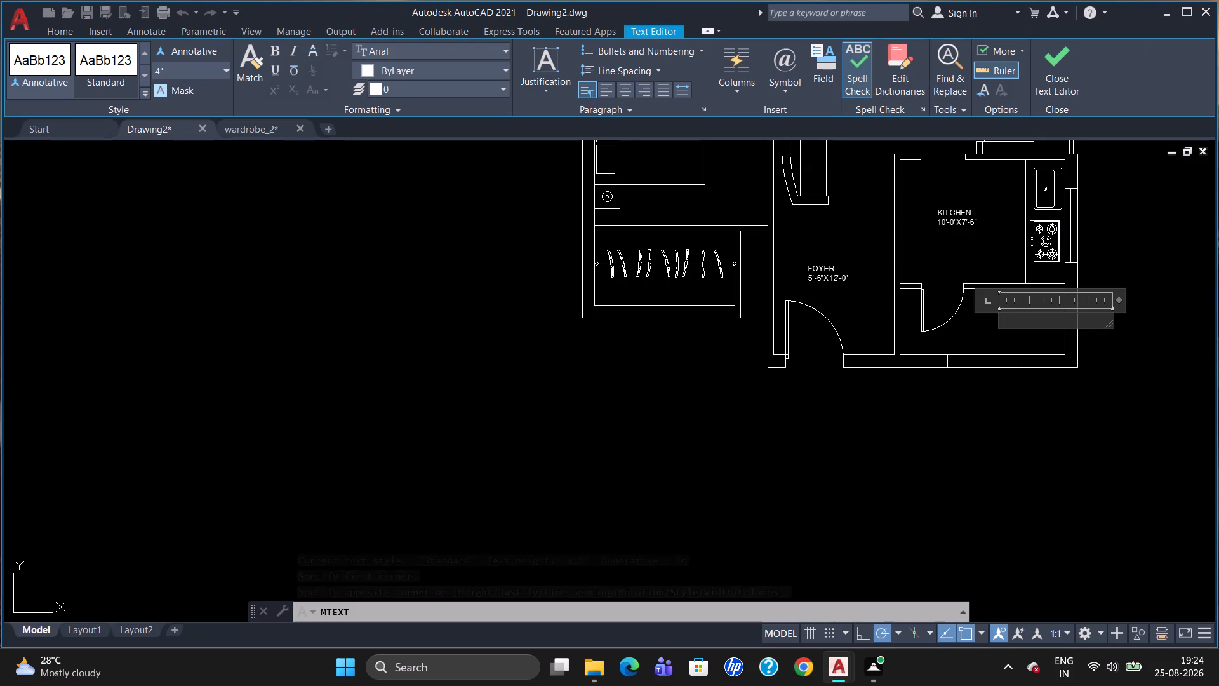
text(UTILITY)
key(Return)
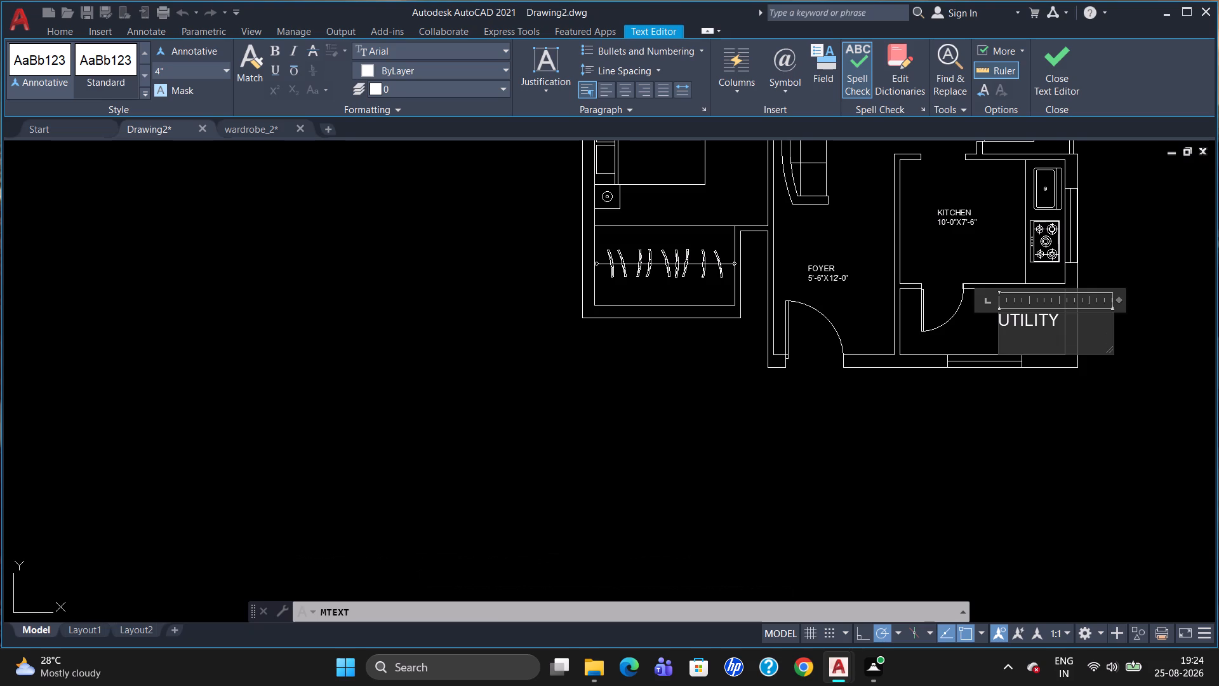
text(4'-0")
key(space)
text(WIDE)
click(623, 389)
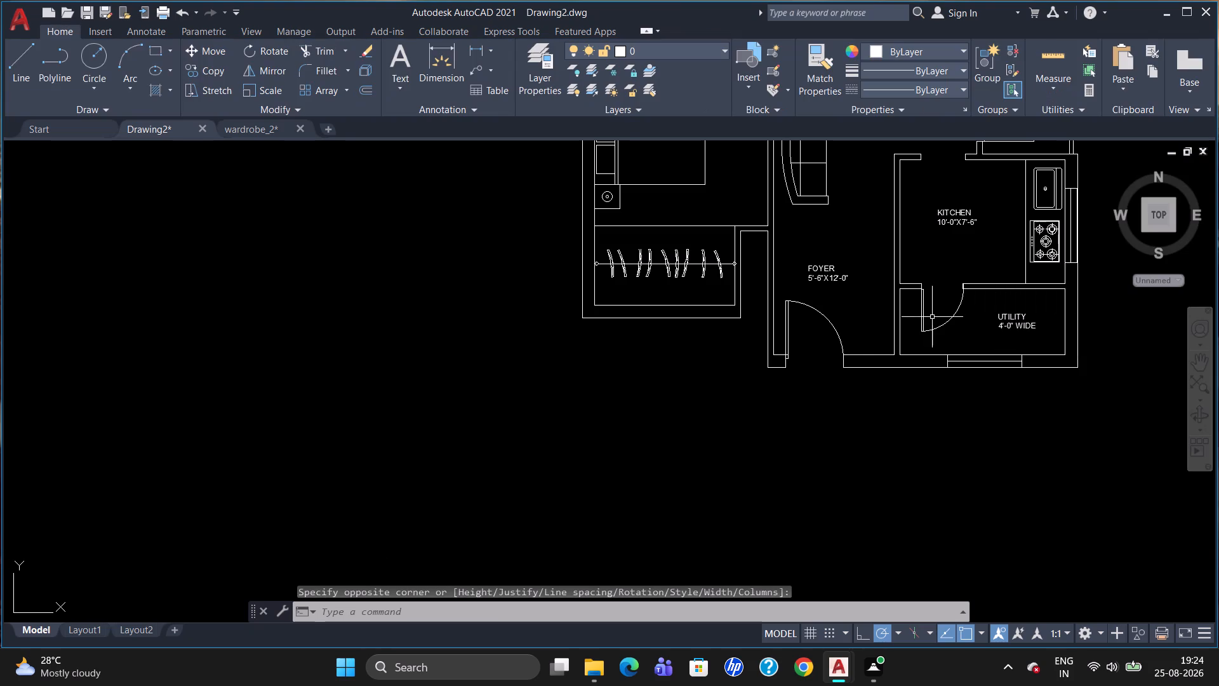
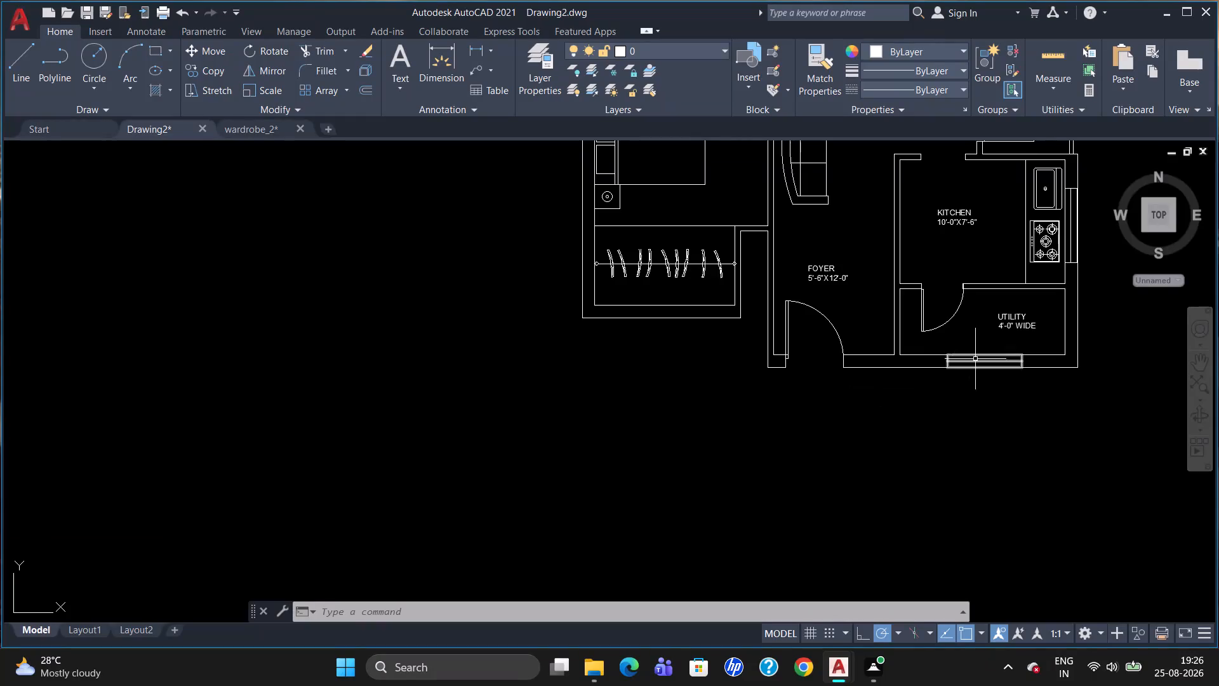
Add a multiline text label between the dining table and sofa, 4" high, reading LIVING/DINING with 17'-0"X12'-0" on the second line.
scroll(956, 328, up, 1)
scroll(951, 333, down, 2)
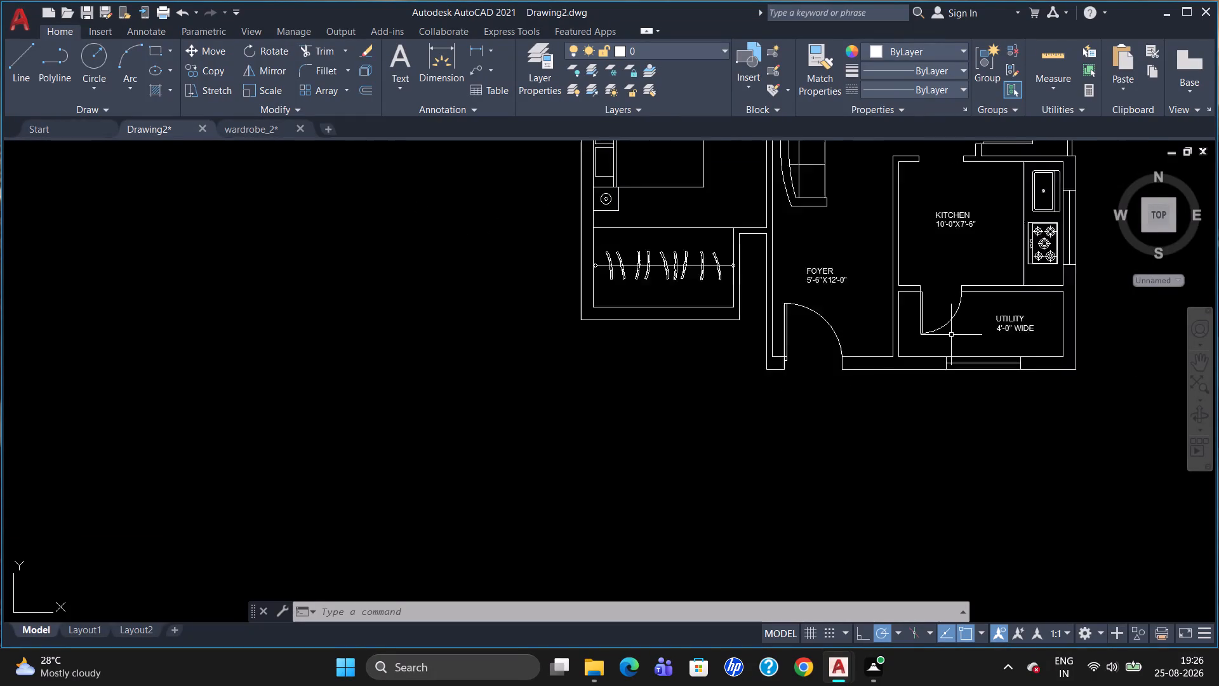
scroll(996, 250, up, 2)
scroll(956, 269, down, 3)
scroll(926, 205, up, 2)
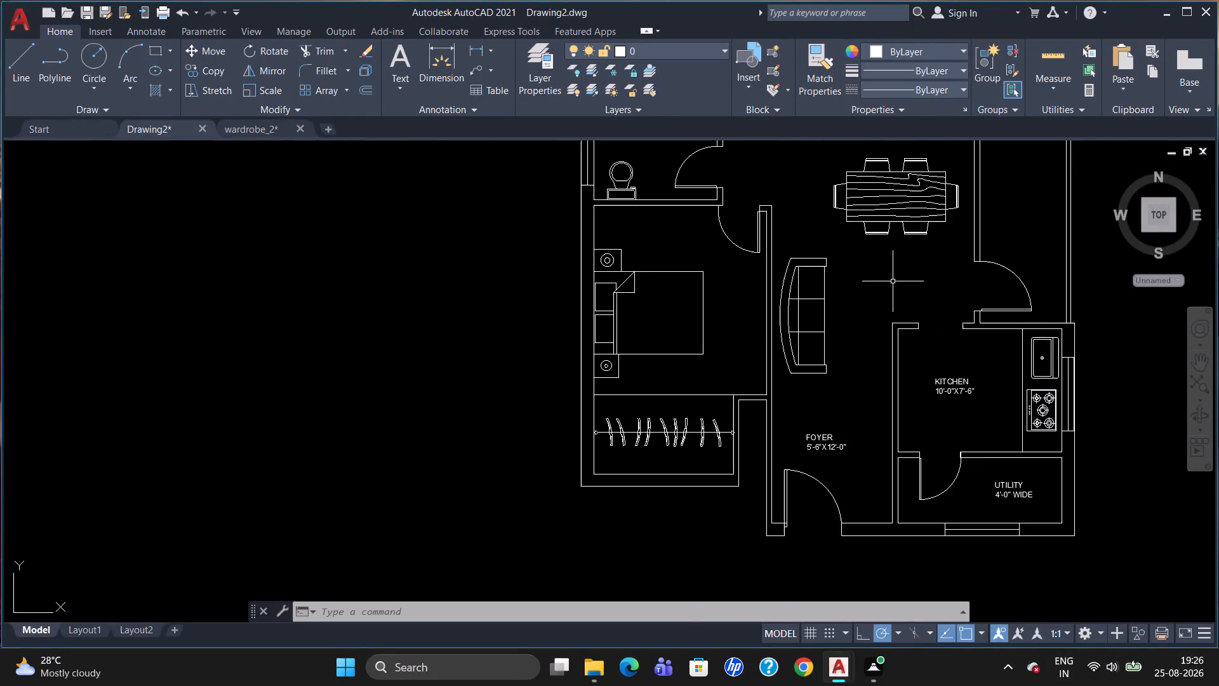
scroll(893, 281, up, 1)
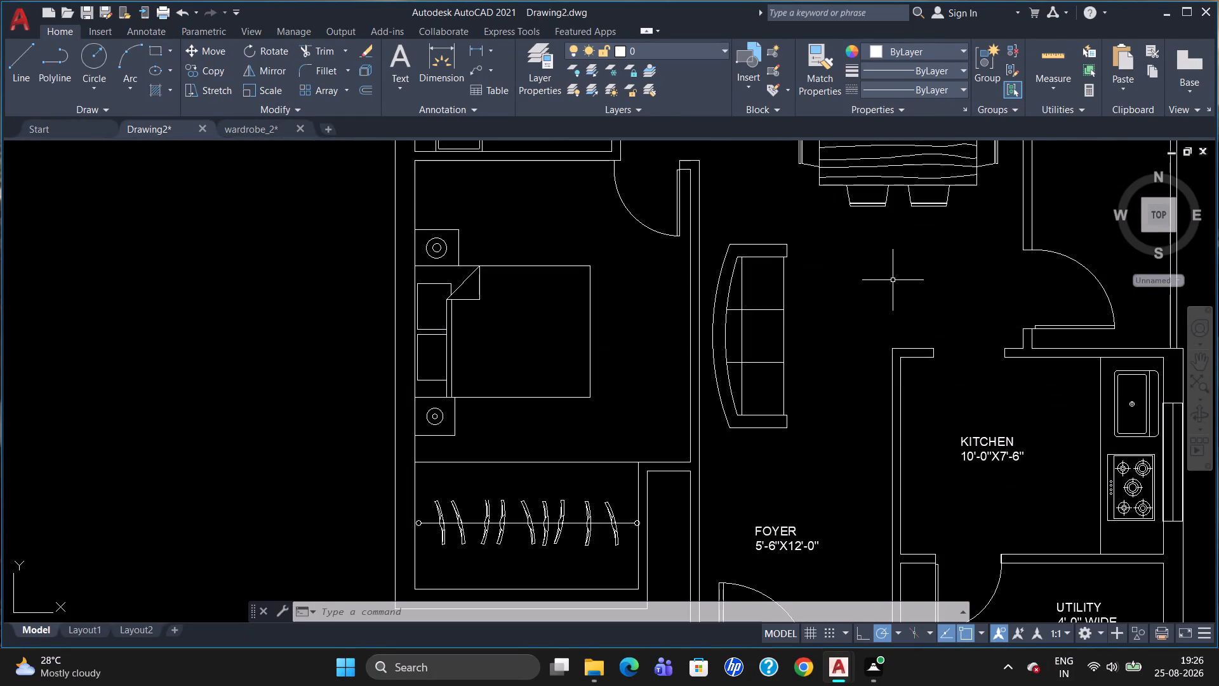
key(t)
key(Return)
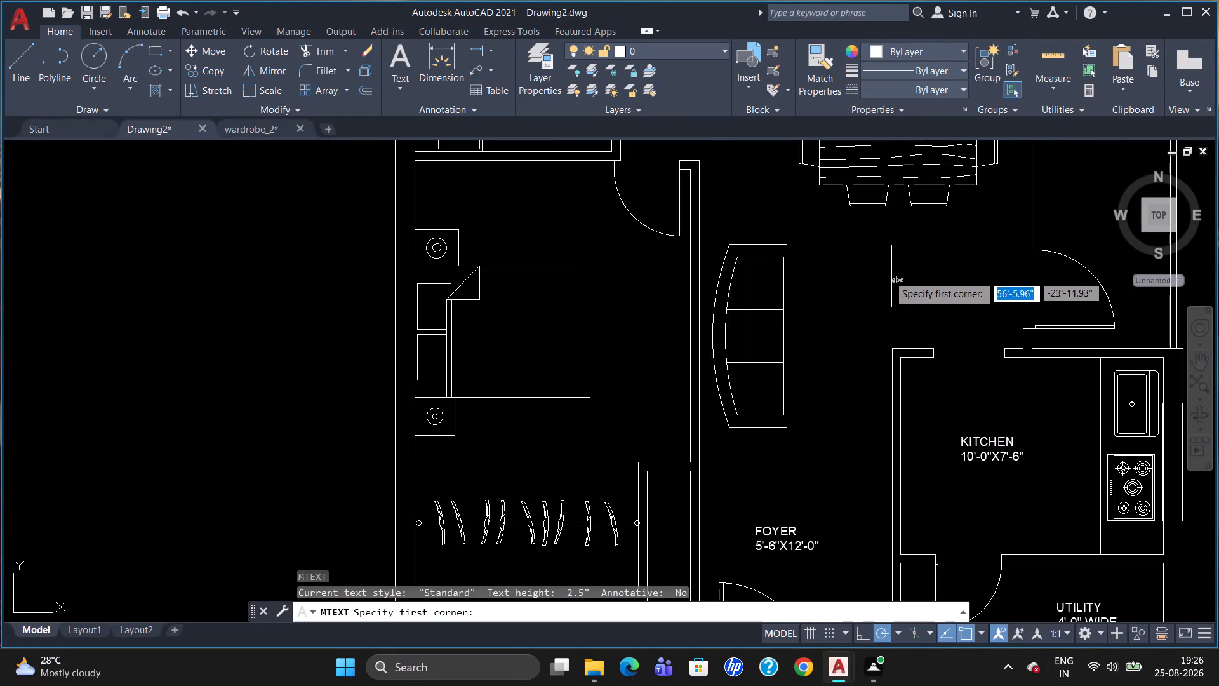
click(843, 252)
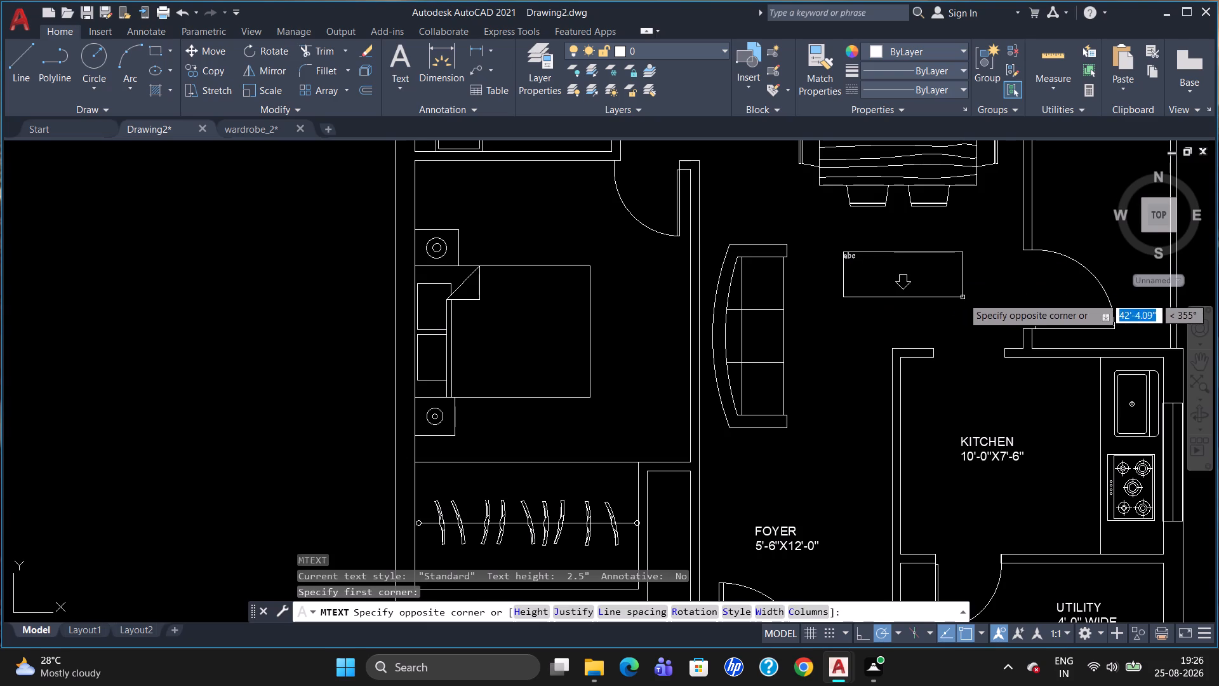
click(963, 297)
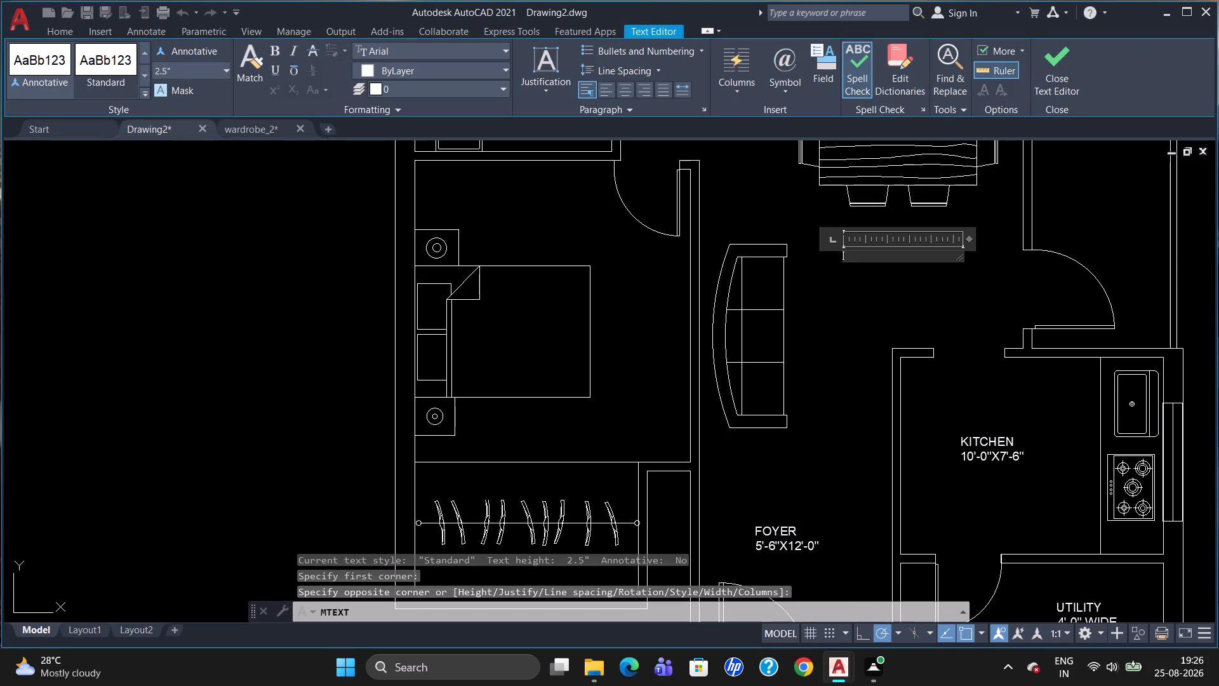
click(181, 73)
key(BackSpace)
key(4)
key(Return)
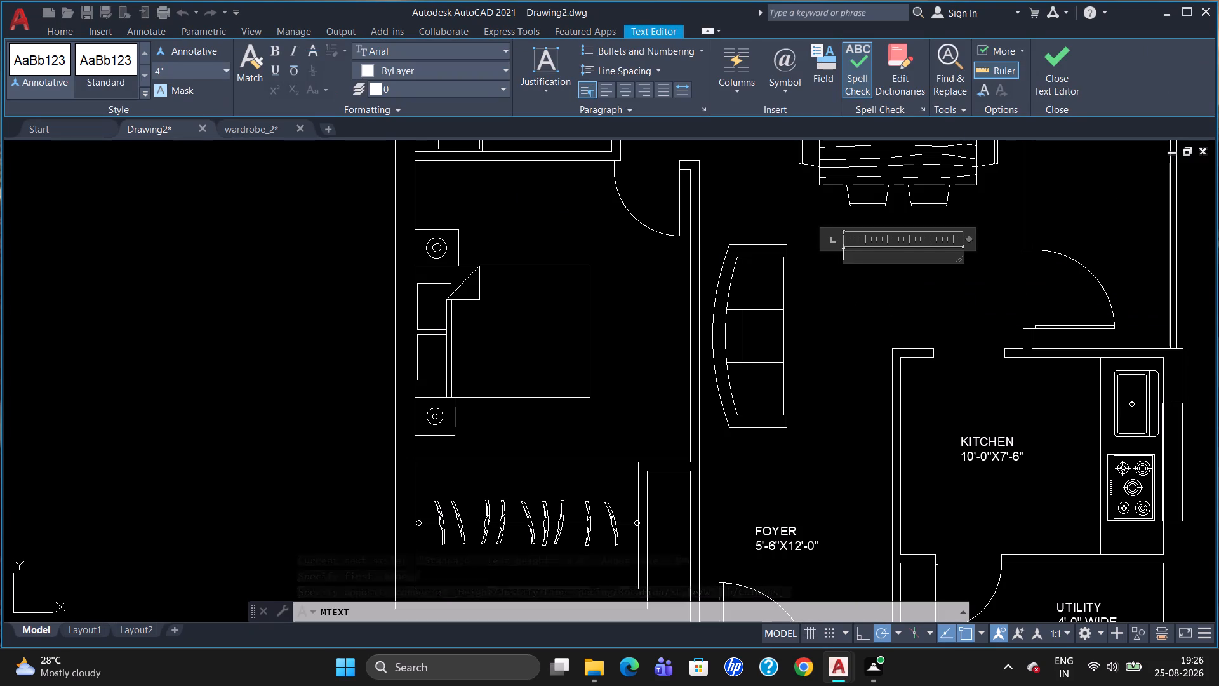
text(LIVING/)
text(DINI)
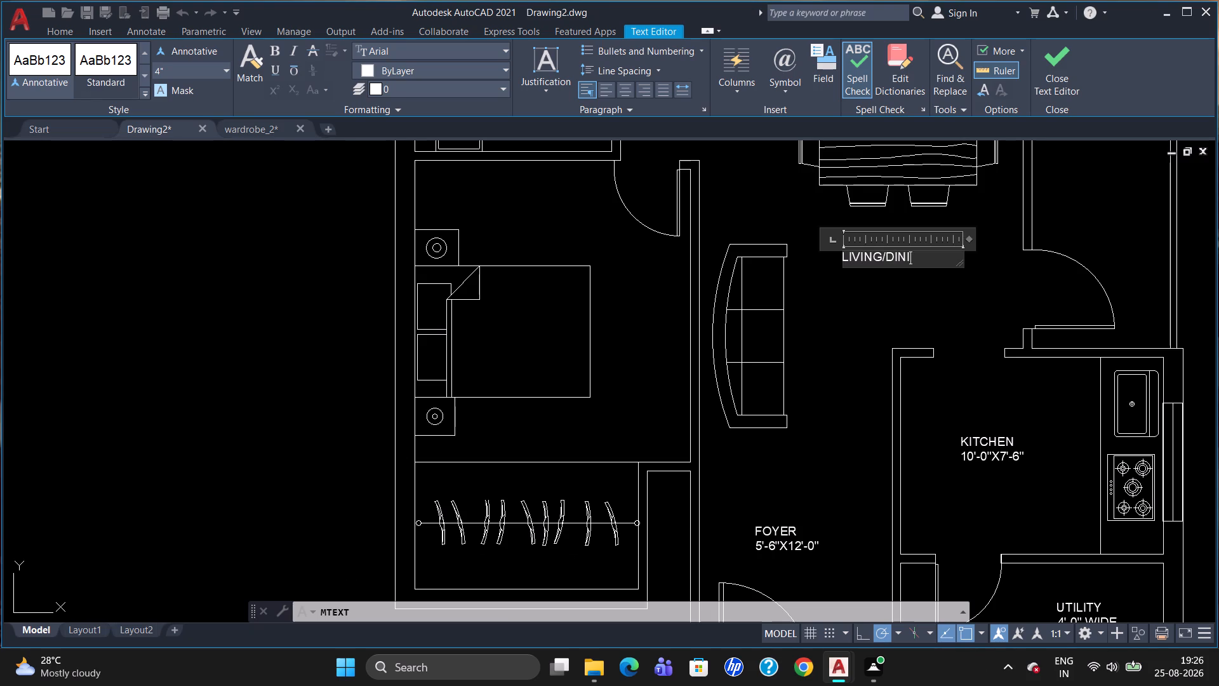
text(NG)
key(Return)
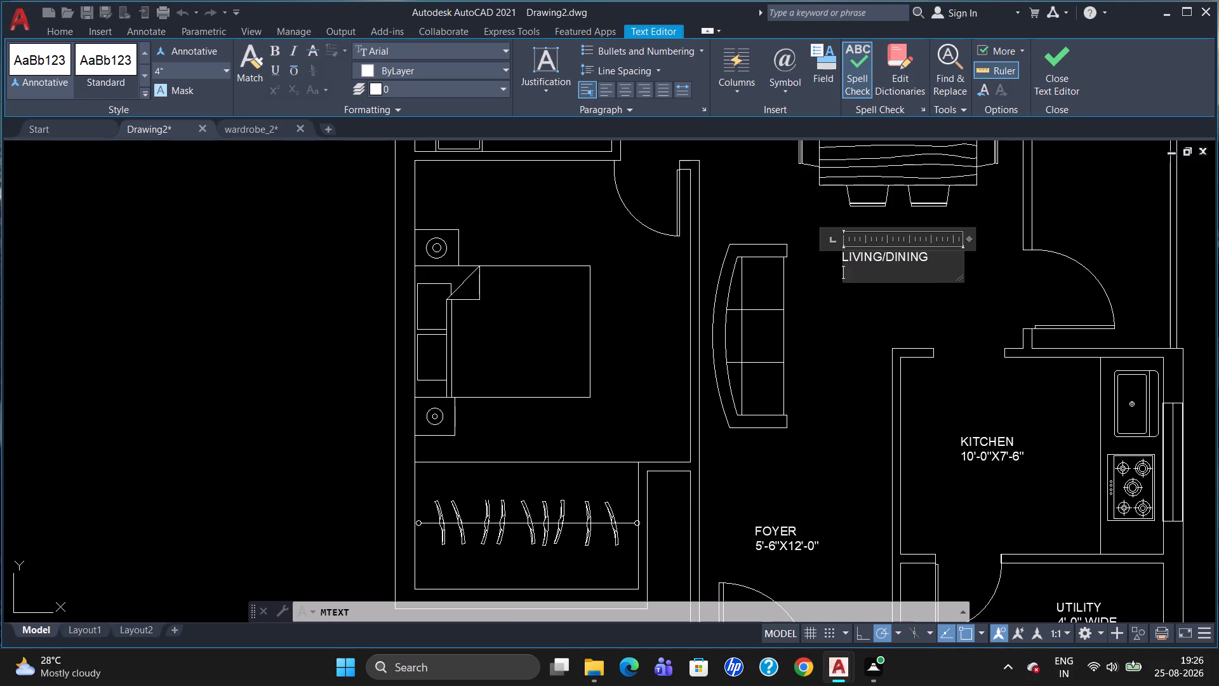
text(17'-0"X)
text(12'-0")
click(845, 340)
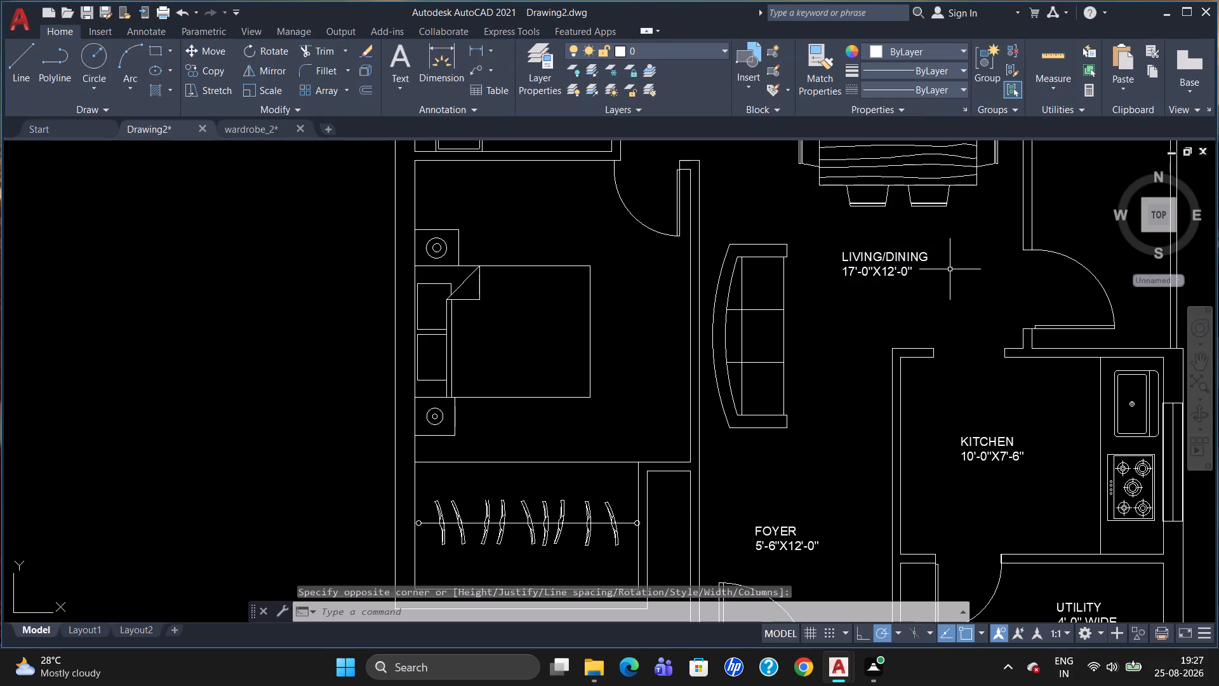
Add a multiline text label in the narrow room beside the dining area, 4" high, reading BALCONY with 5'-0" WIDE on the second line.
scroll(954, 265, up, 2)
scroll(905, 265, down, 4)
scroll(1032, 250, up, 3)
scroll(943, 245, down, 2)
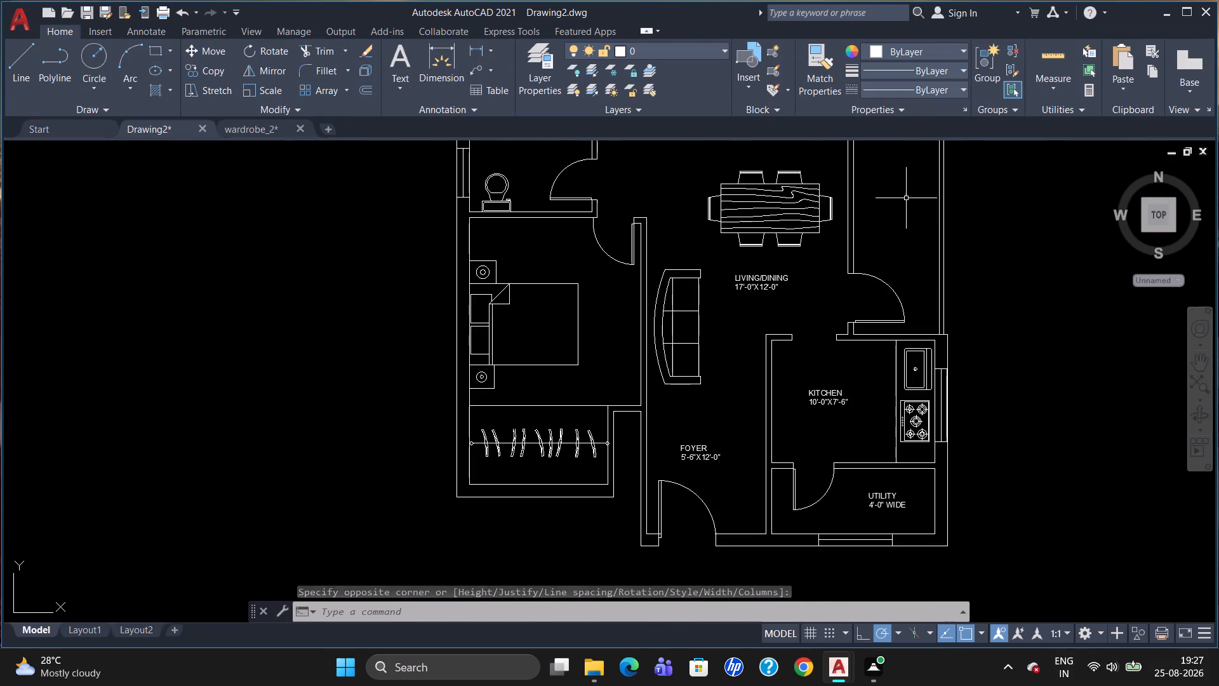
scroll(906, 196, up, 2)
scroll(914, 248, down, 2)
scroll(933, 220, up, 1)
scroll(919, 236, down, 1)
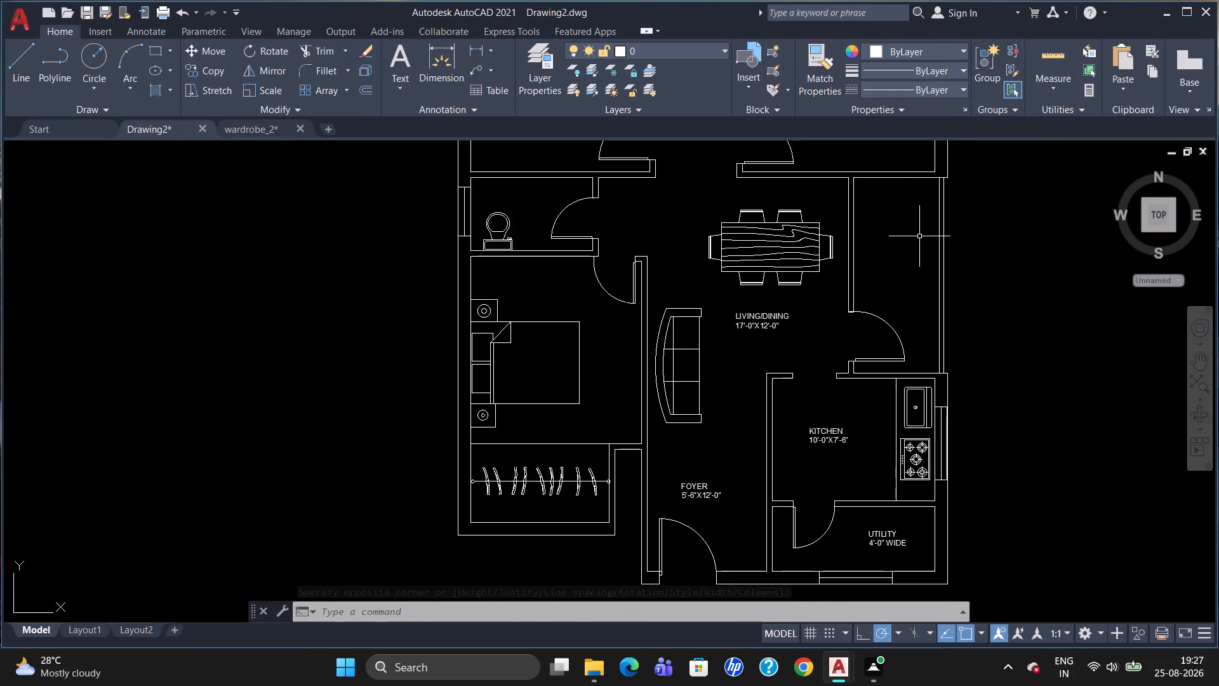
key(t)
key(Return)
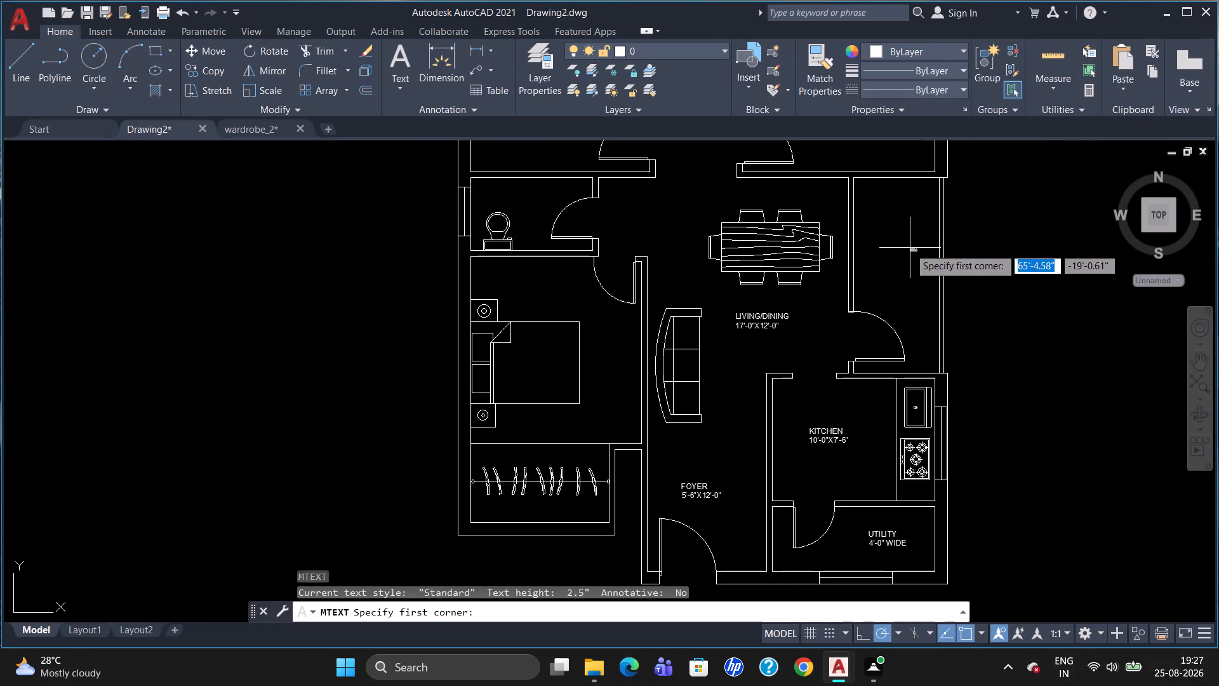
drag(876, 228, 879, 235)
click(919, 279)
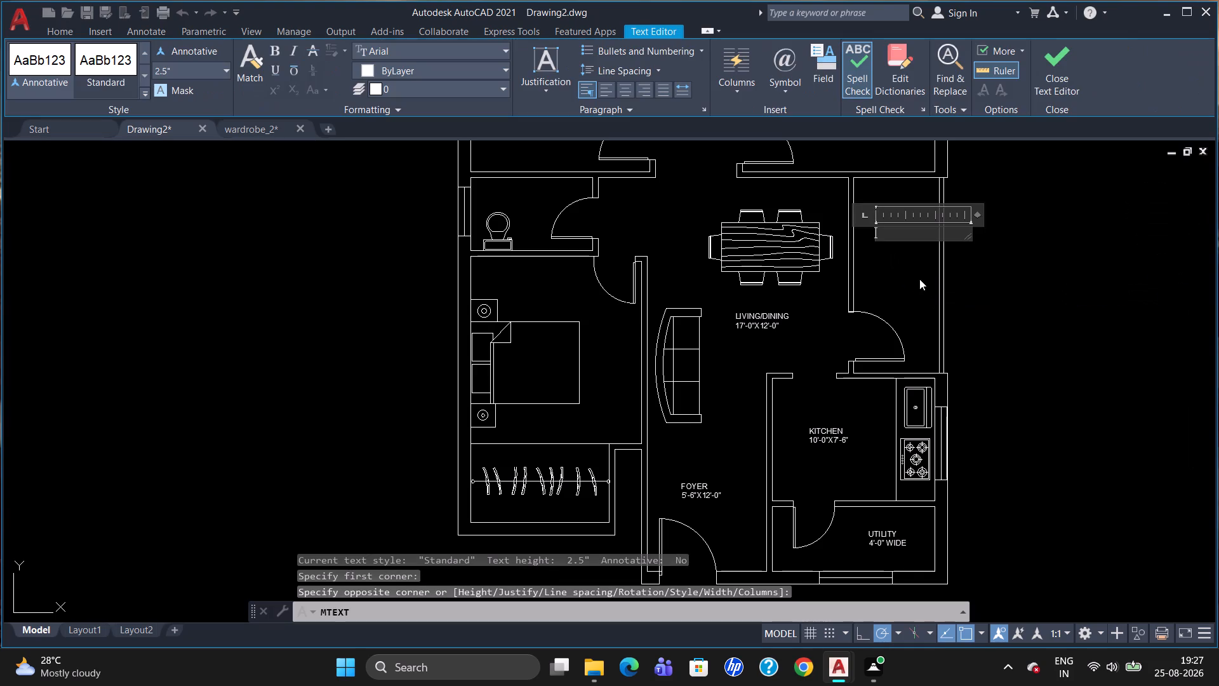
click(200, 71)
key(BackSpace)
key(4)
key(Return)
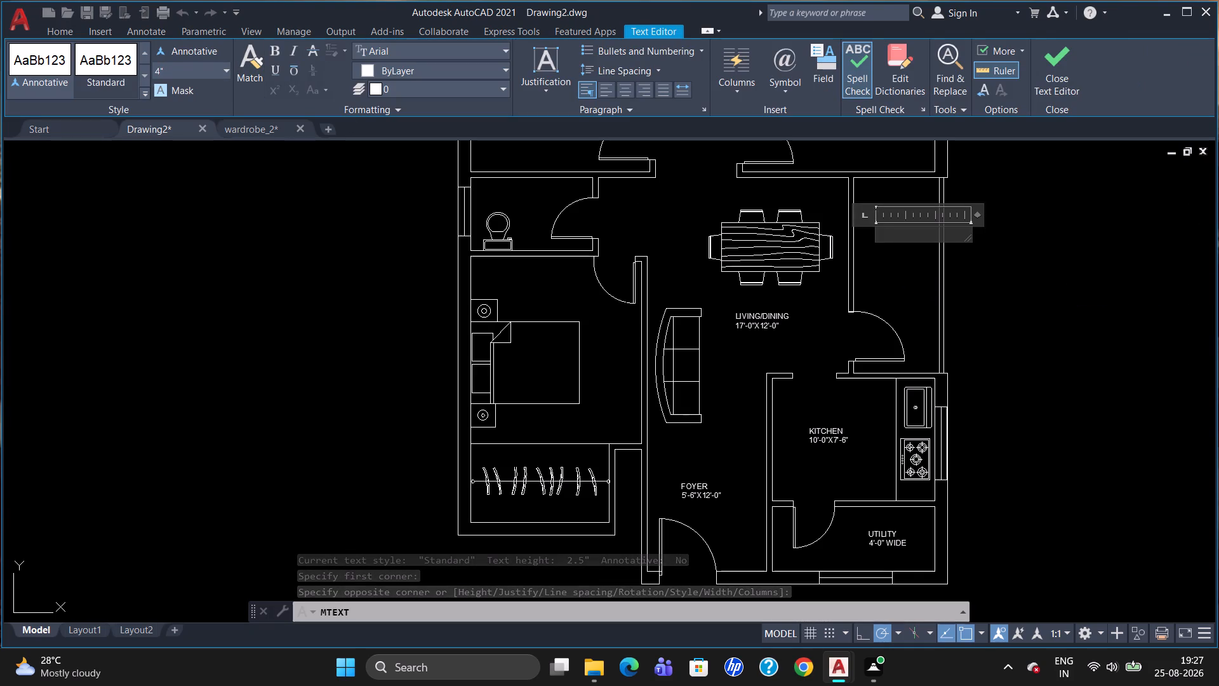
text(BALCONY)
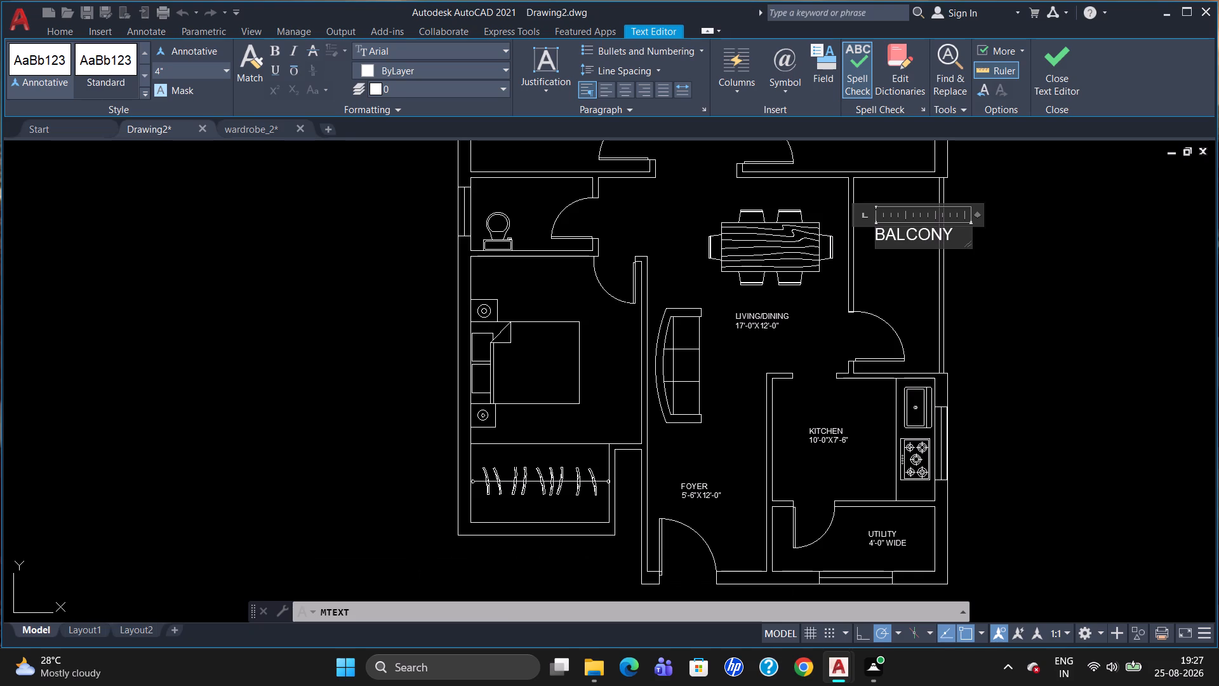
key(Return)
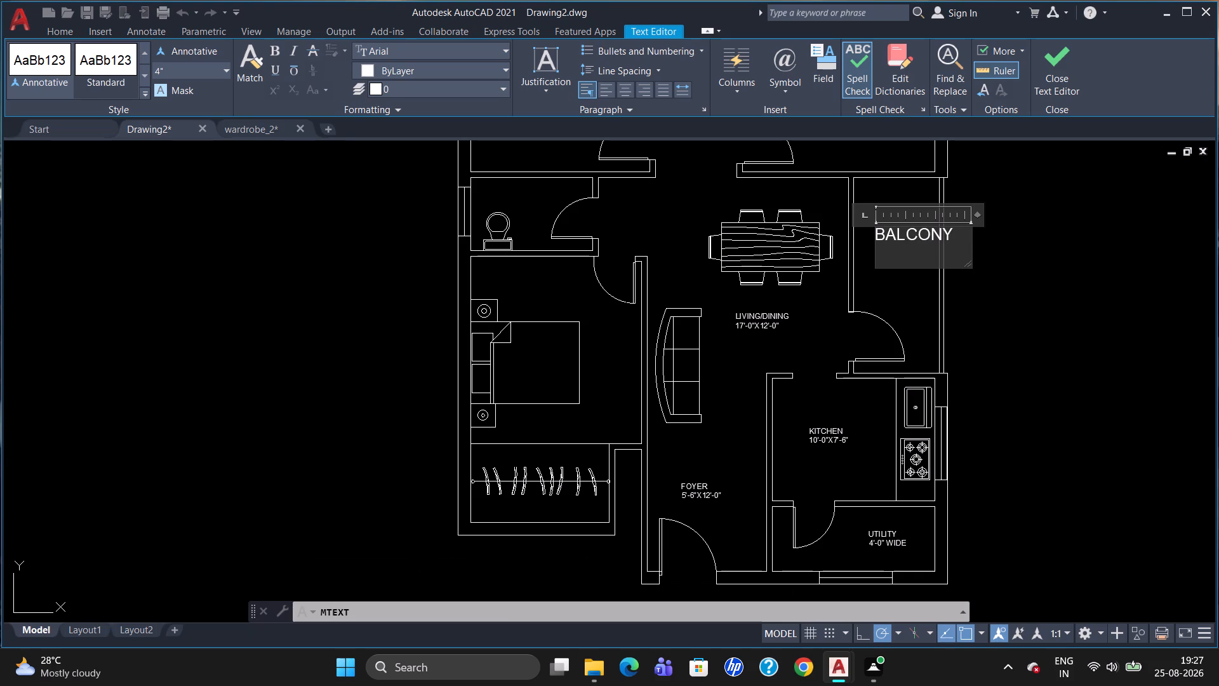
text(5'-0" WIDE)
click(604, 379)
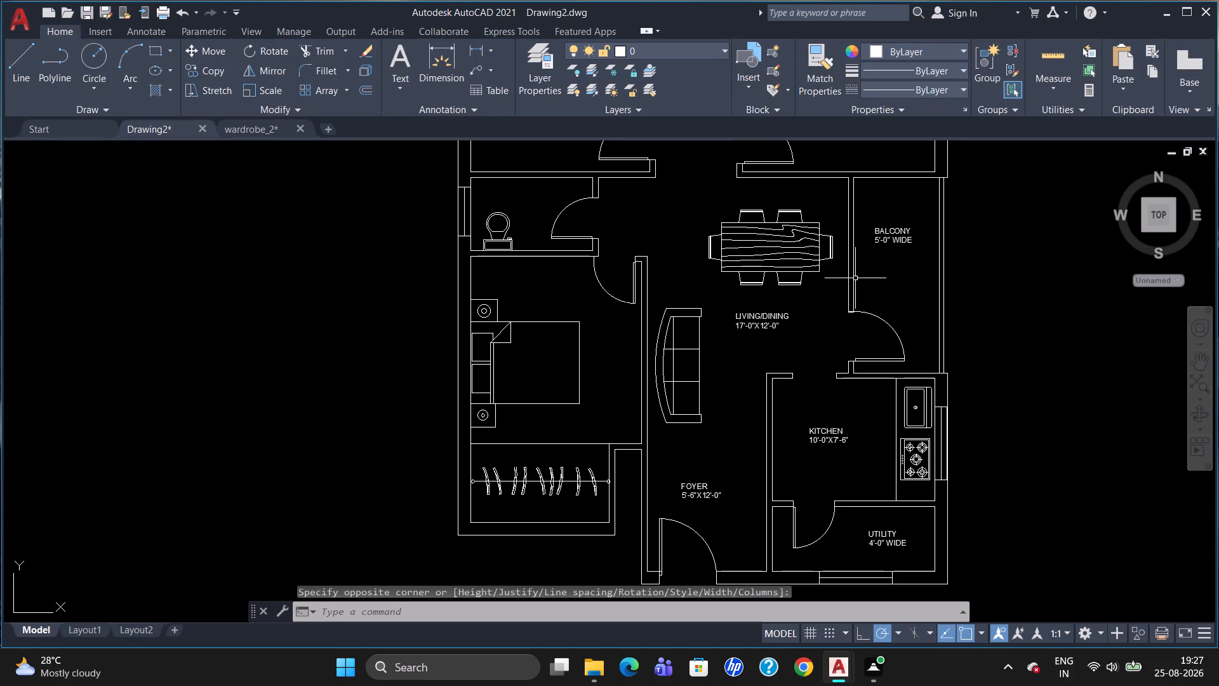
Move the BALCONY label slightly straight down within its room, then clear the selection.
click(898, 232)
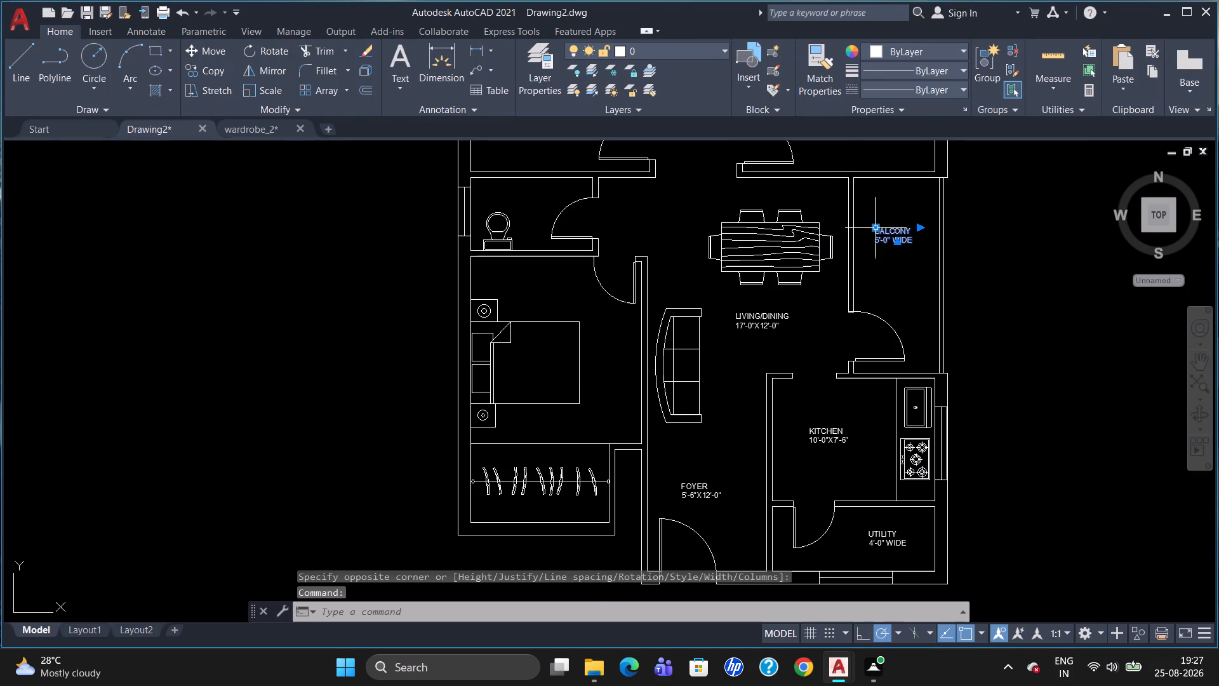
click(878, 227)
click(880, 255)
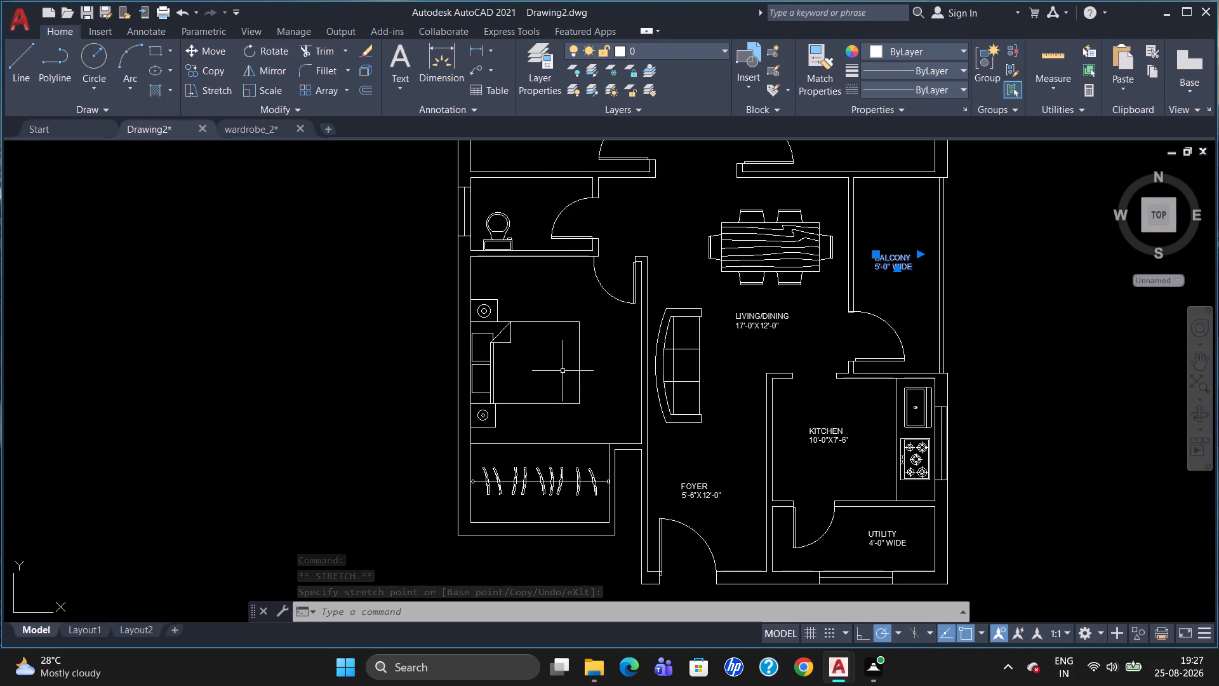
click(545, 418)
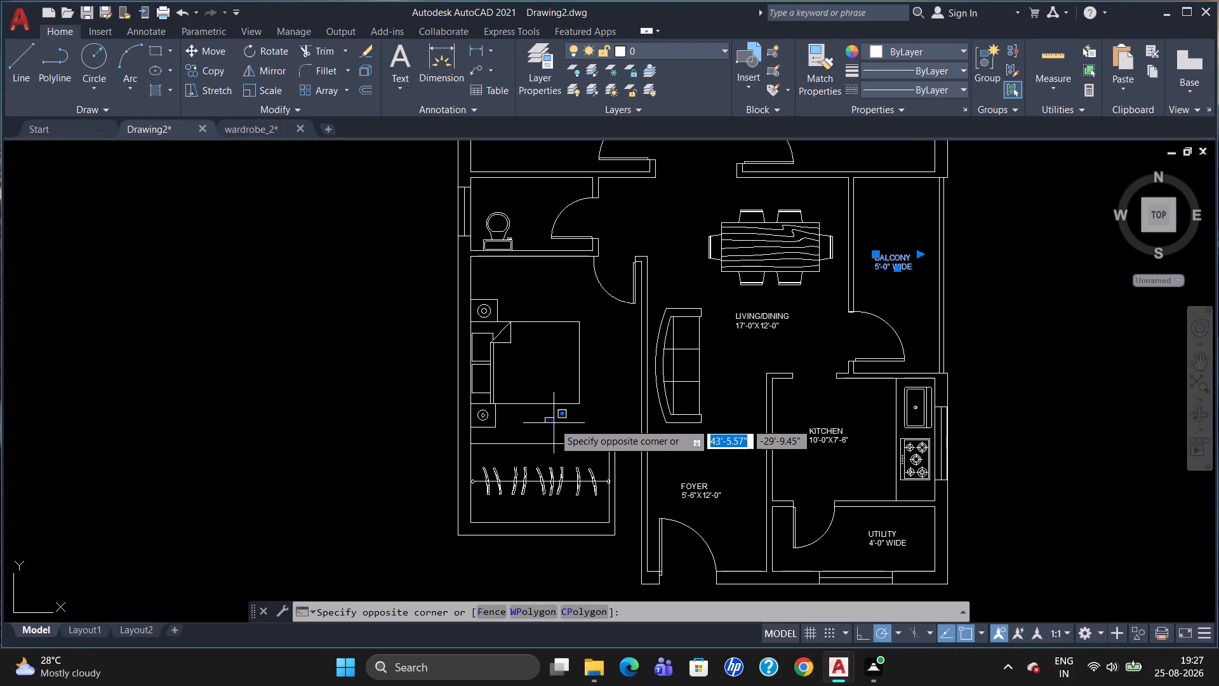
key(Escape)
key(Escape)
Add a multiline text label between the bed and the clothes rail, 4" high, reading BEDROOM 3 with 10'-6"X11'-6" on the second line.
key(t)
key(Return)
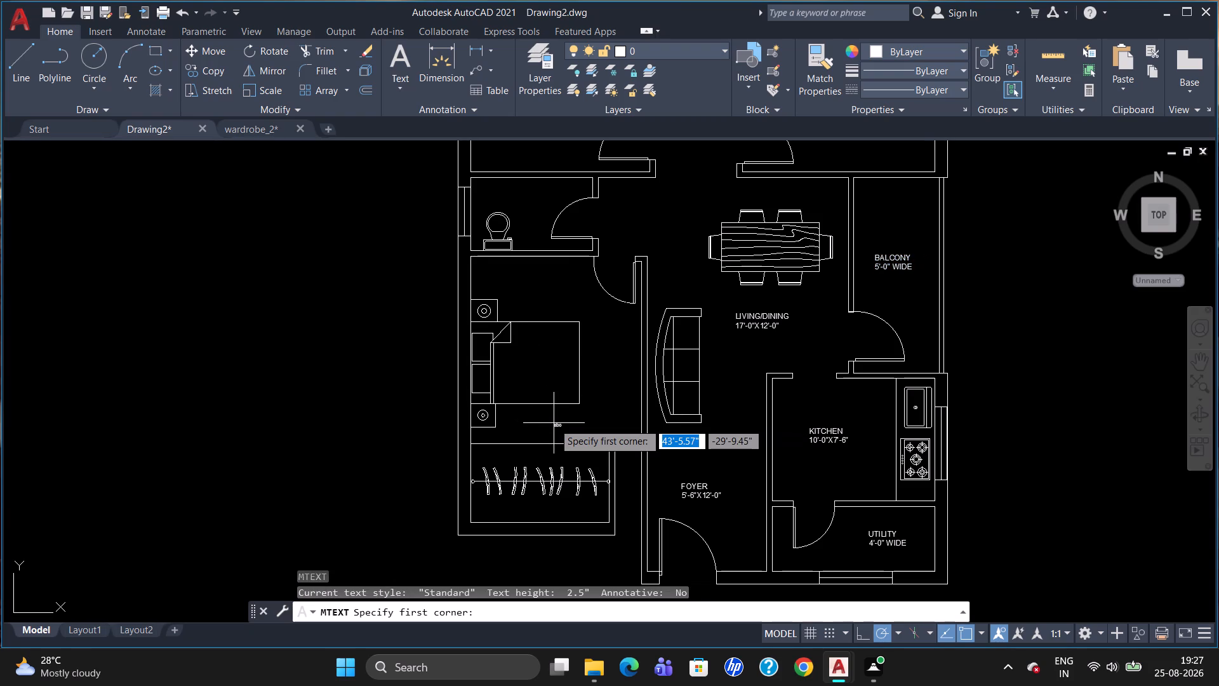
click(541, 415)
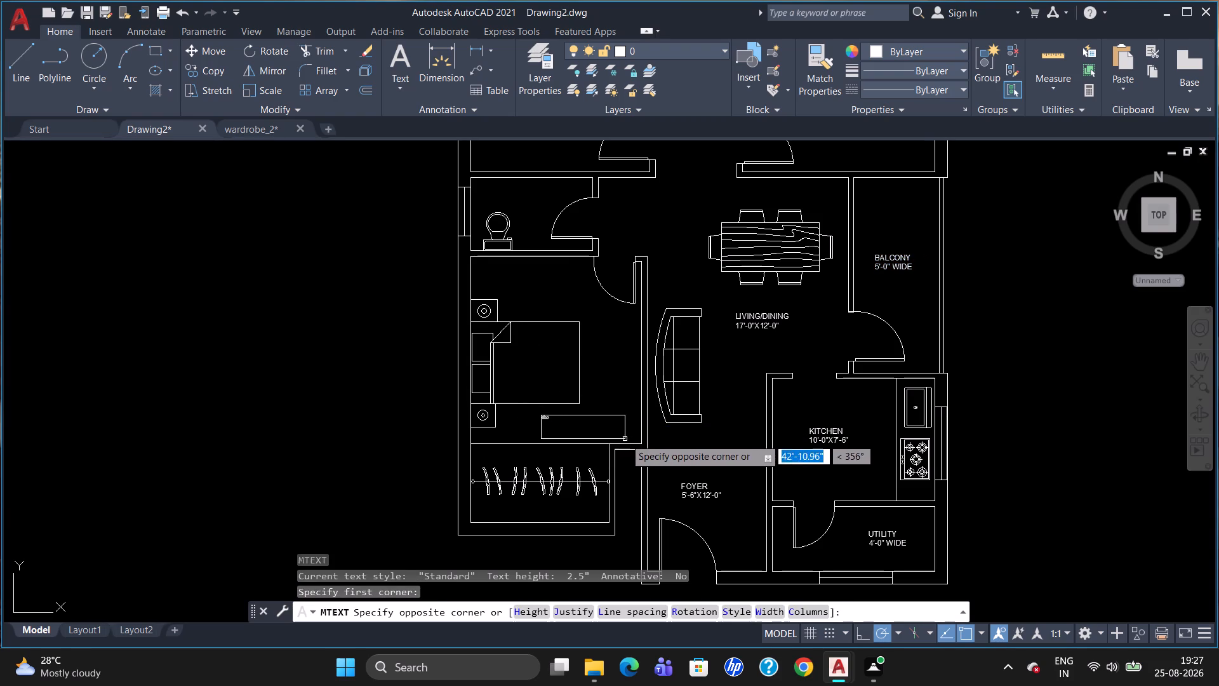
click(623, 431)
click(203, 68)
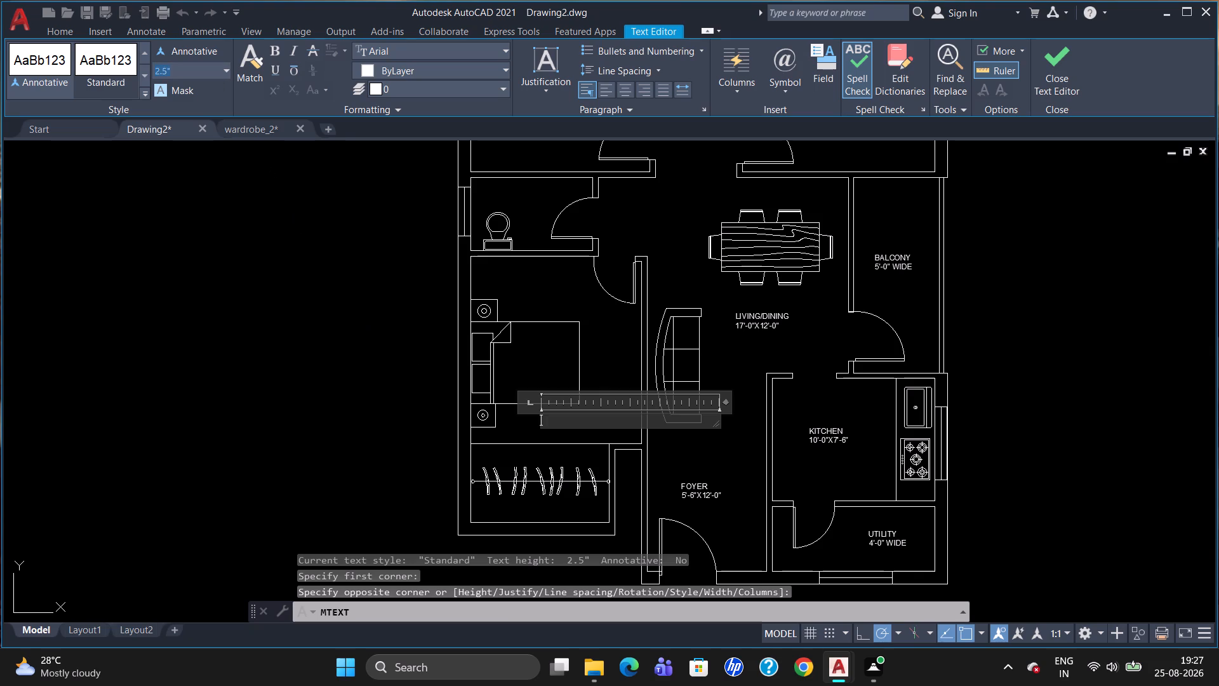
key(BackSpace)
key(4)
key(Return)
text(BEDROOM)
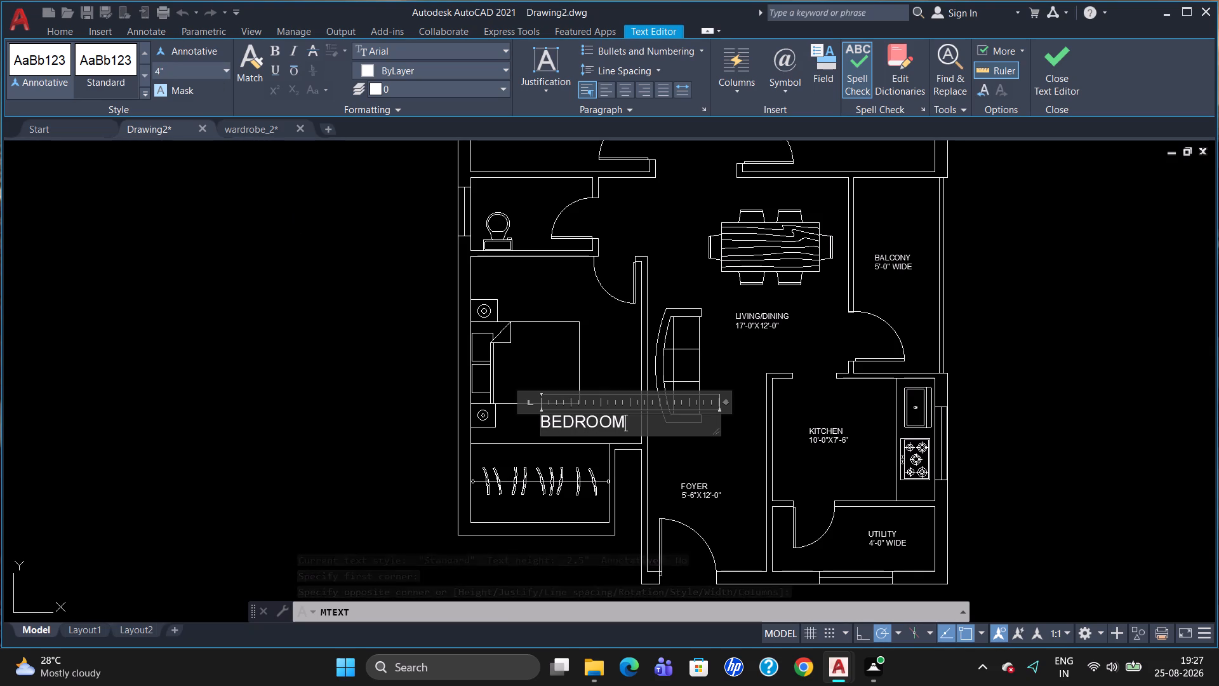
key(space)
text(3)
key(Return)
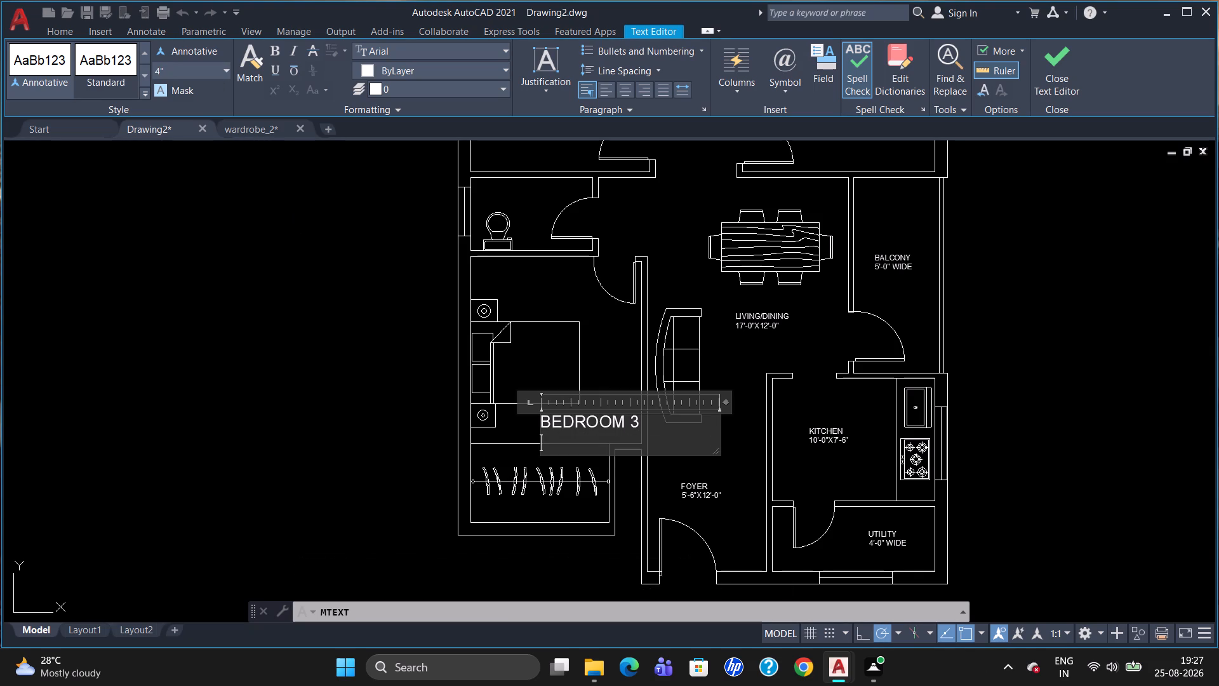
text(10')
text(-6")
key(x)
text(11')
key(minus)
text(6")
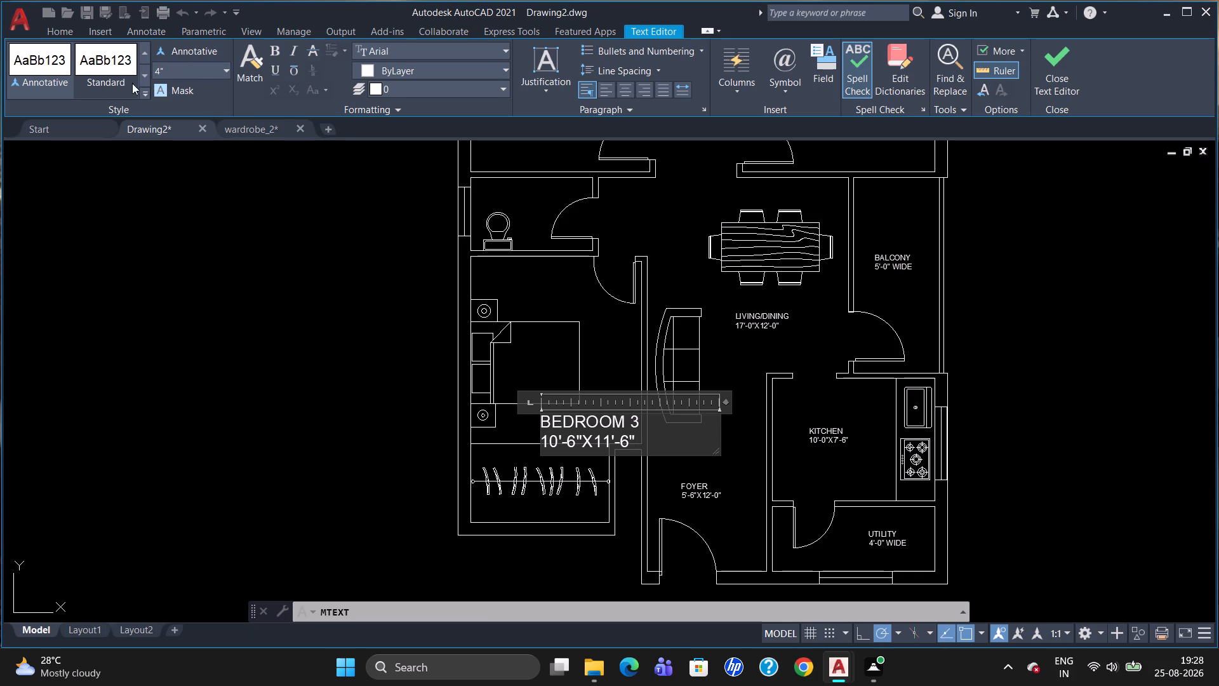
click(338, 213)
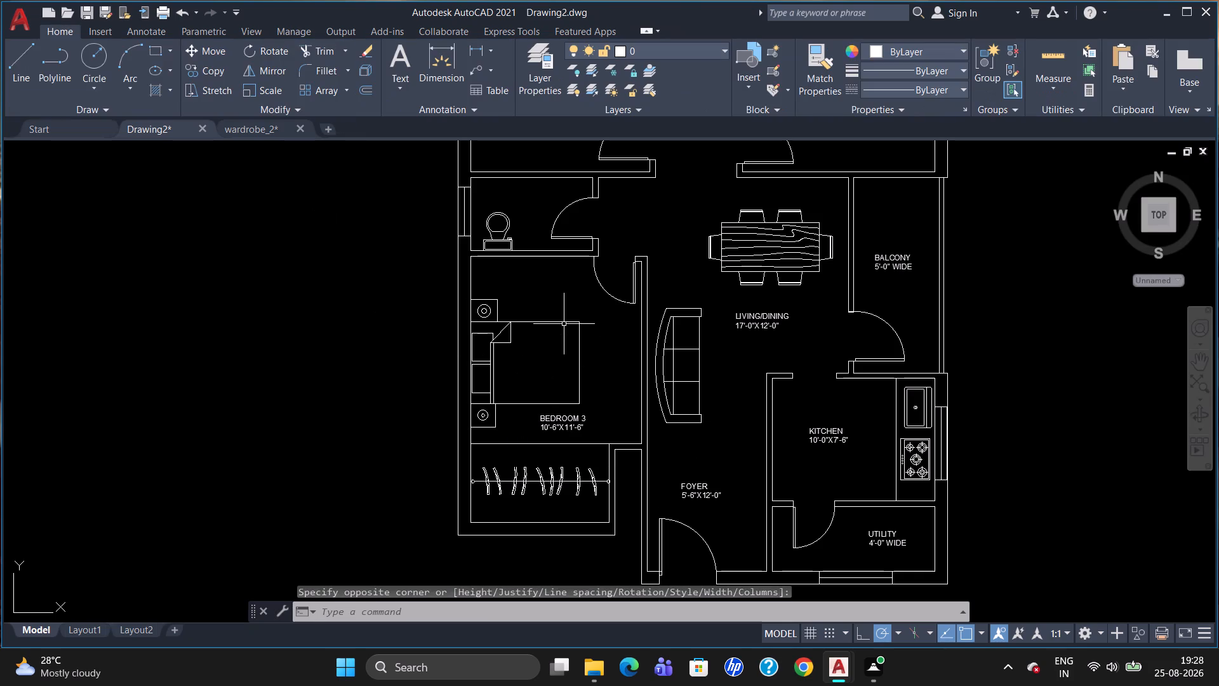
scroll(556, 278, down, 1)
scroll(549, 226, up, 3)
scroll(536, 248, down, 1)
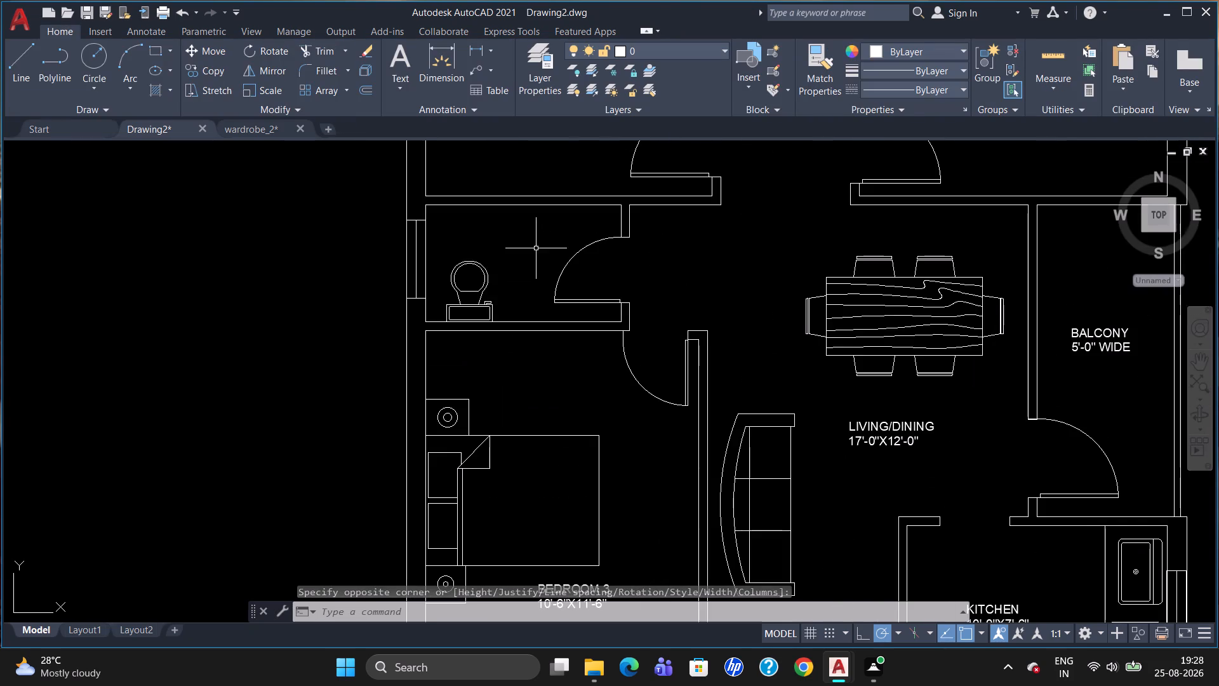
Add a multiline text label above the WC in the small room above Bedroom 3, 4" high, reading TOILET with 7'-6"X4'-6" on the second line.
key(t)
key(Return)
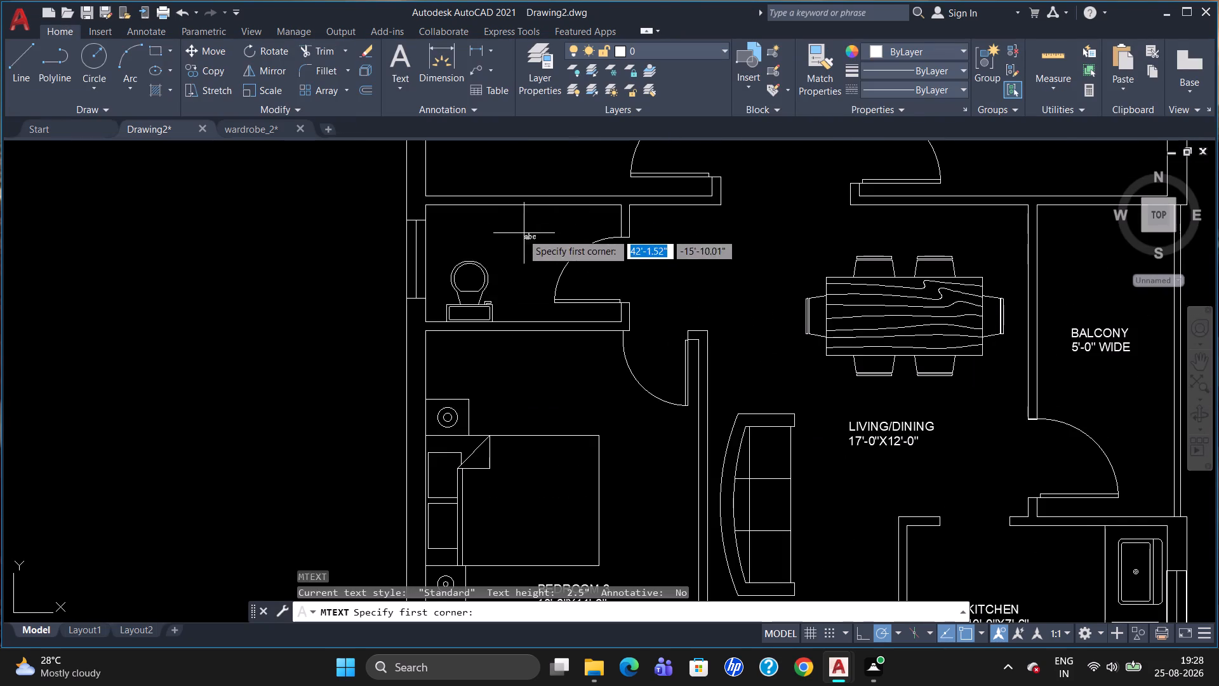
click(485, 226)
click(574, 243)
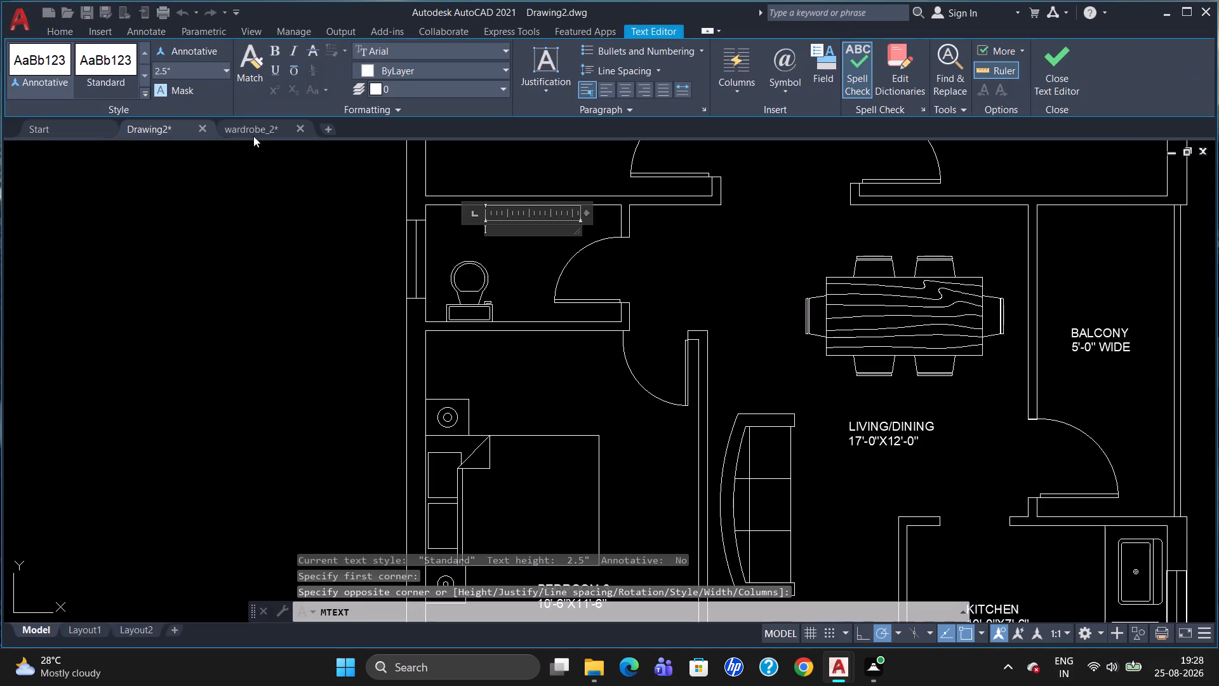
click(187, 67)
key(BackSpace)
key(4)
key(Return)
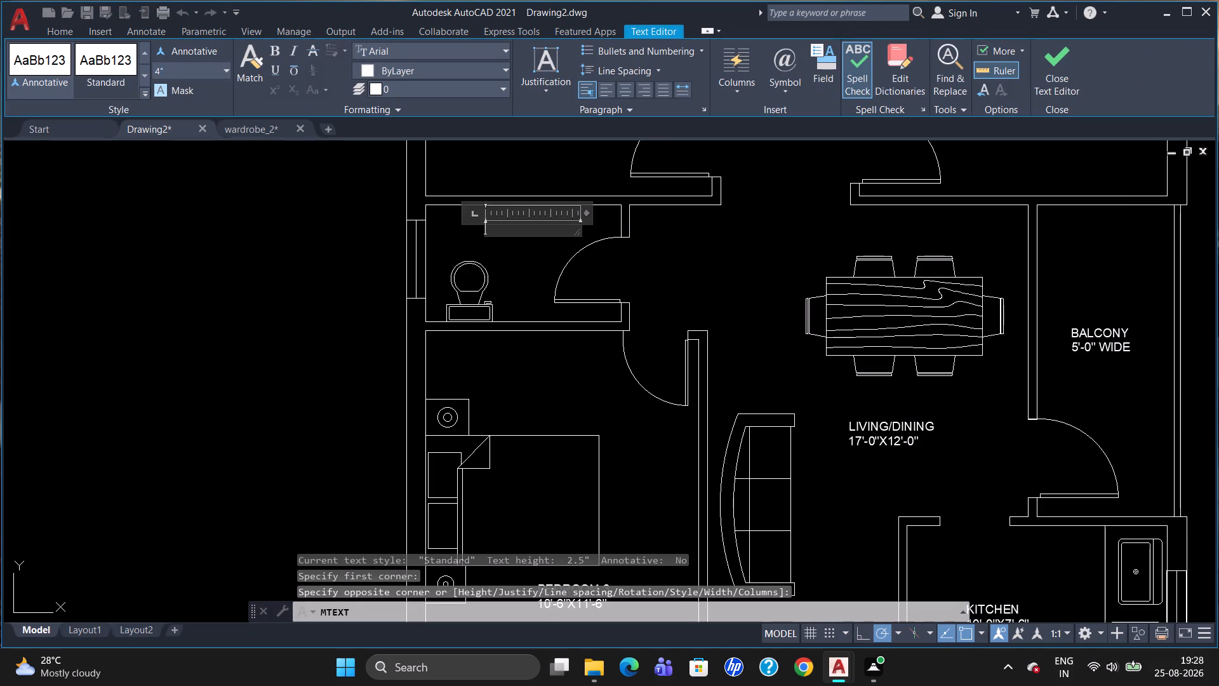
key(y)
key(BackSpace)
text(TOILET)
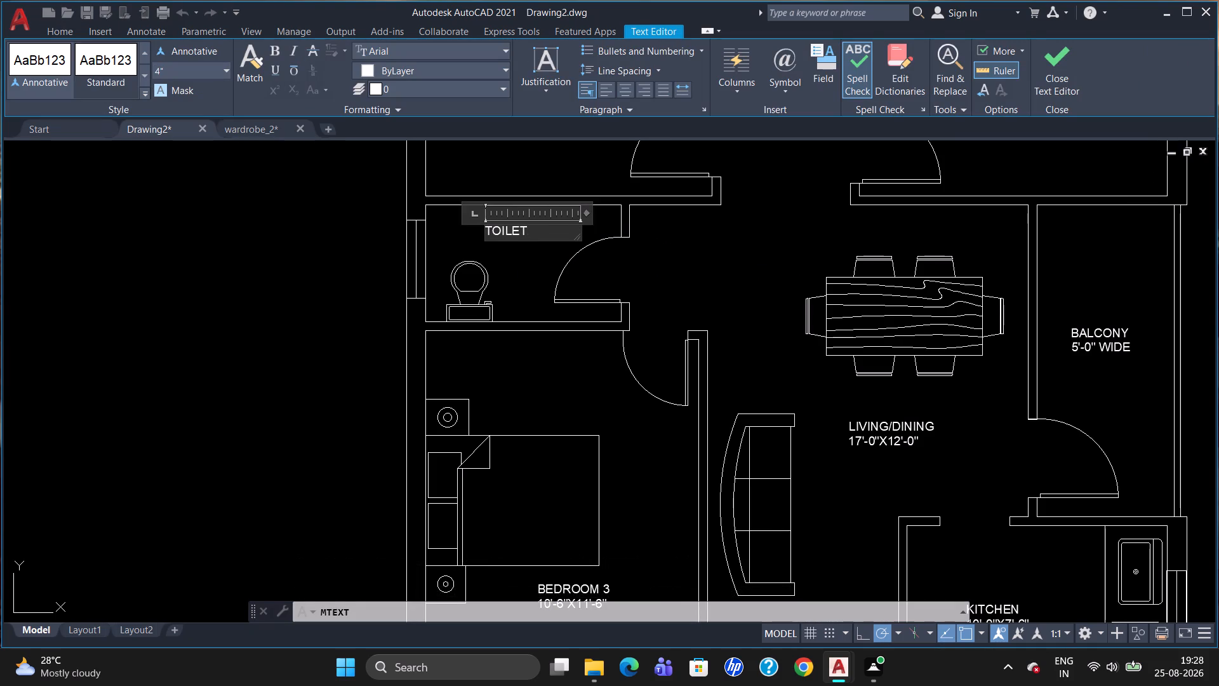
key(Return)
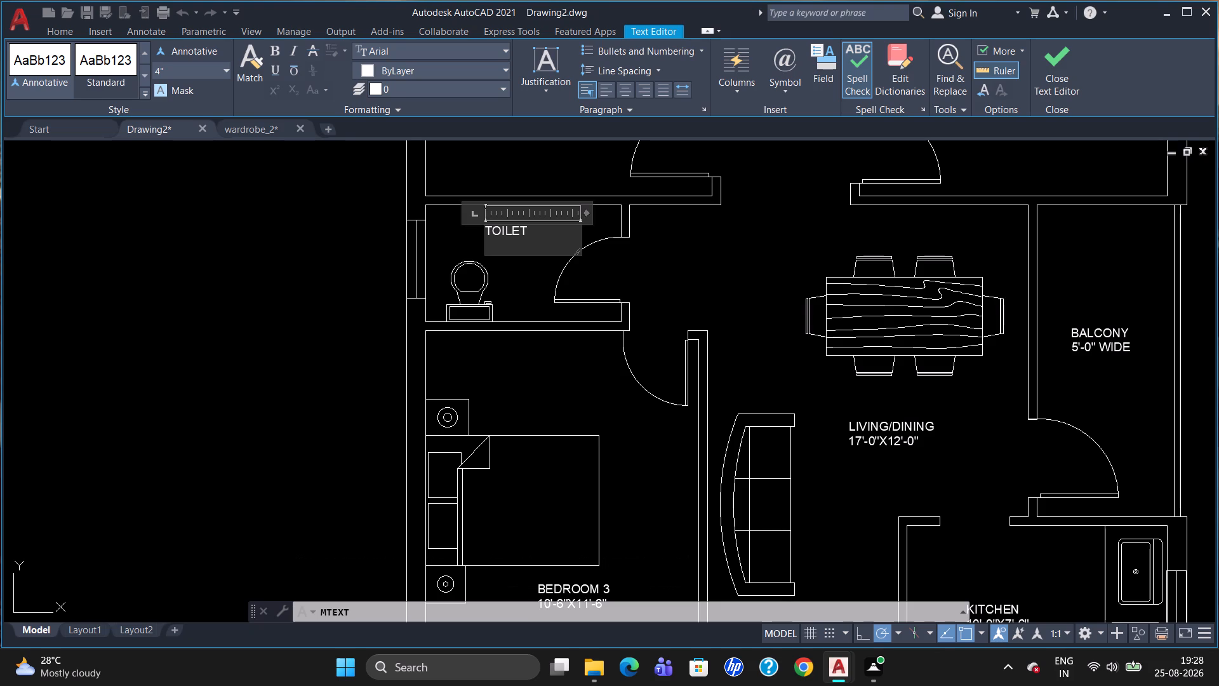
key(7)
text('-7)
key(BackSpace)
text(6"X)
key(4)
text('-6")
click(597, 420)
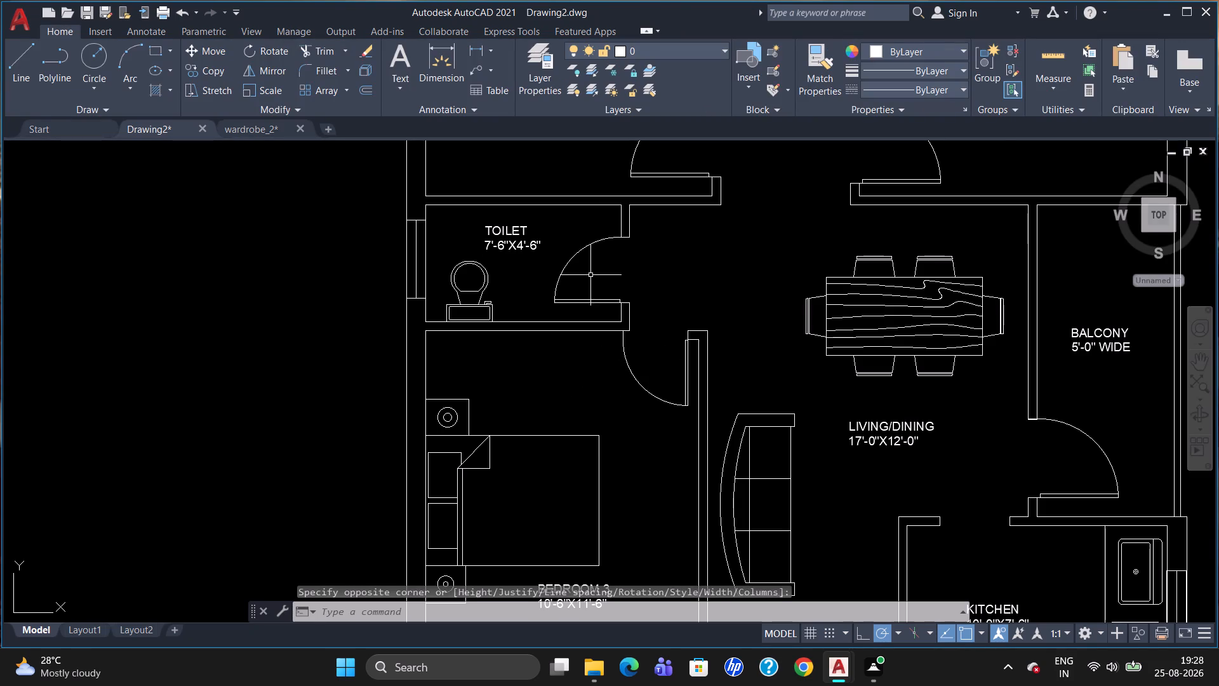
Add a multiline text label below the bed in the room above the labelled toilet, 4" high, reading BEDROOM 1 with 11'-0"X13'-0" on the second line.
scroll(590, 275, up, 1)
scroll(589, 287, down, 2)
scroll(583, 210, up, 2)
scroll(587, 259, down, 3)
scroll(571, 196, up, 1)
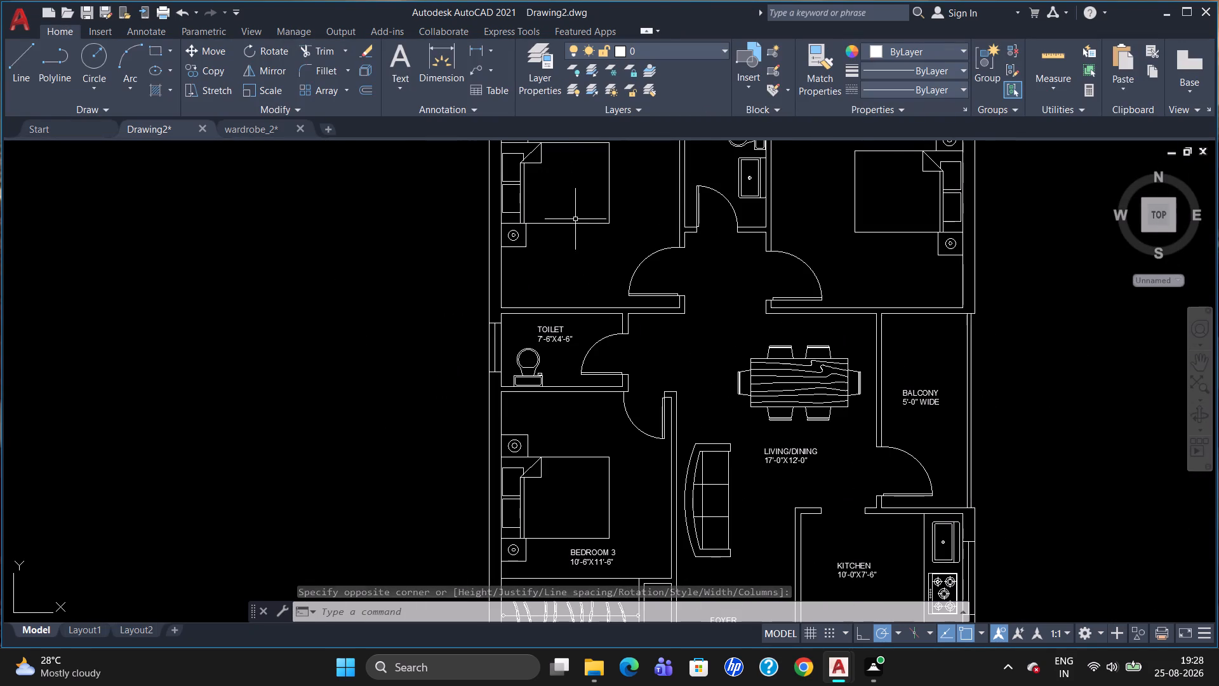
key(t)
key(Return)
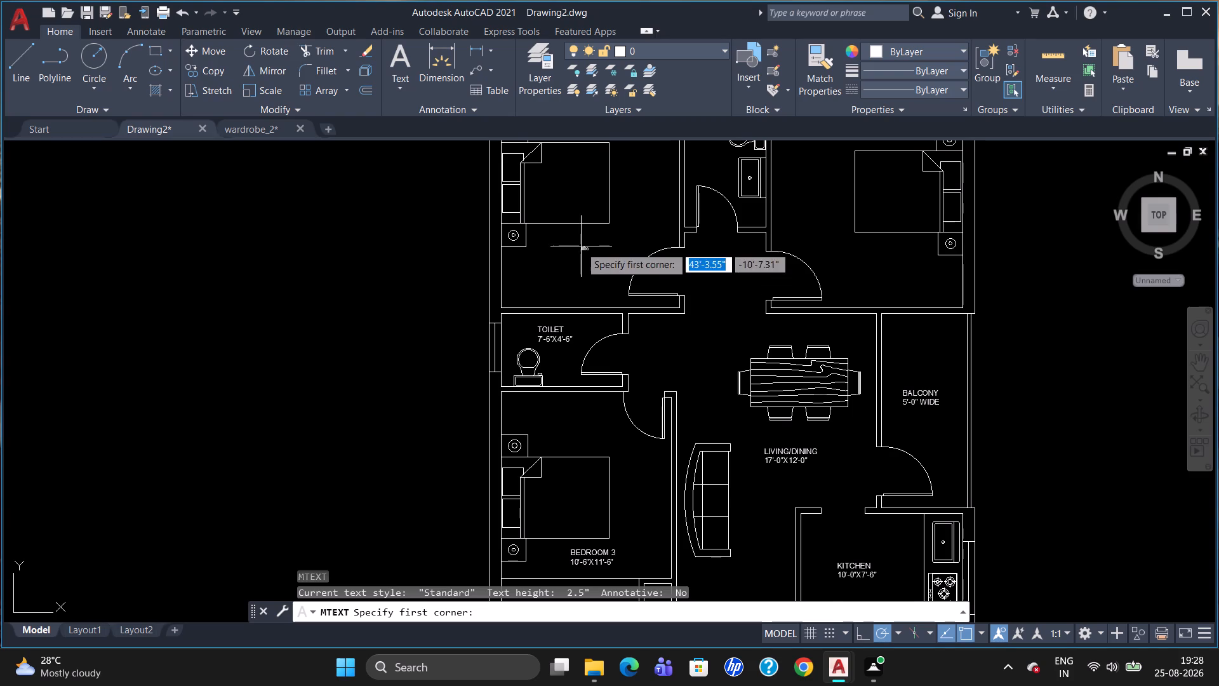
click(537, 255)
click(616, 285)
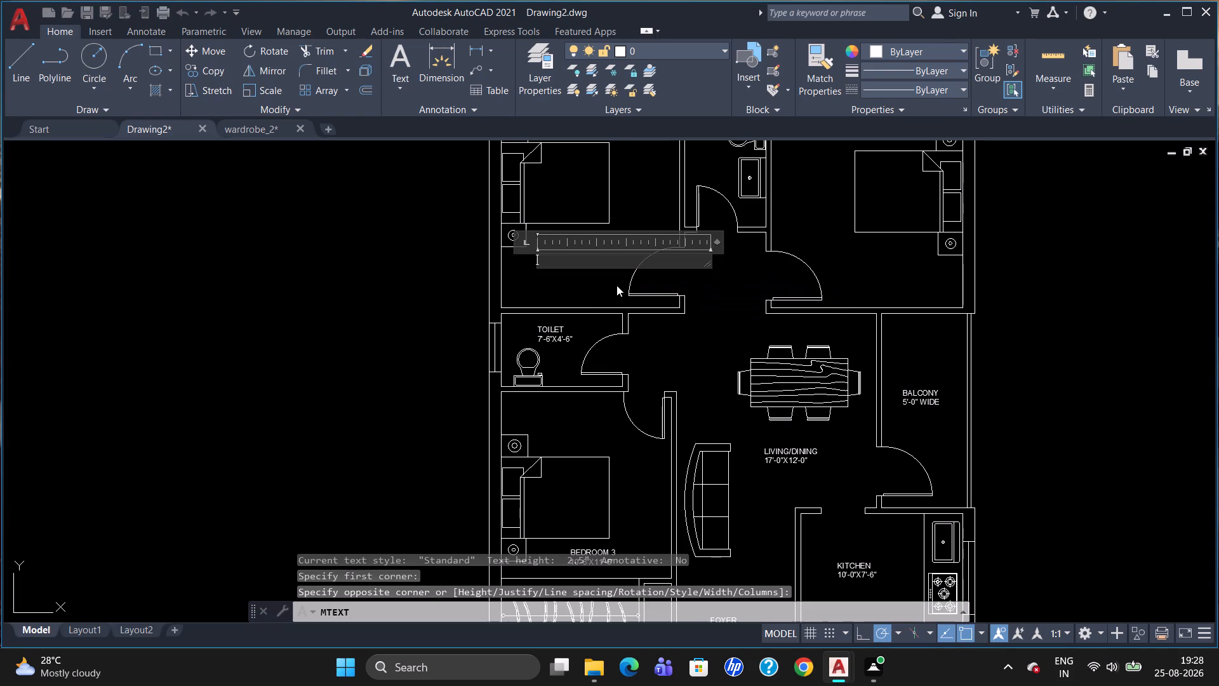
click(206, 74)
key(BackSpace)
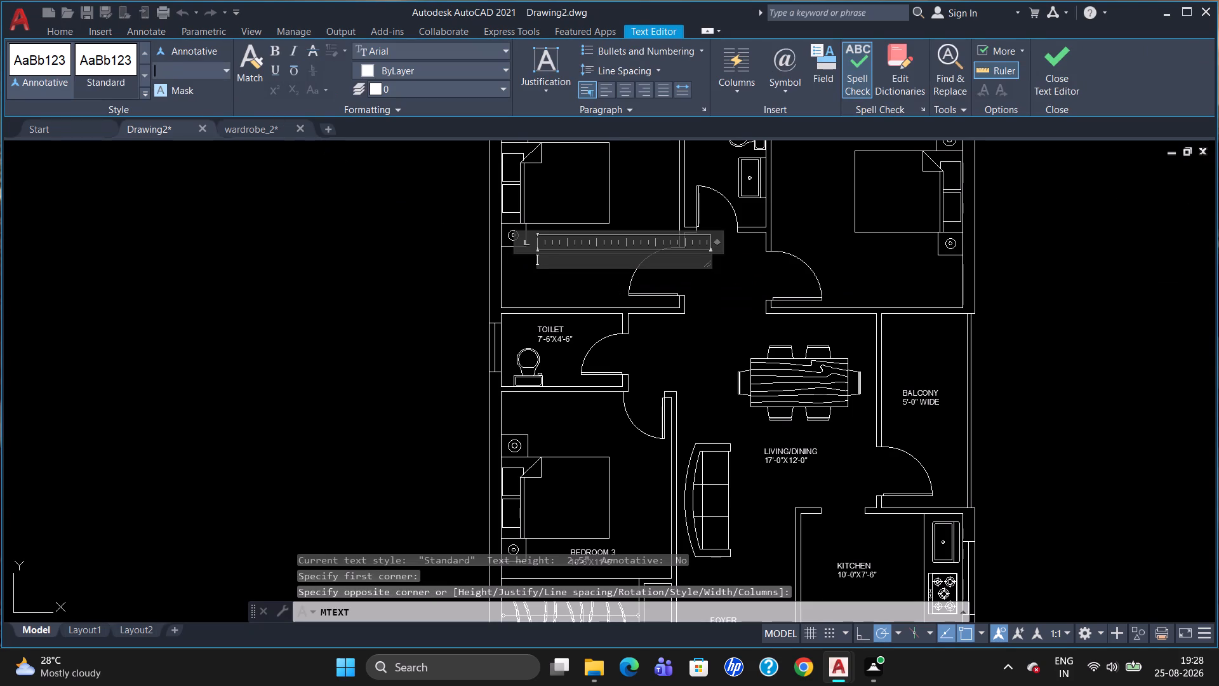
key(4)
key(Return)
text(BEDROOM)
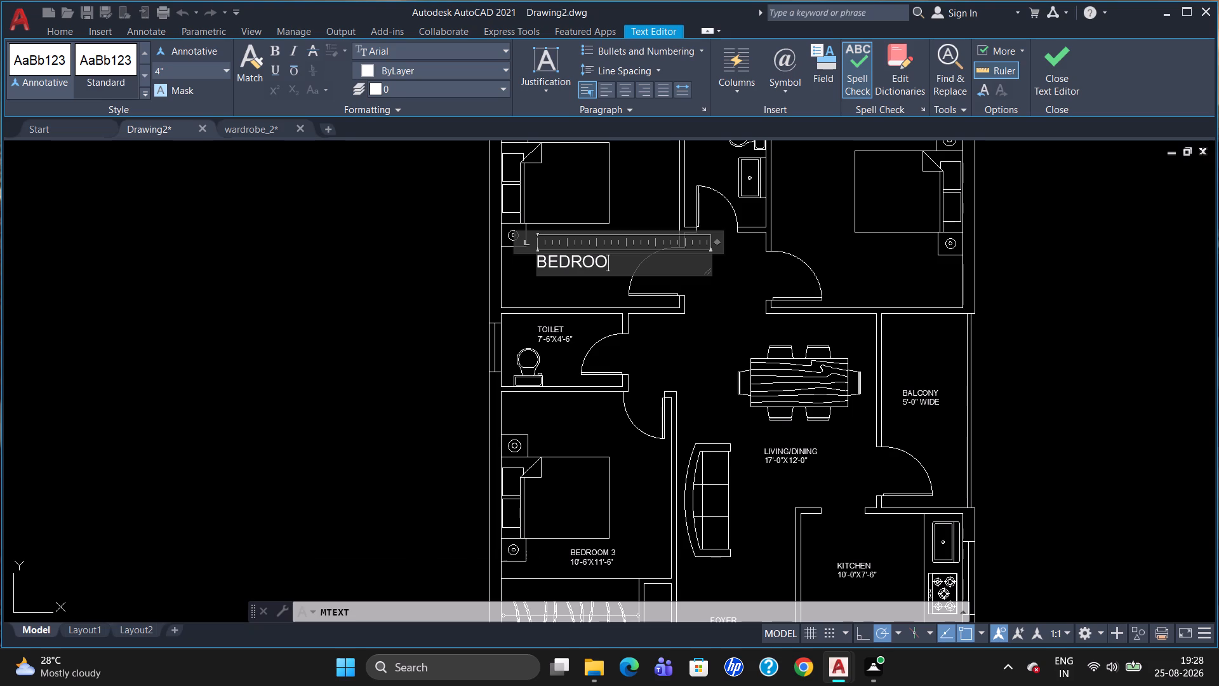
key(space)
key(1)
key(Return)
text(11'-)
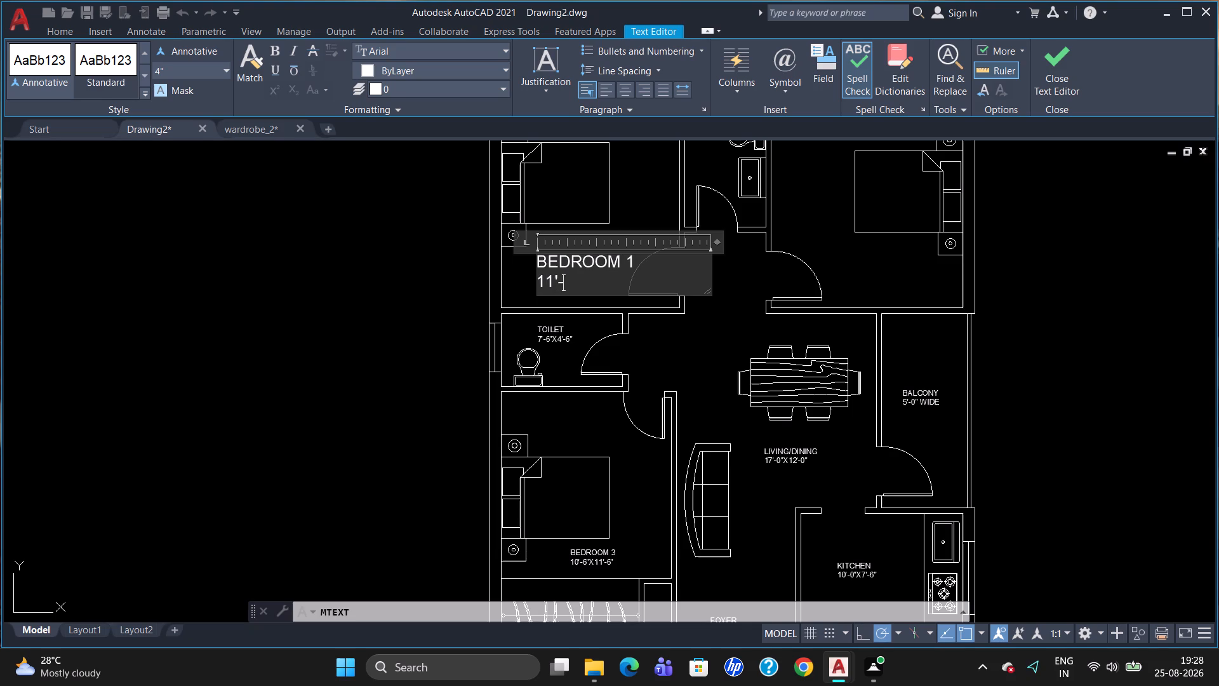
text(0")
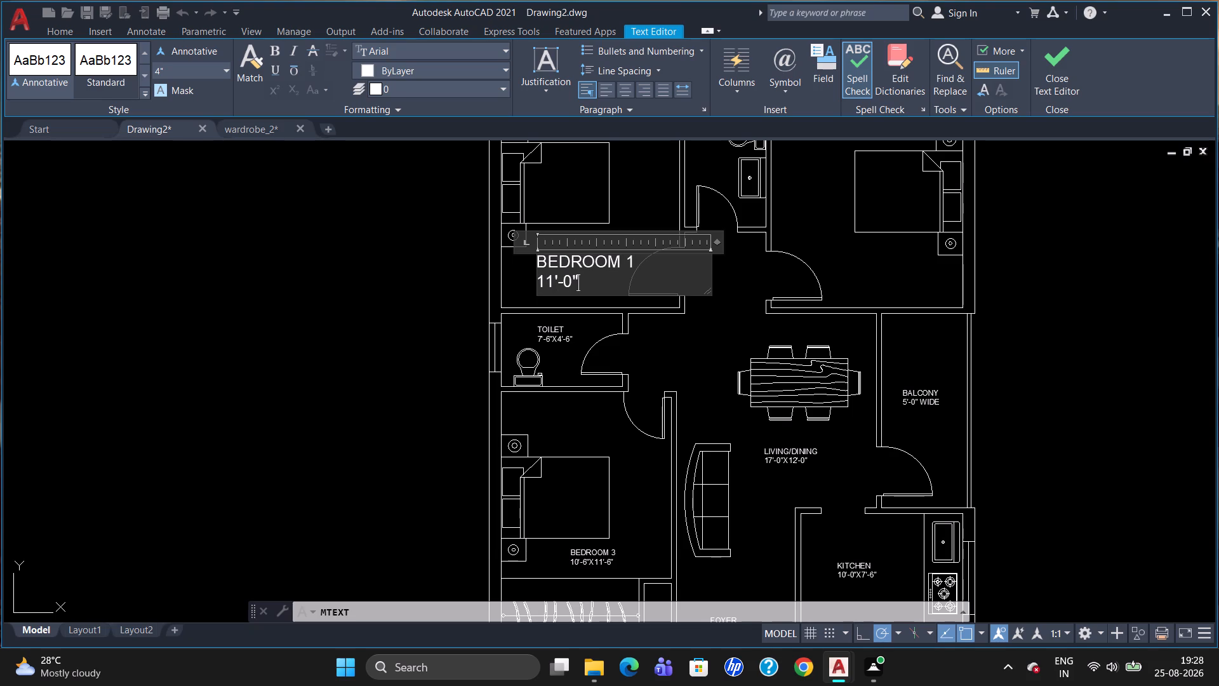
key(x)
text(13')
text(-0")
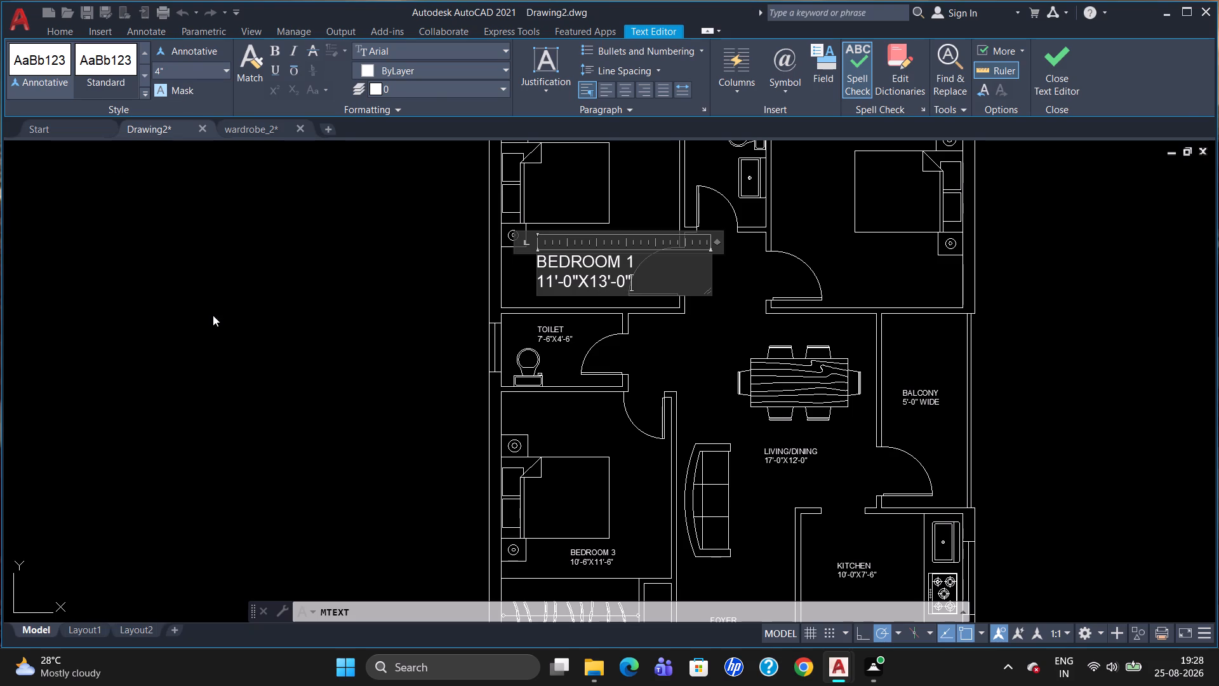
click(213, 315)
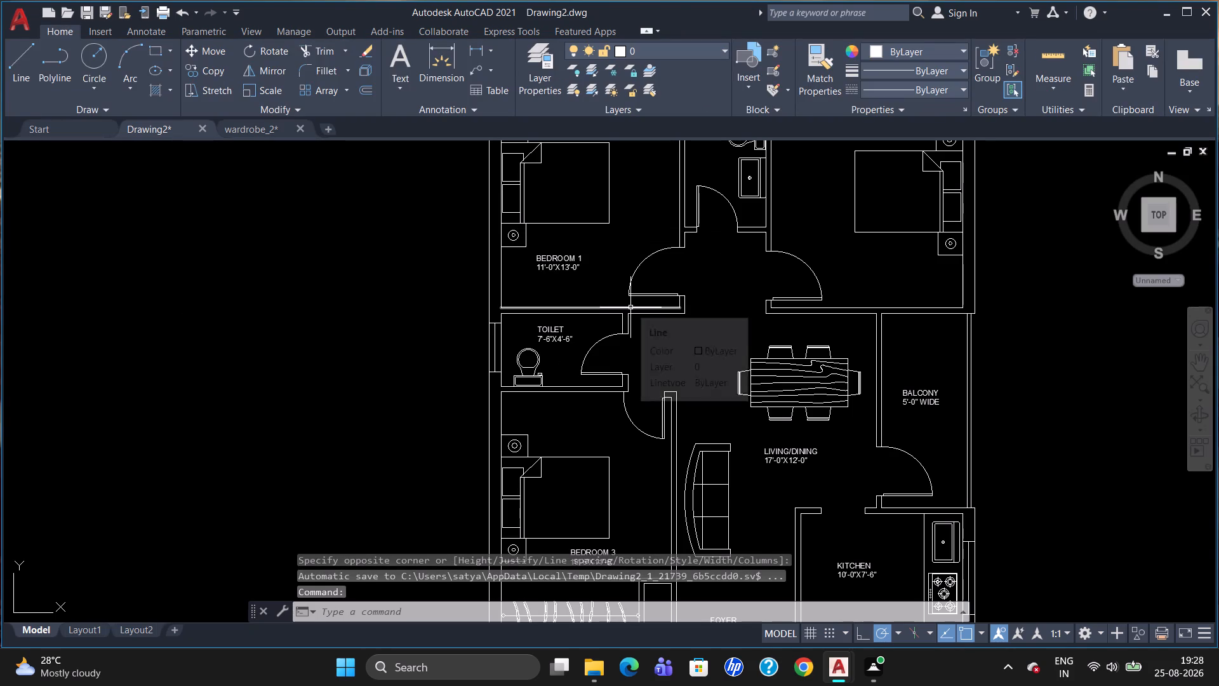
Add a multiline text label above the WC in the bathroom between the upper bedrooms, 4" high, reading TOILET with 5'-0"X8'-0" on the second line.
scroll(757, 247, down, 1)
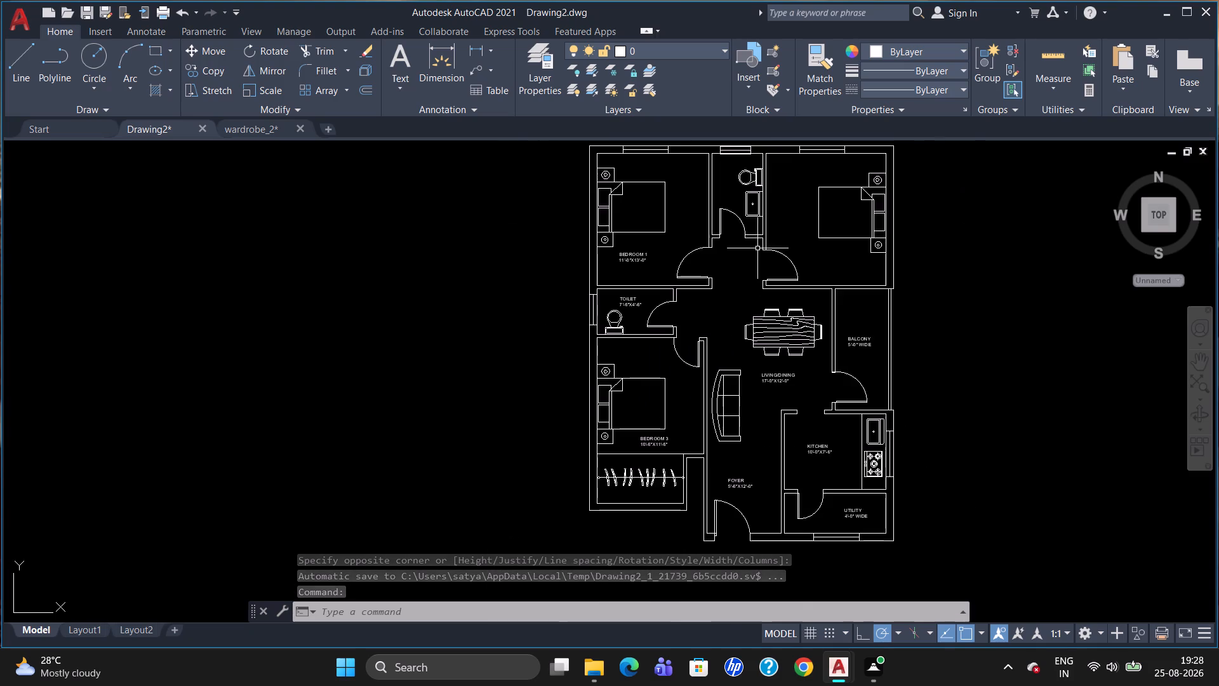
scroll(782, 194, up, 3)
scroll(745, 237, down, 3)
scroll(740, 196, up, 2)
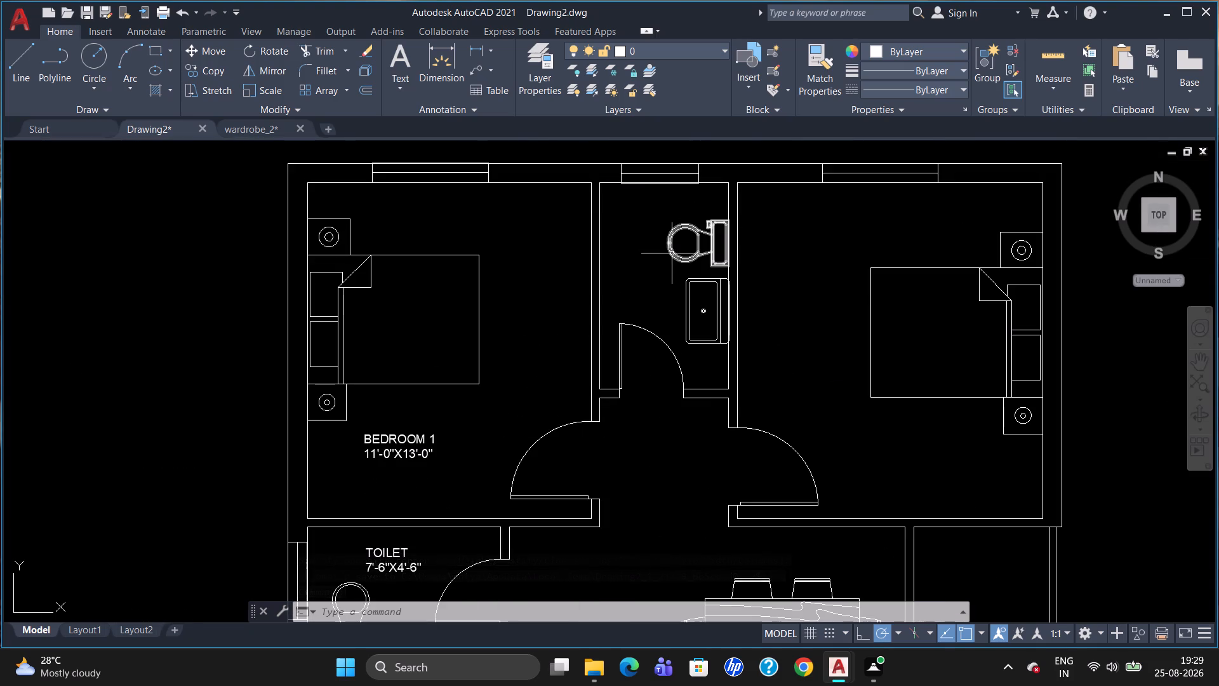
key(t)
key(Return)
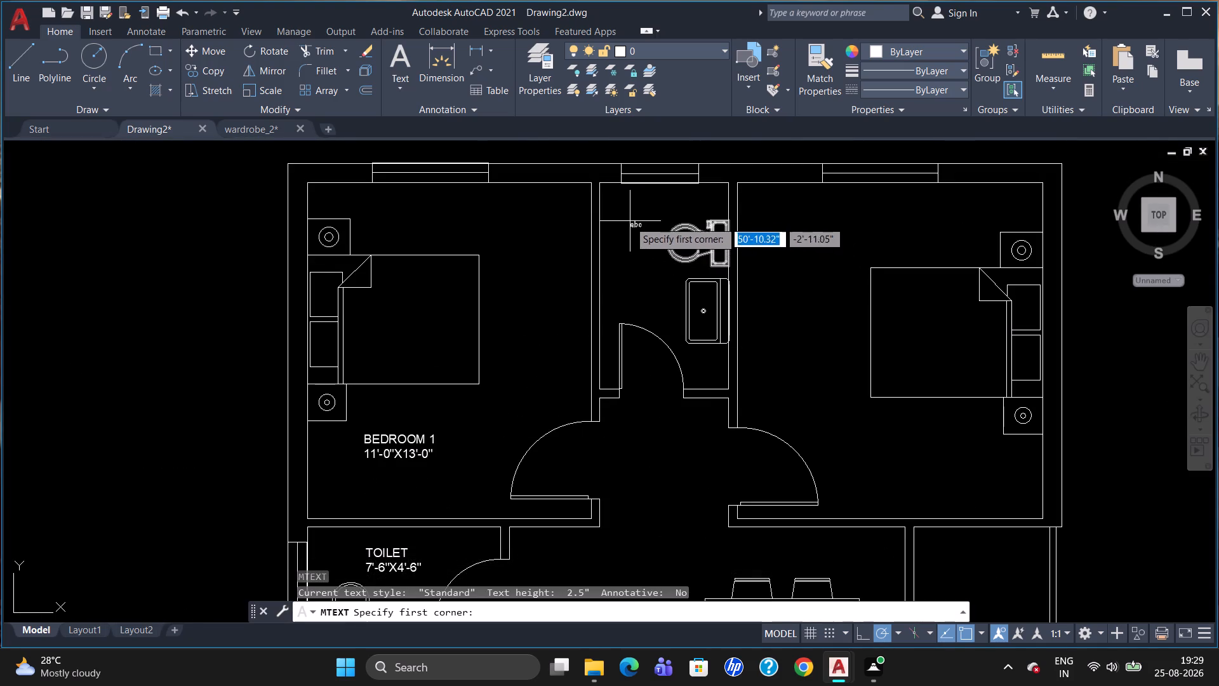
click(623, 215)
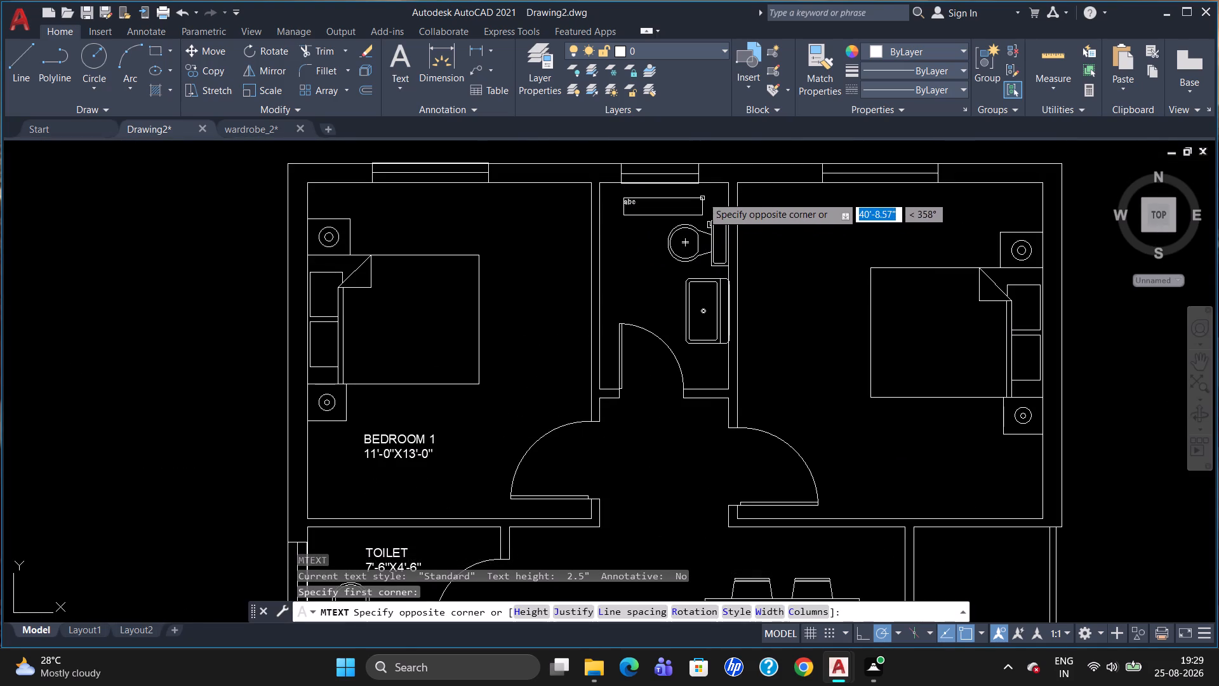
click(703, 194)
click(200, 69)
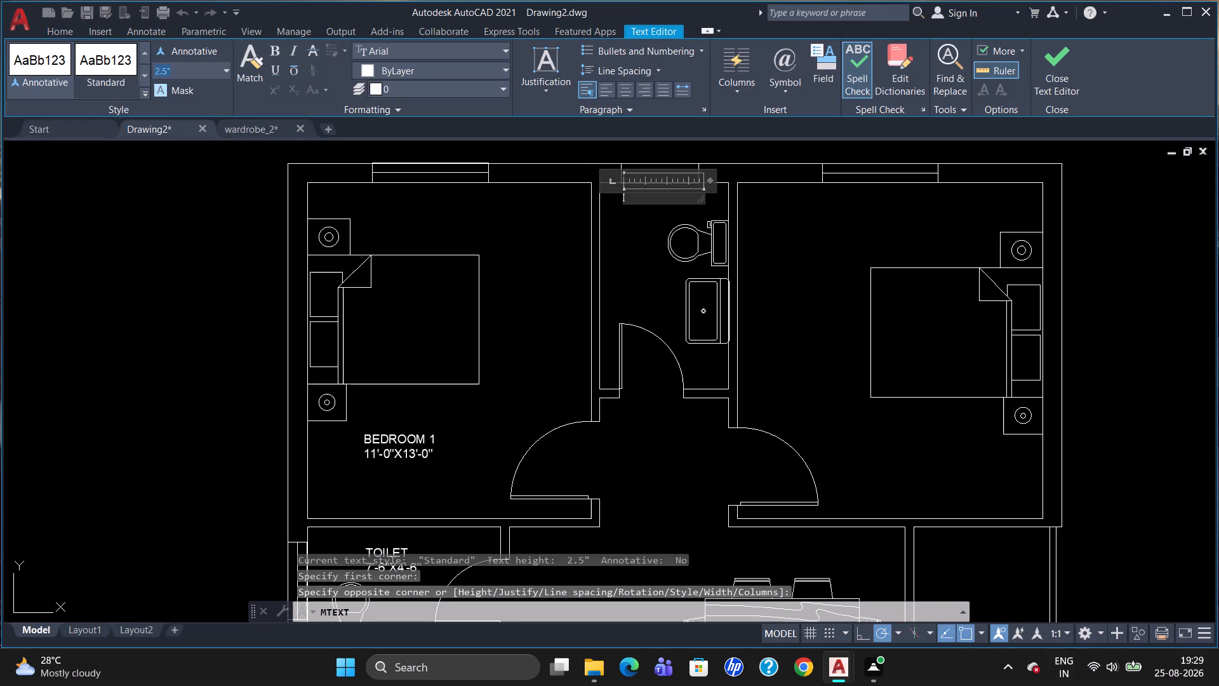
key(BackSpace)
key(4)
key(Return)
text(TOILET)
key(Return)
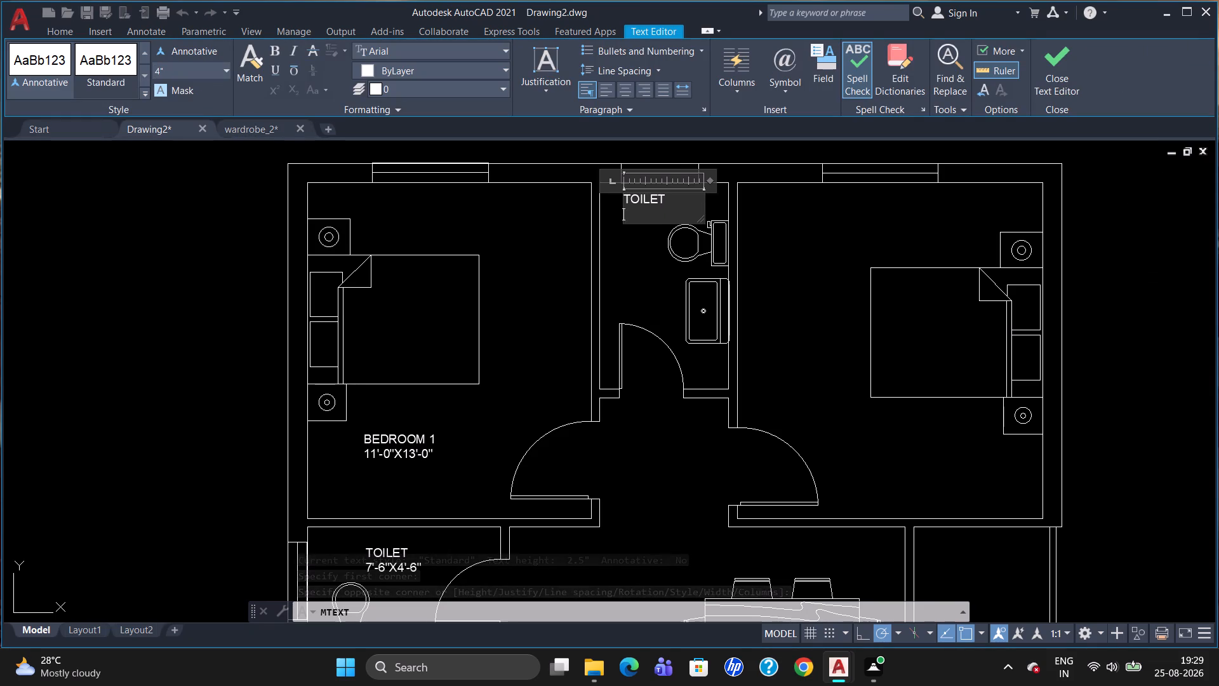
key(5)
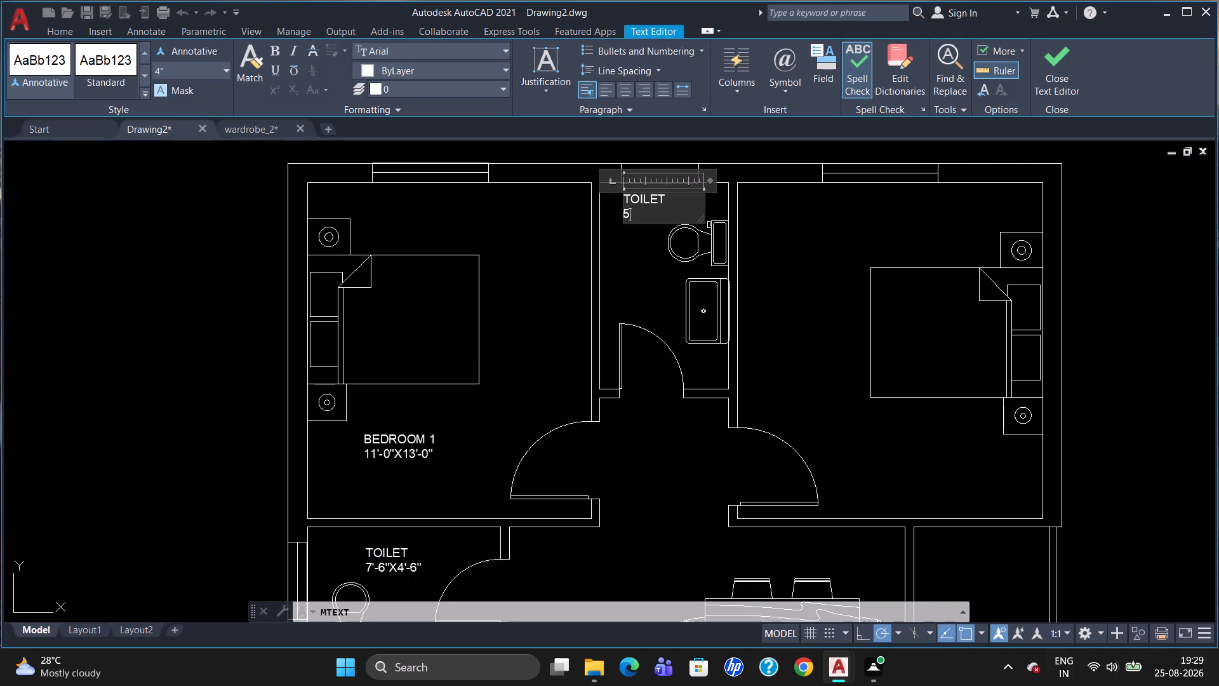
text('-0"X)
text(8'-0")
click(768, 392)
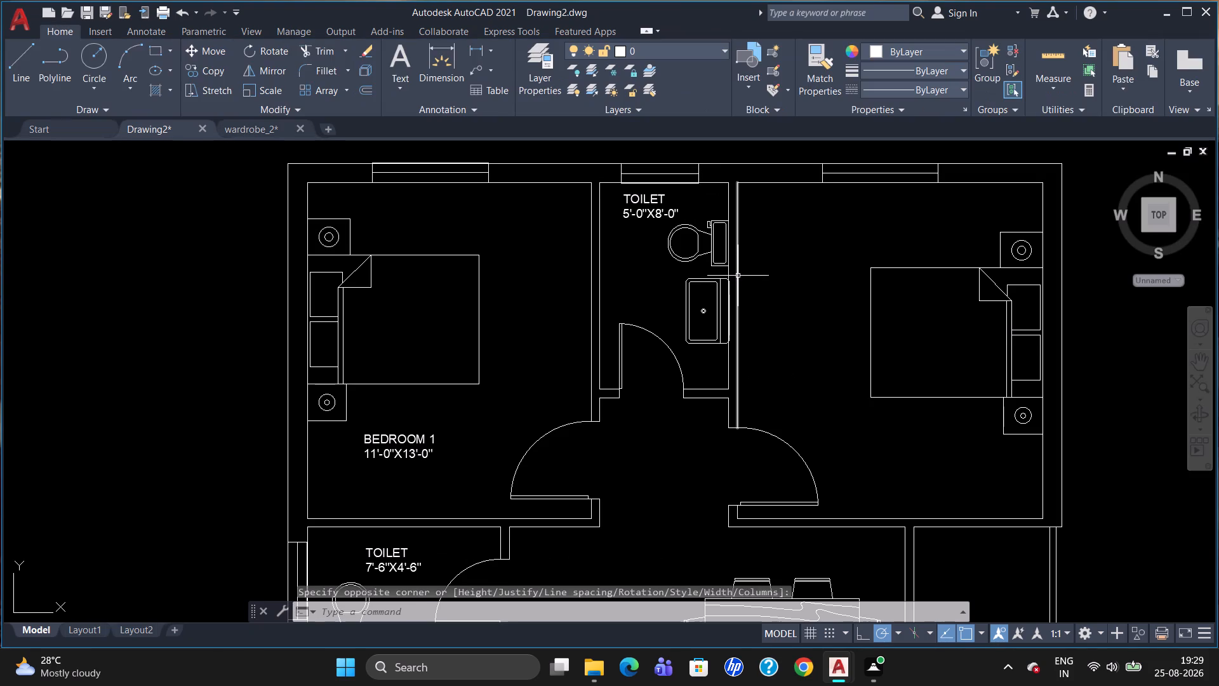
Add a multiline text label below the bed in the room beside the balcony, 4" high, reading BEDROOM 2 with 12'-0"X11'-0" on the second line.
scroll(802, 293, down, 1)
scroll(921, 383, up, 3)
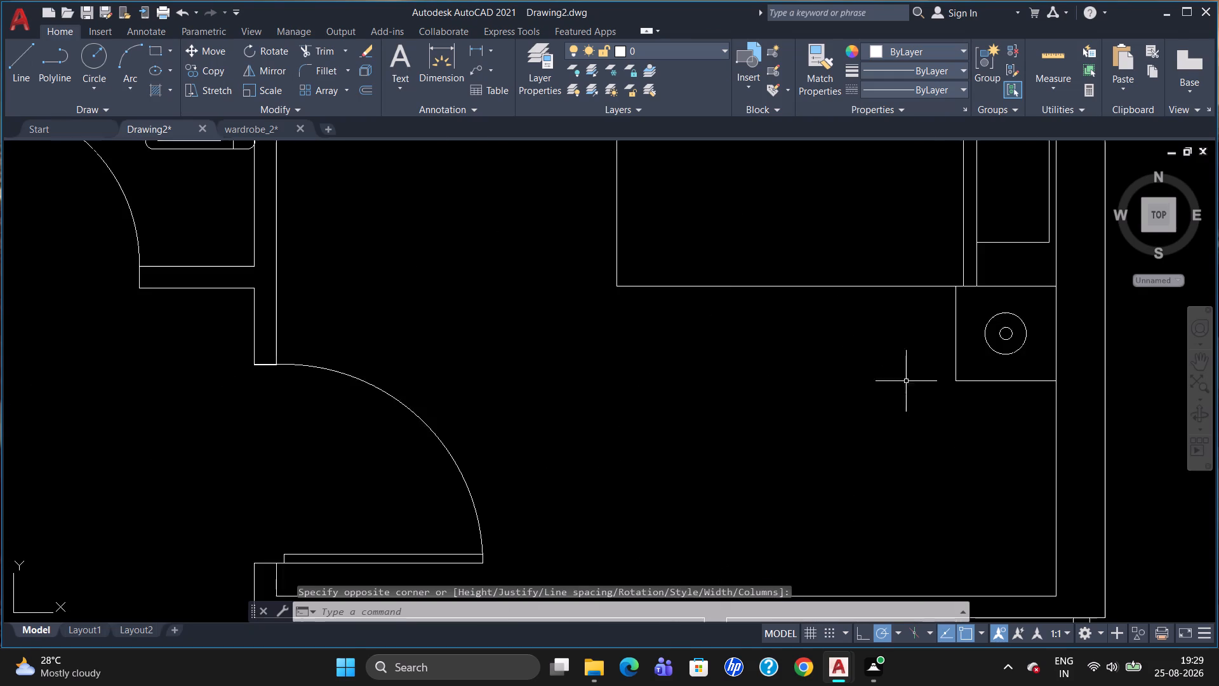
scroll(763, 342, down, 4)
scroll(783, 383, up, 2)
key(t)
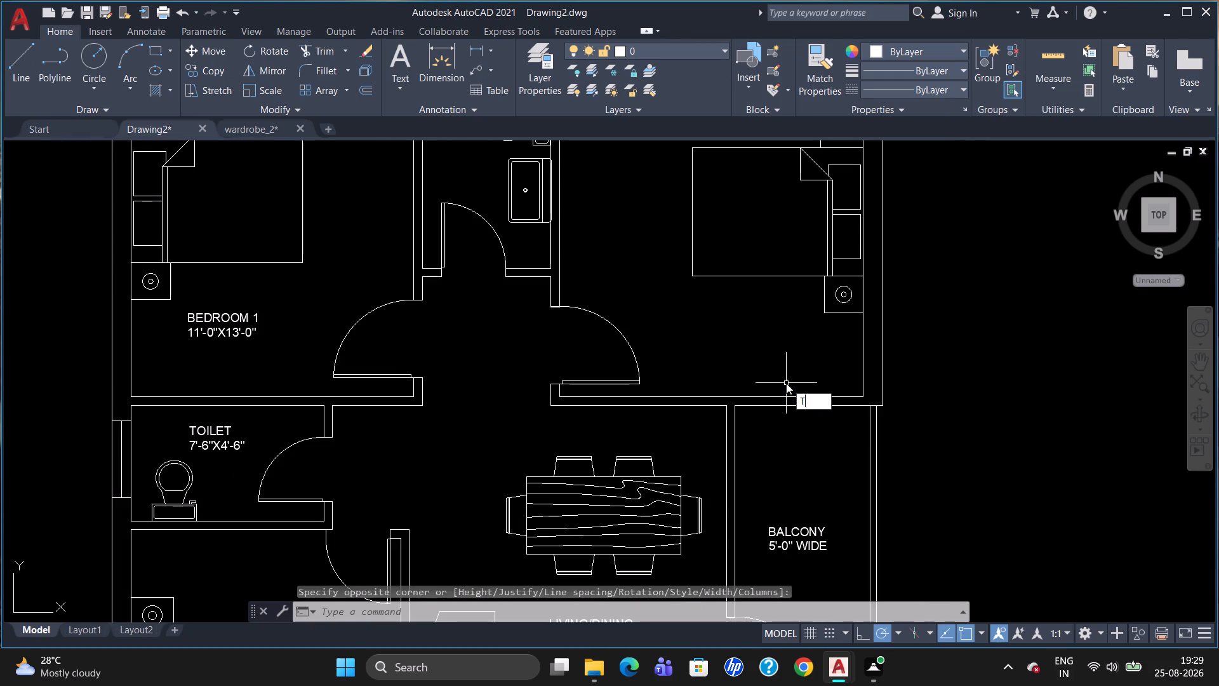
key(Return)
click(693, 325)
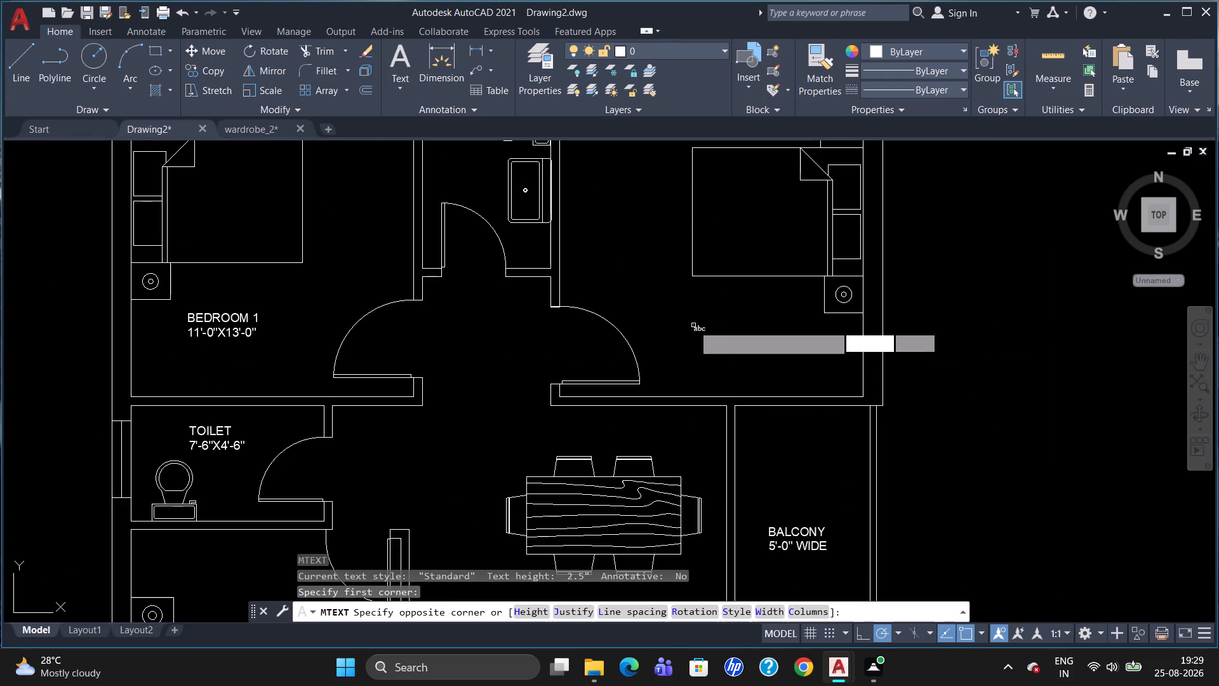
click(818, 361)
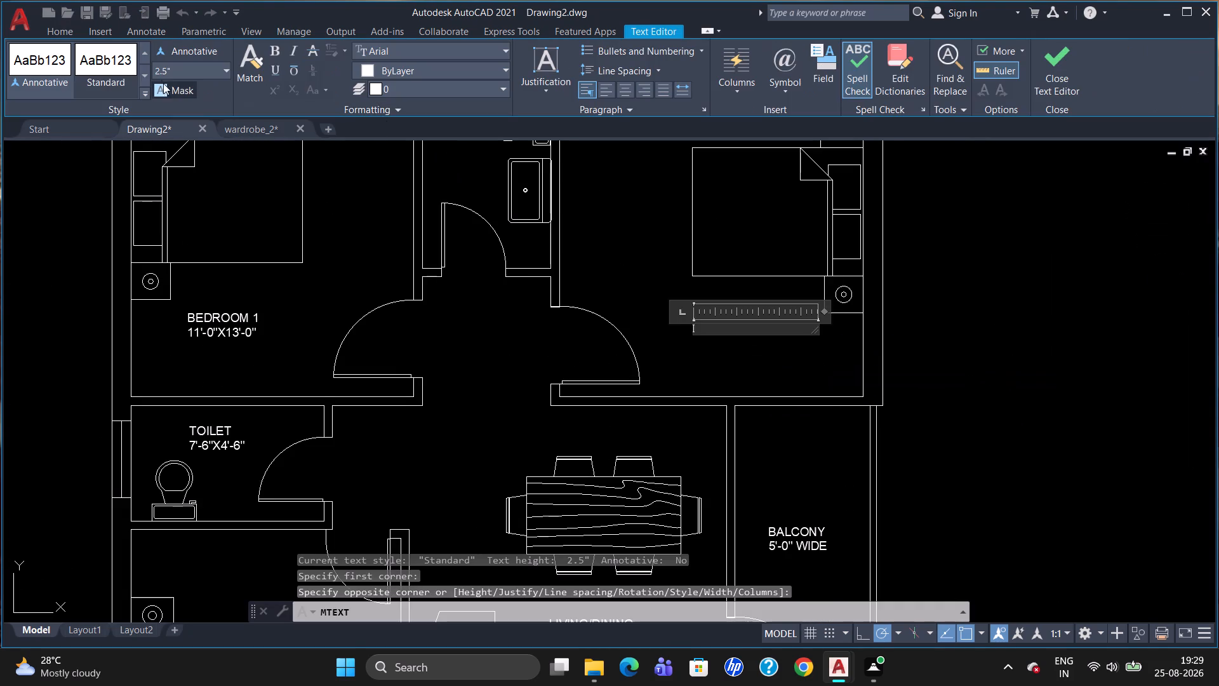
click(180, 74)
key(BackSpace)
key(4)
key(Return)
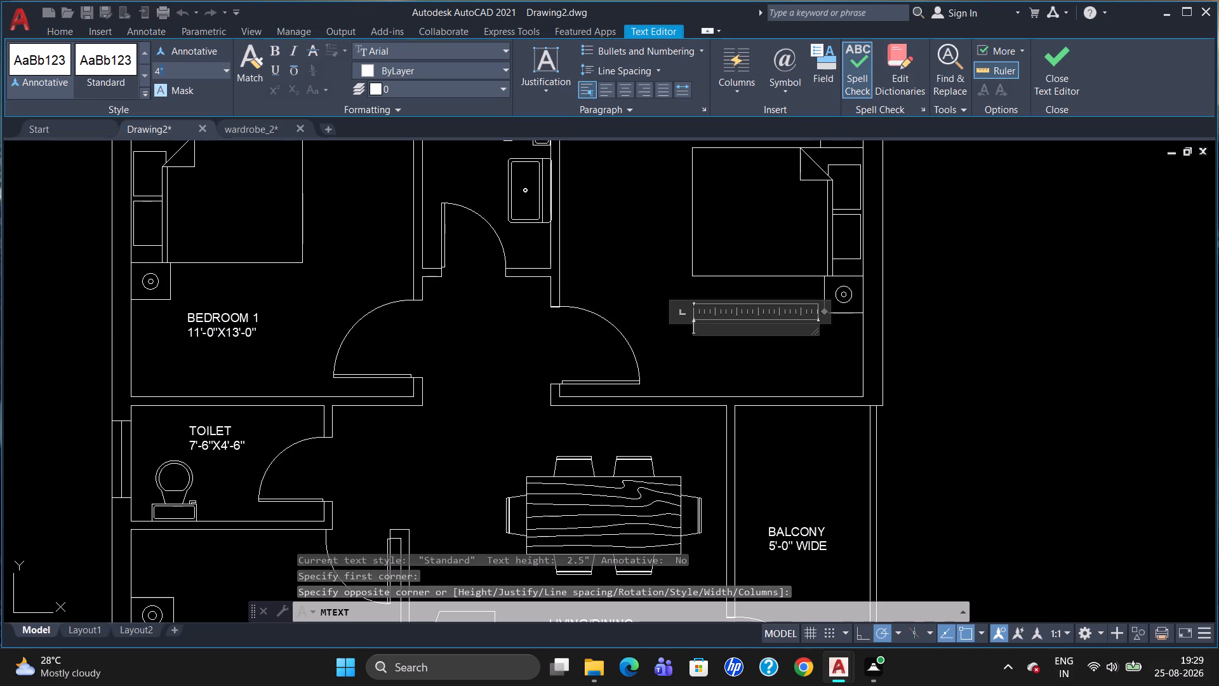
text(BEDROOM 2)
key(Return)
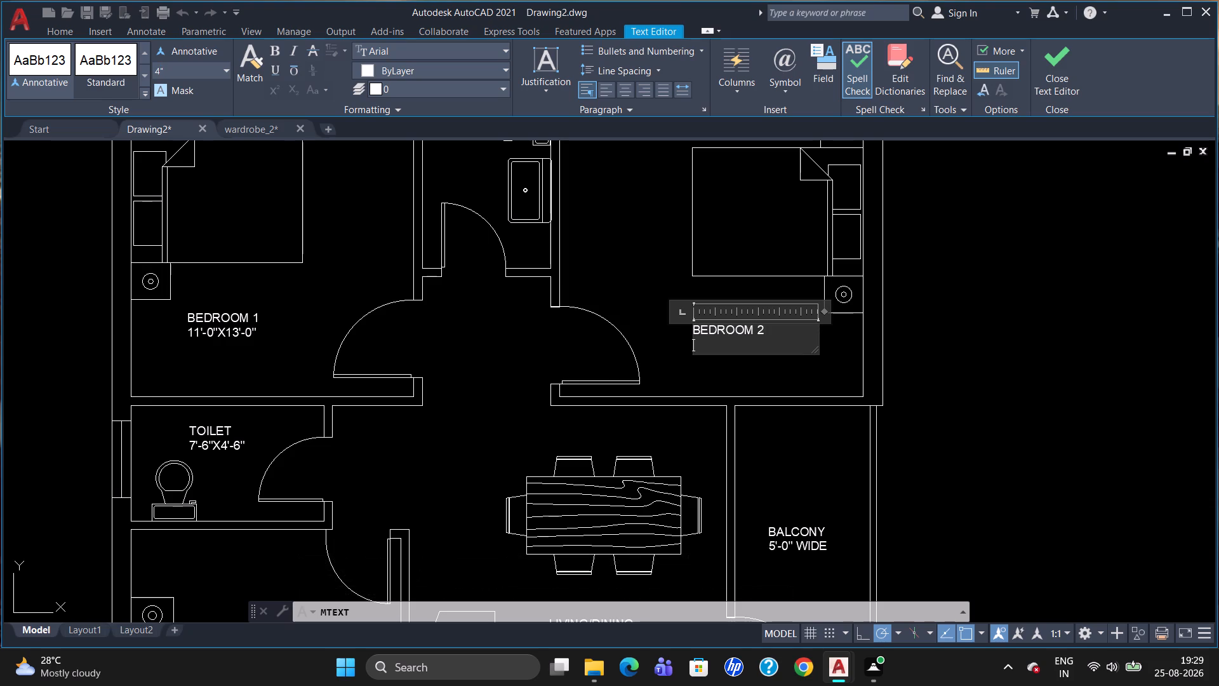
text(12'-0"X)
text(11'-0")
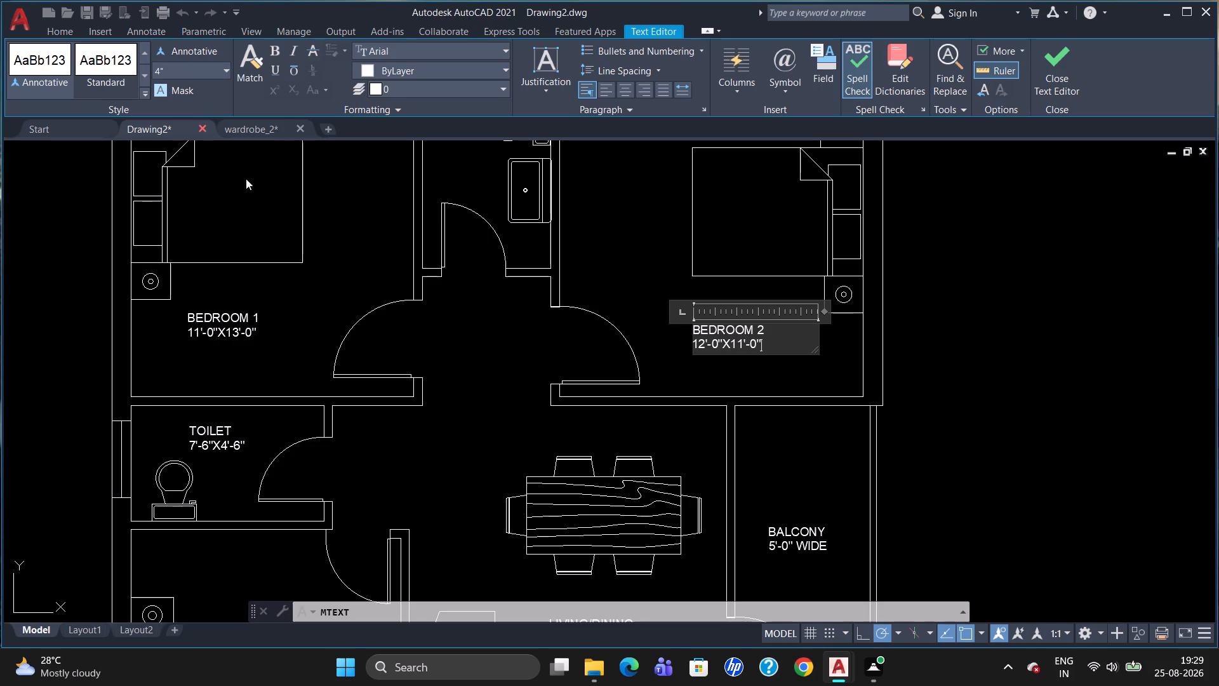
click(847, 431)
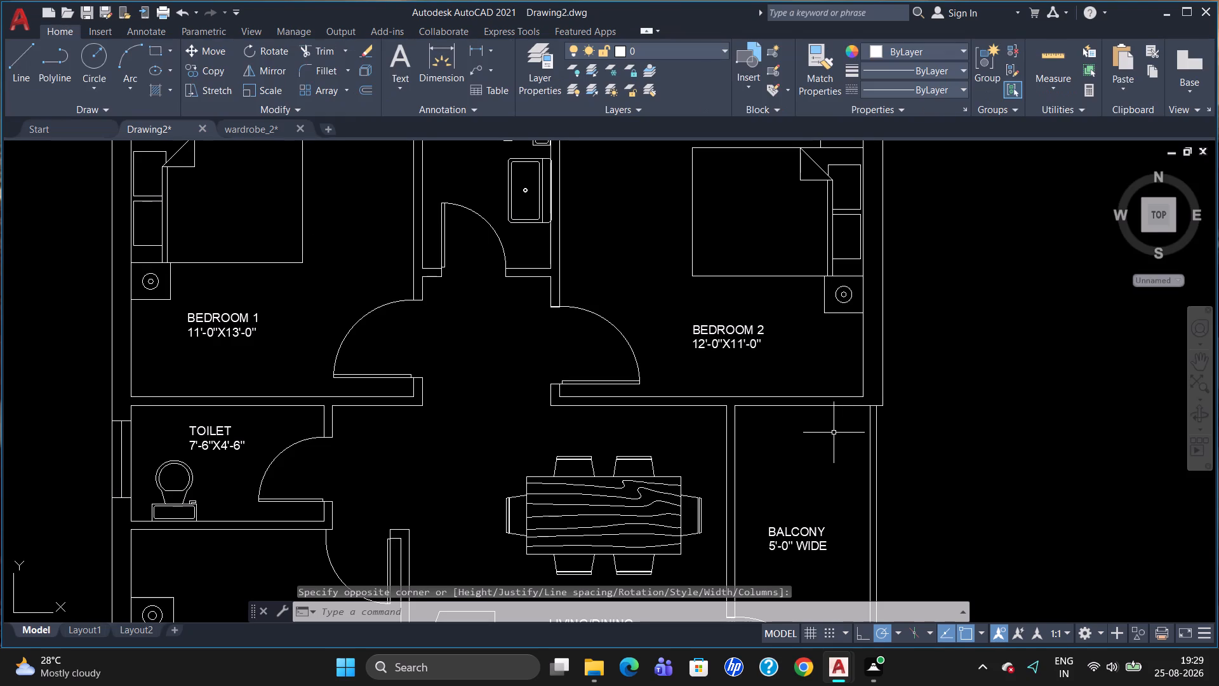
Draw two short lines about 4'-9" apart across the wall between the dining area and the balcony, above the balcony door.
scroll(830, 422, down, 2)
scroll(801, 481, up, 4)
scroll(805, 374, down, 3)
scroll(807, 434, up, 1)
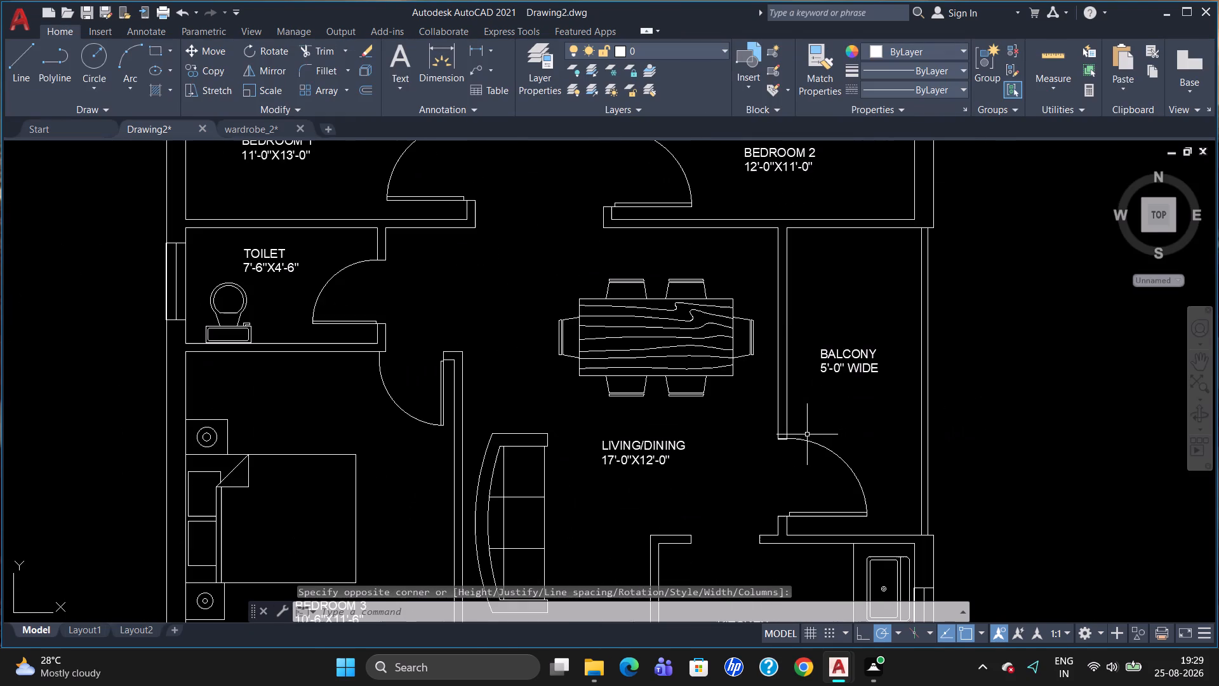
scroll(843, 283, up, 1)
key(l)
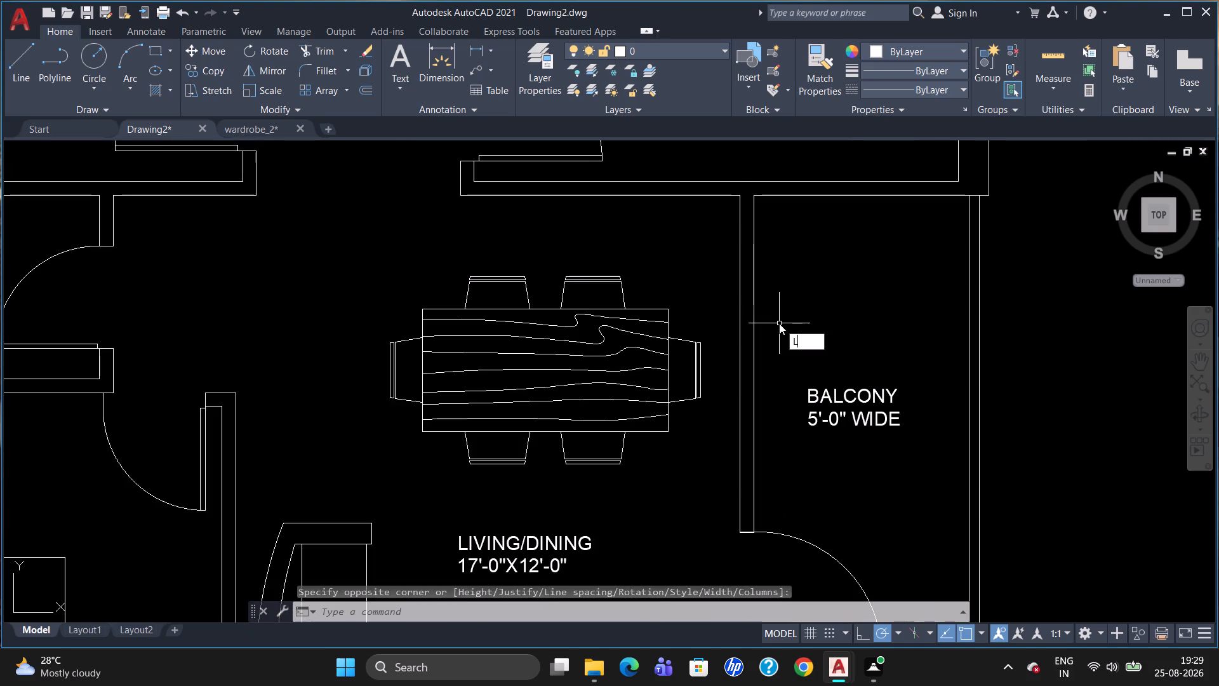
key(Return)
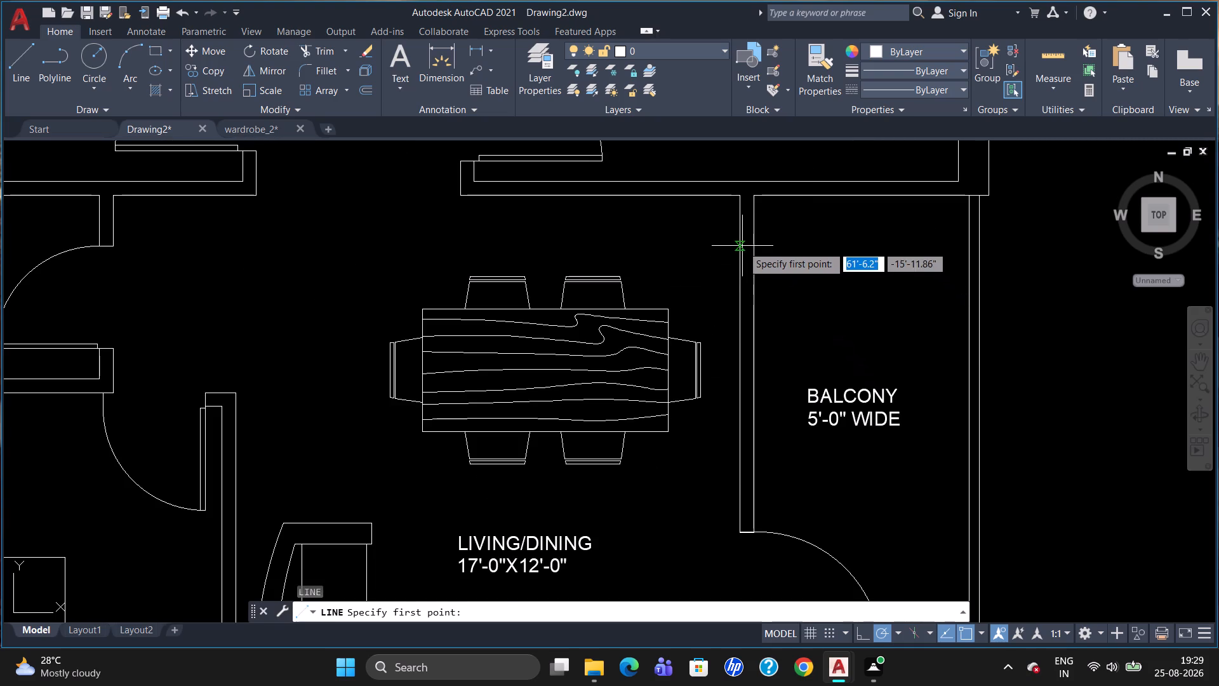
click(742, 246)
click(757, 246)
key(Escape)
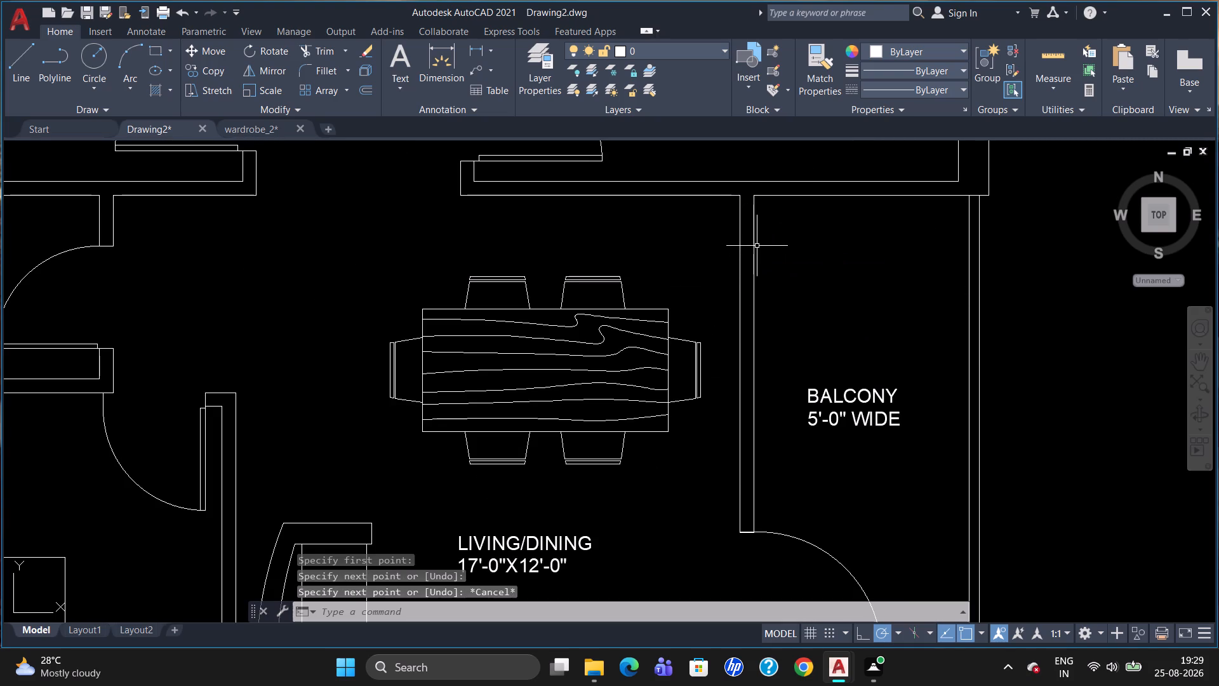
key(l)
key(Return)
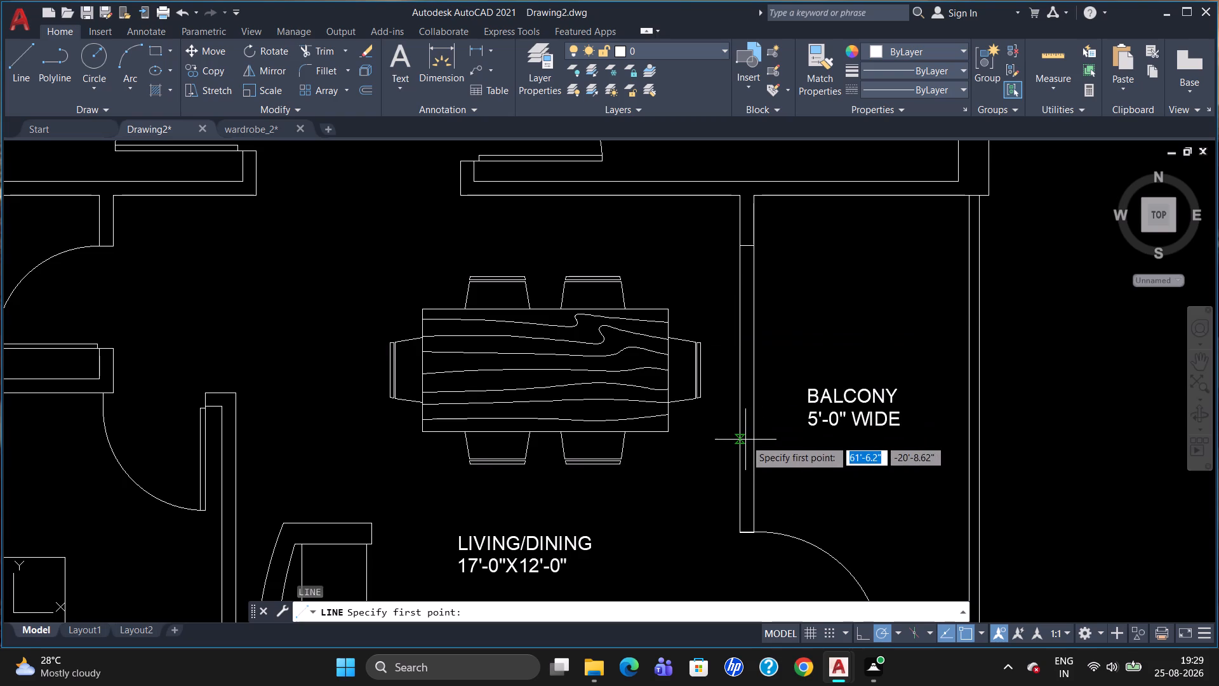
click(742, 441)
click(759, 438)
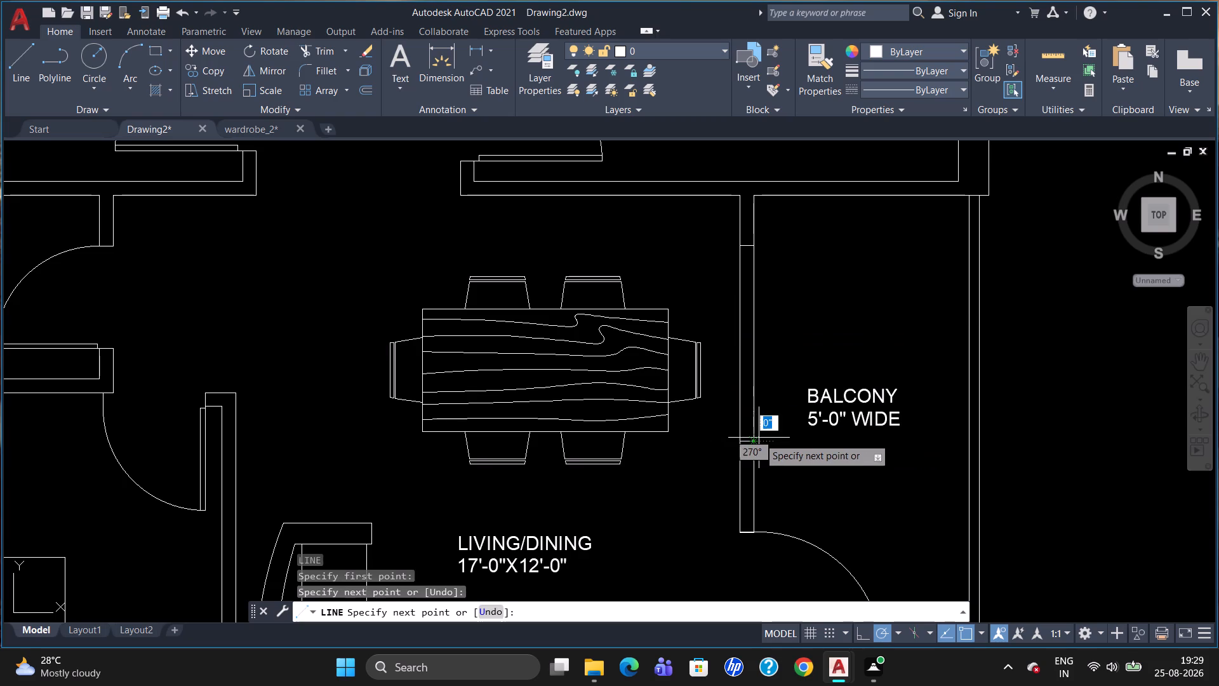
key(Escape)
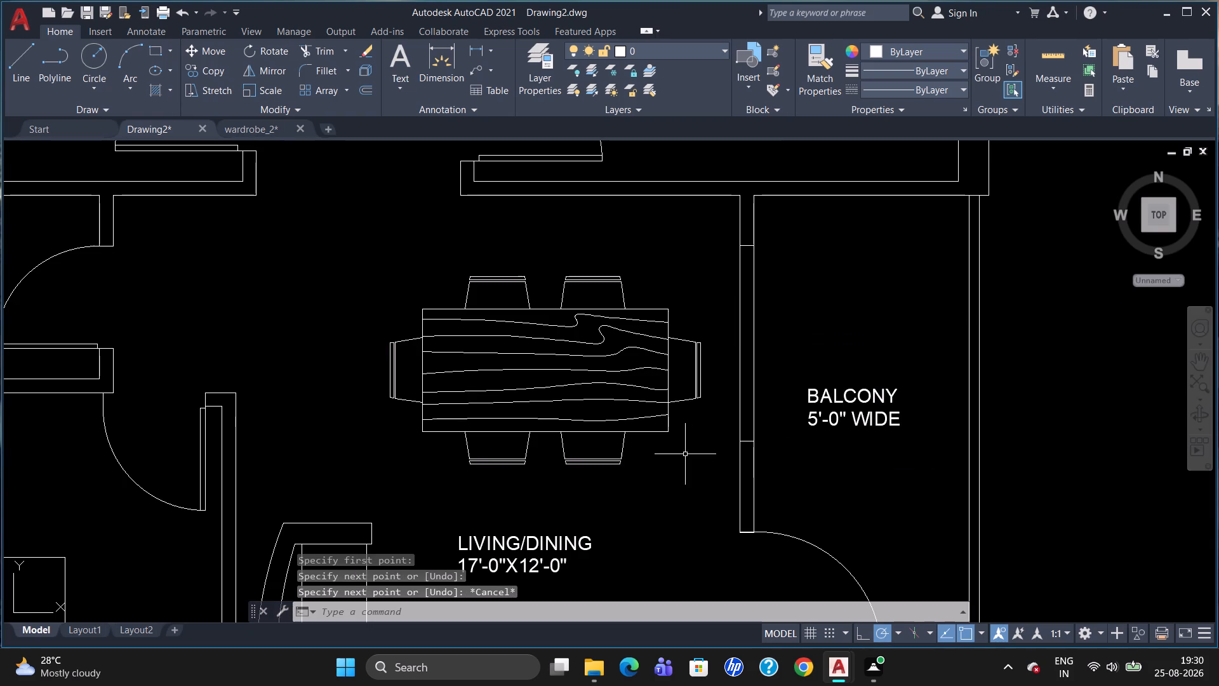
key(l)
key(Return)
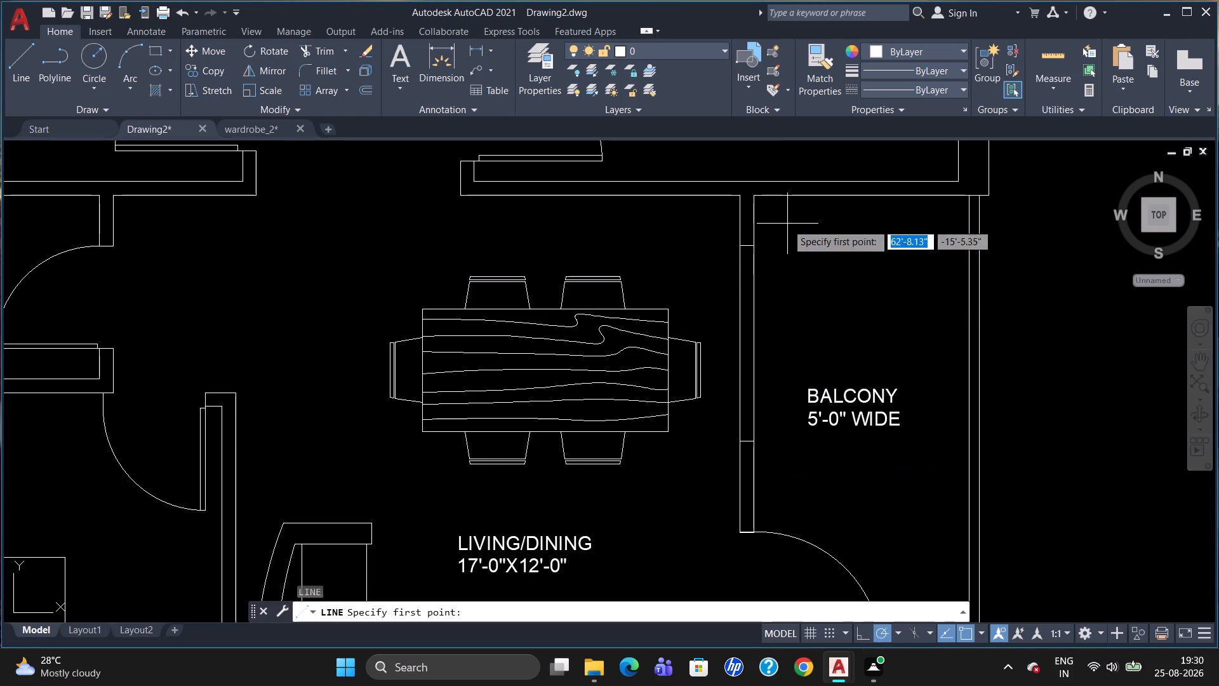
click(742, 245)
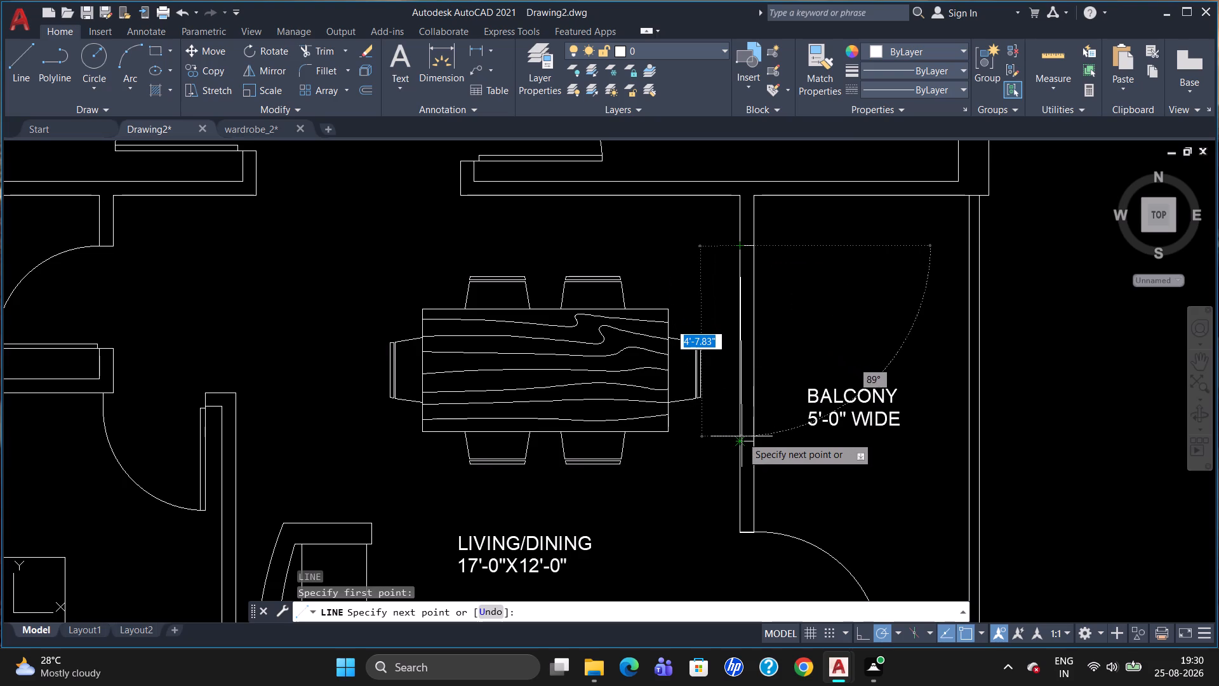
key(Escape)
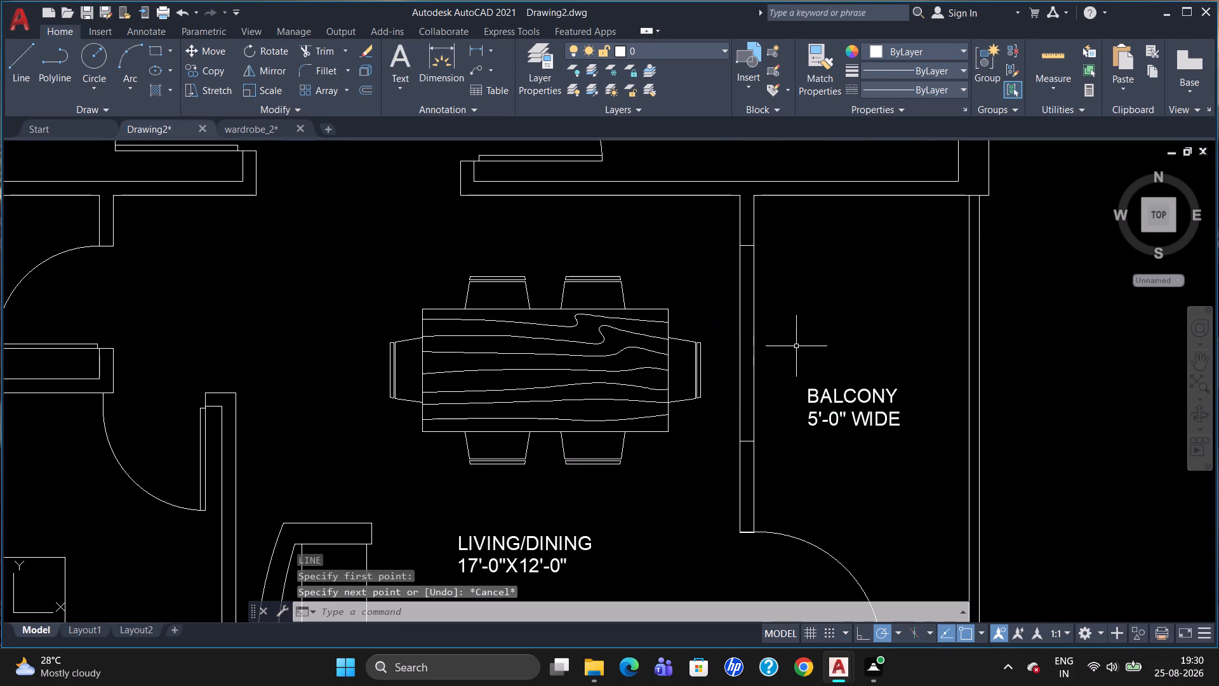
Draw the window's centre line along the balcony wall, joining the midpoints of the two short cross lines.
scroll(795, 320, up, 2)
key(l)
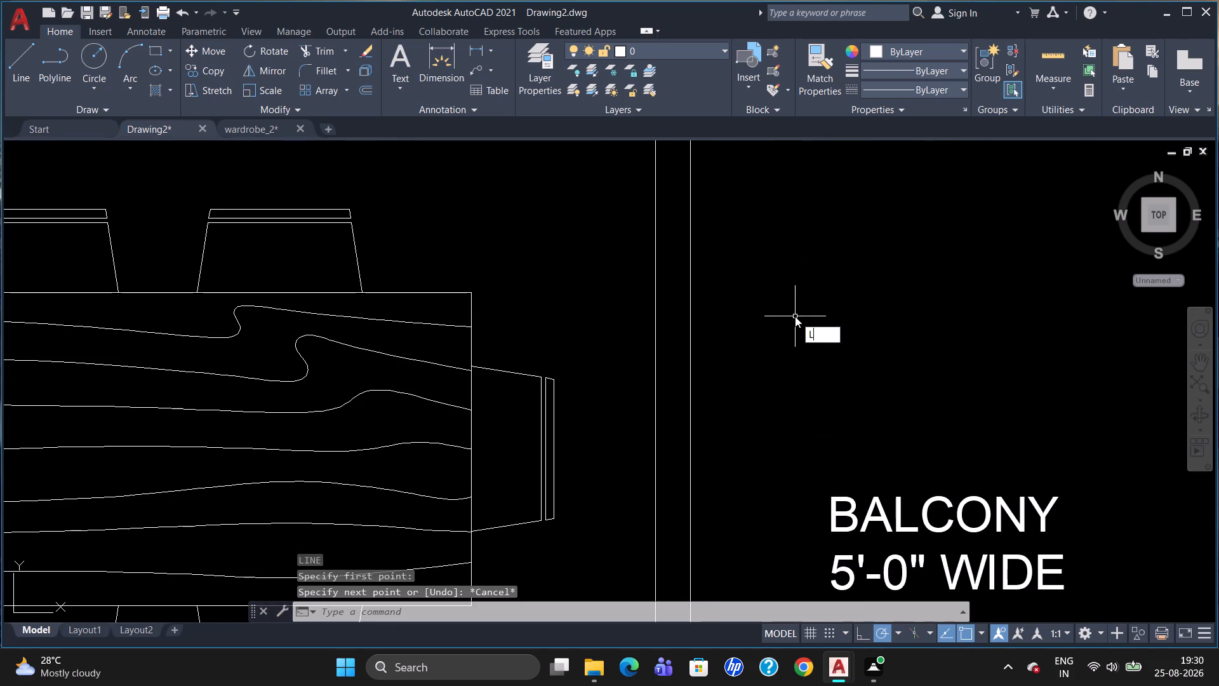
key(Return)
scroll(795, 314, down, 2)
scroll(765, 227, up, 2)
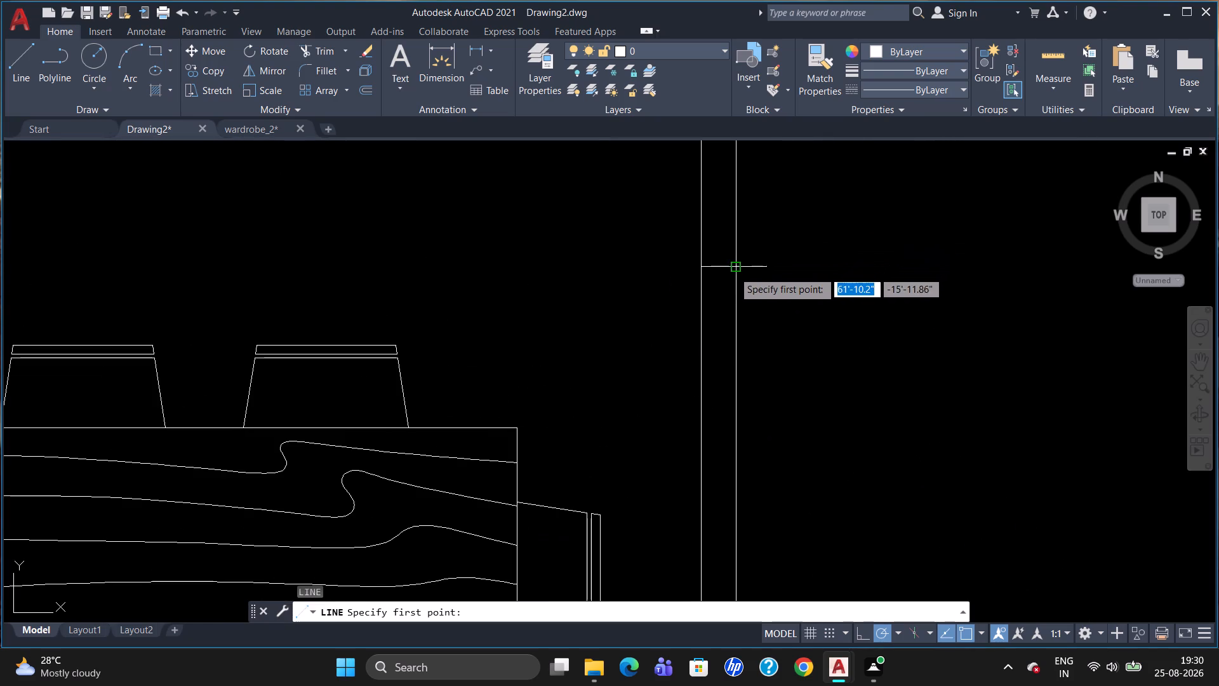
click(721, 269)
scroll(718, 416, down, 2)
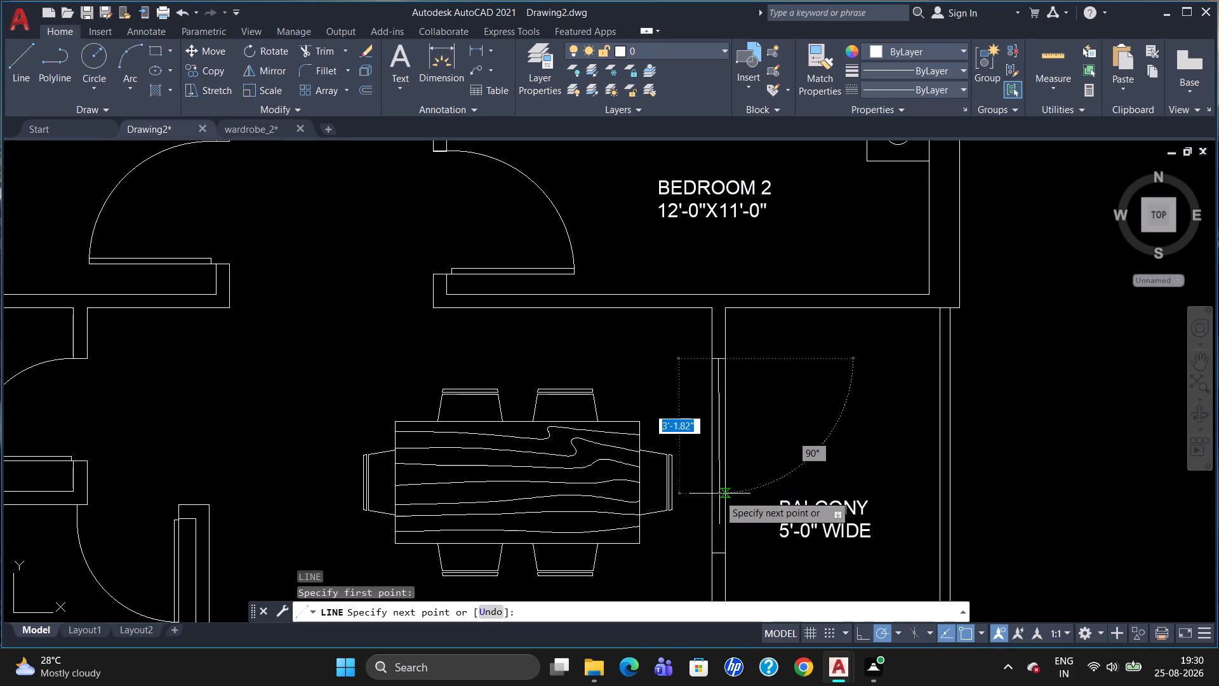
click(718, 553)
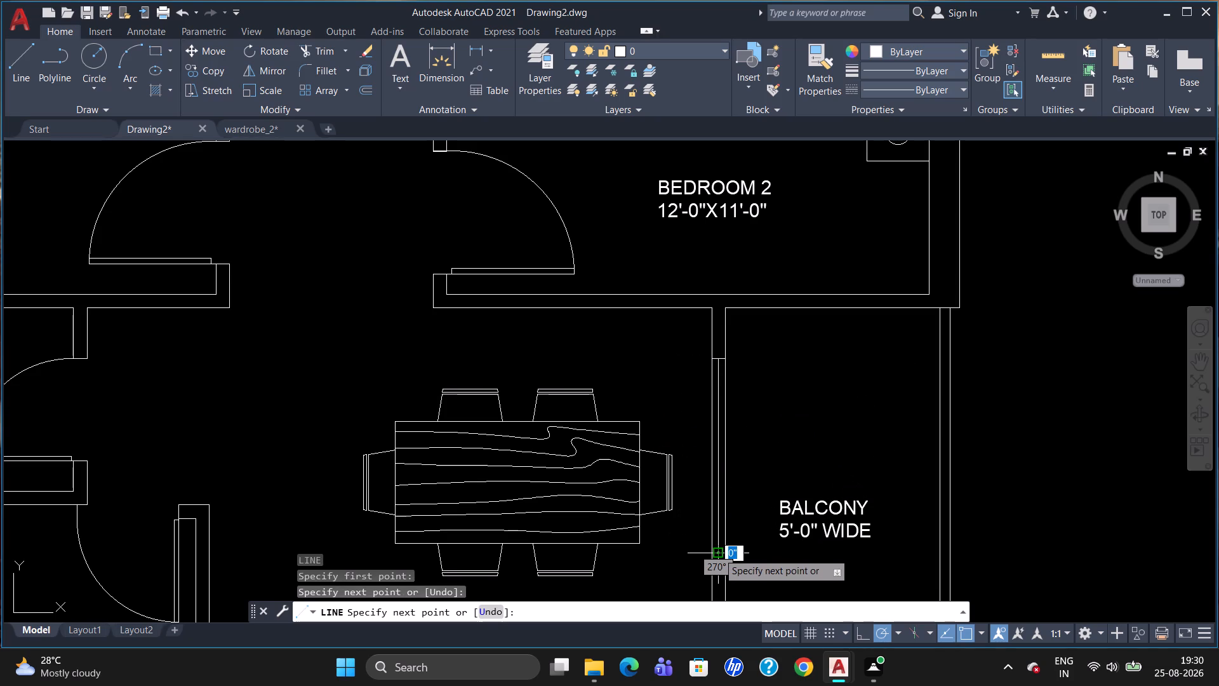
key(Escape)
Draw an upward-pointing triangular entrance marker with 1' sides as a polyline just outside the foyer's entrance door.
scroll(797, 423, down, 2)
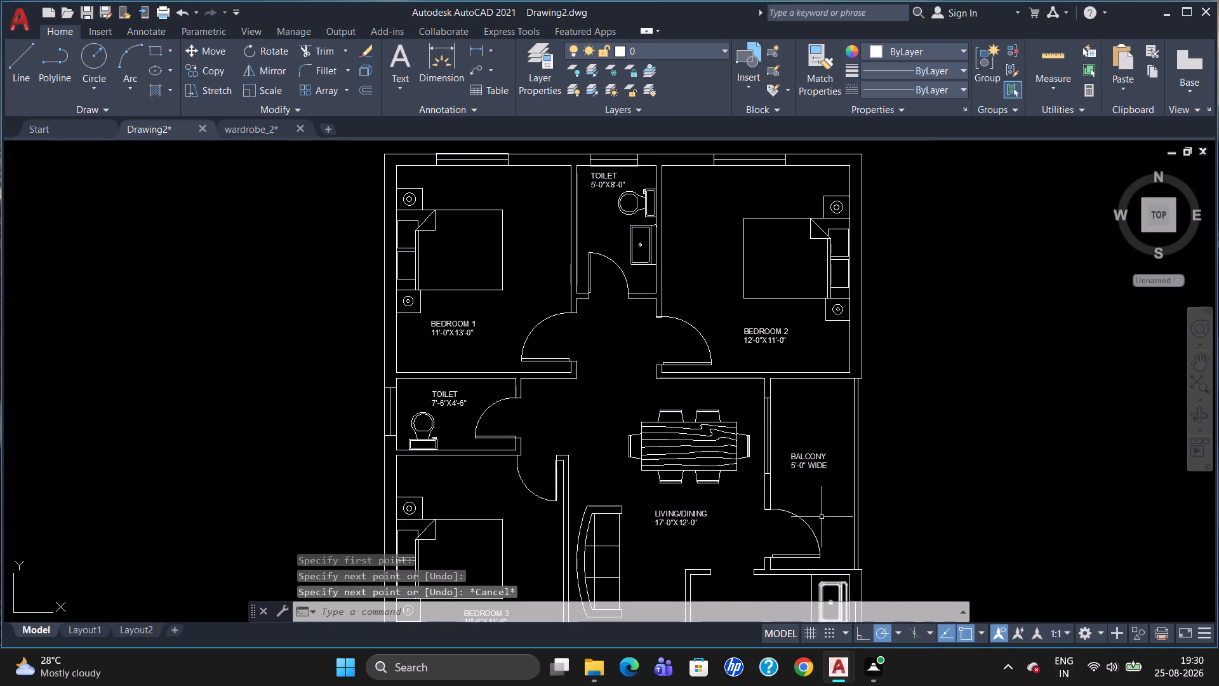
scroll(841, 412, down, 1)
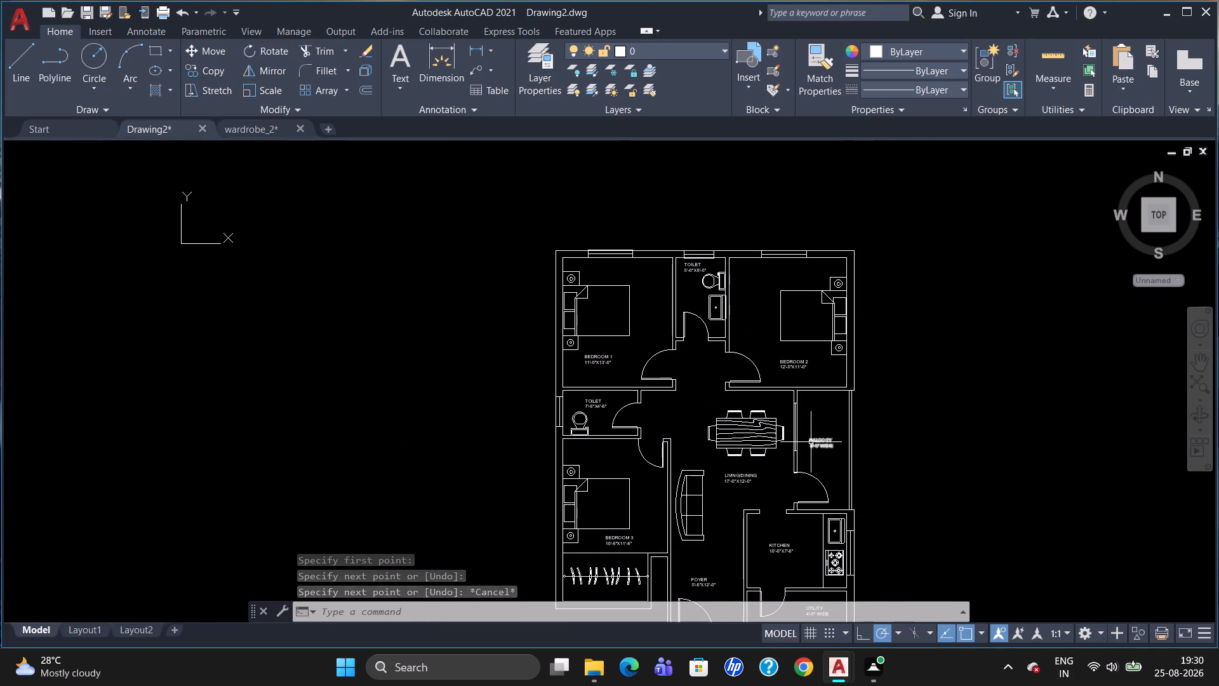
scroll(811, 439, down, 2)
scroll(818, 488, up, 3)
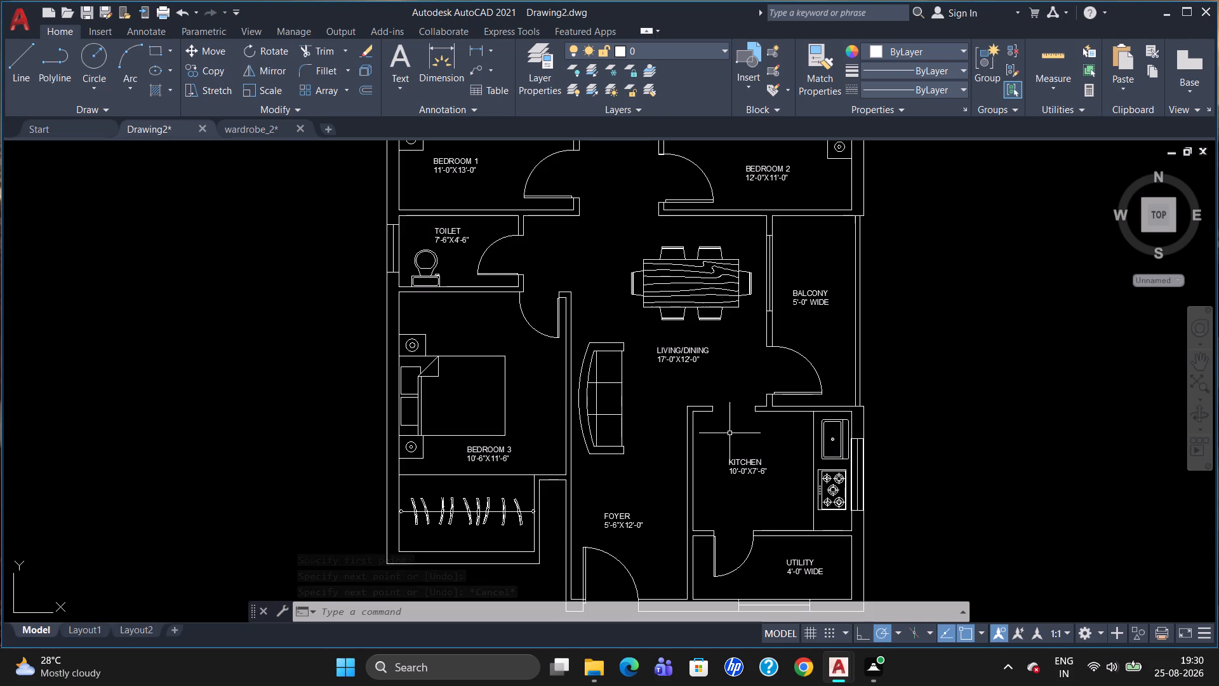
scroll(729, 431, down, 1)
scroll(703, 532, up, 2)
scroll(729, 464, down, 2)
scroll(707, 532, up, 2)
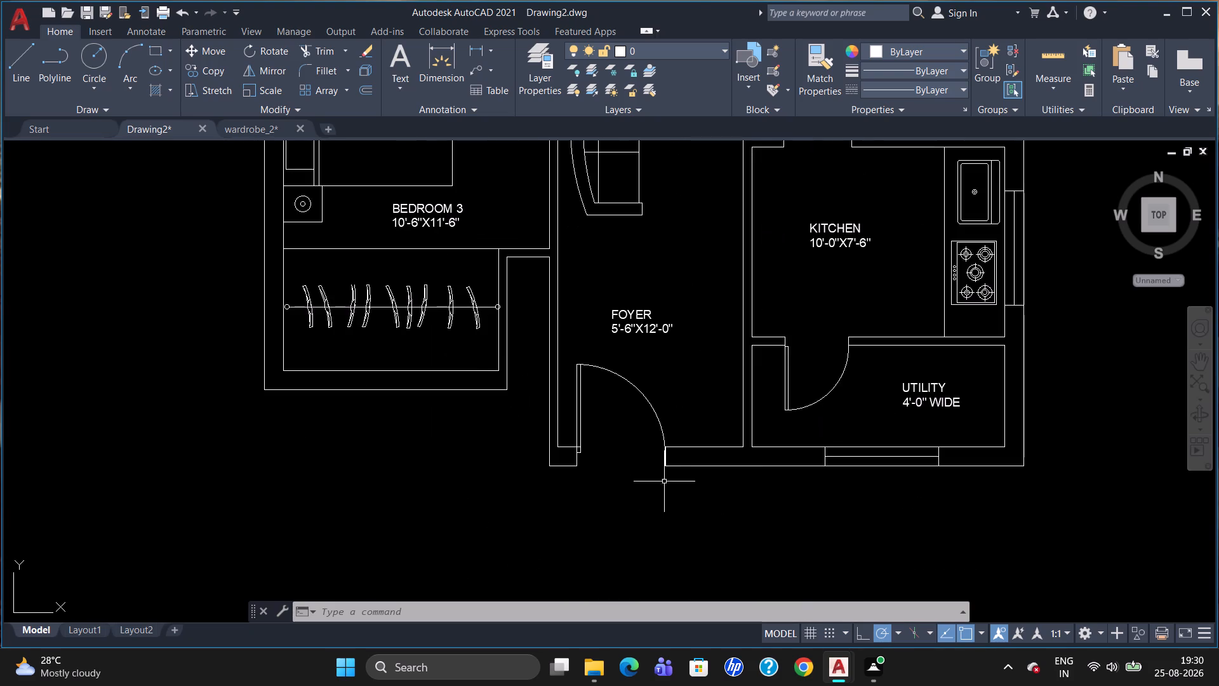
scroll(654, 465, down, 1)
scroll(666, 515, up, 1)
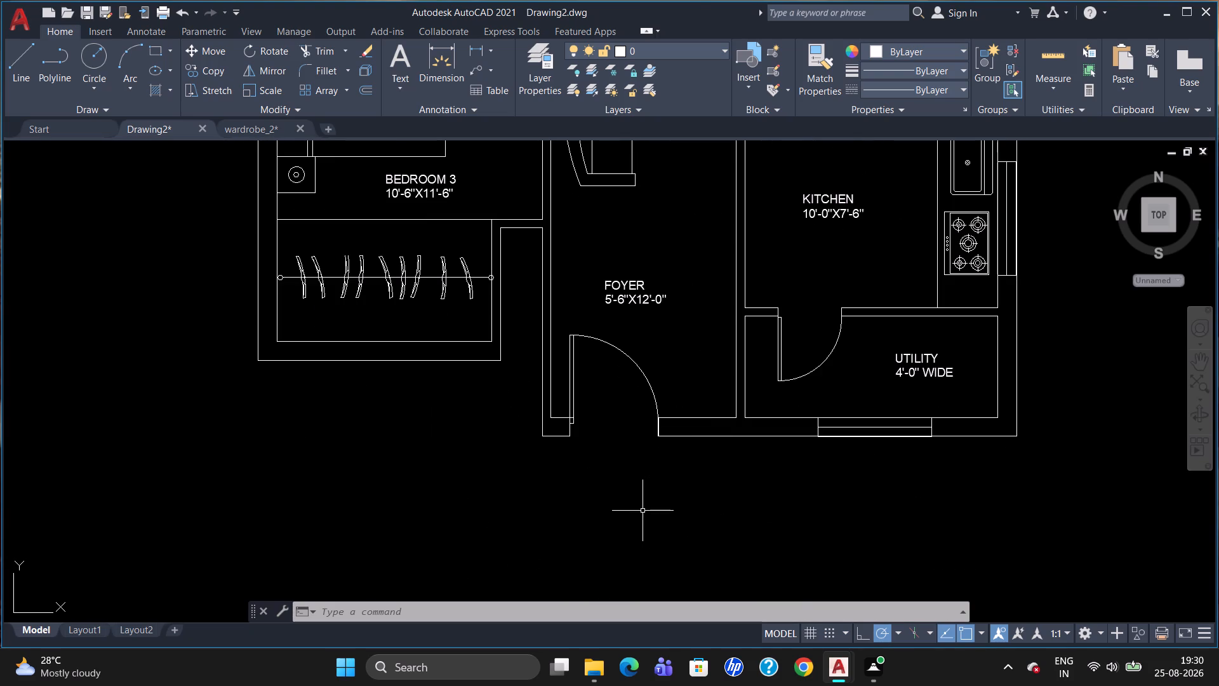
text(PL)
key(Return)
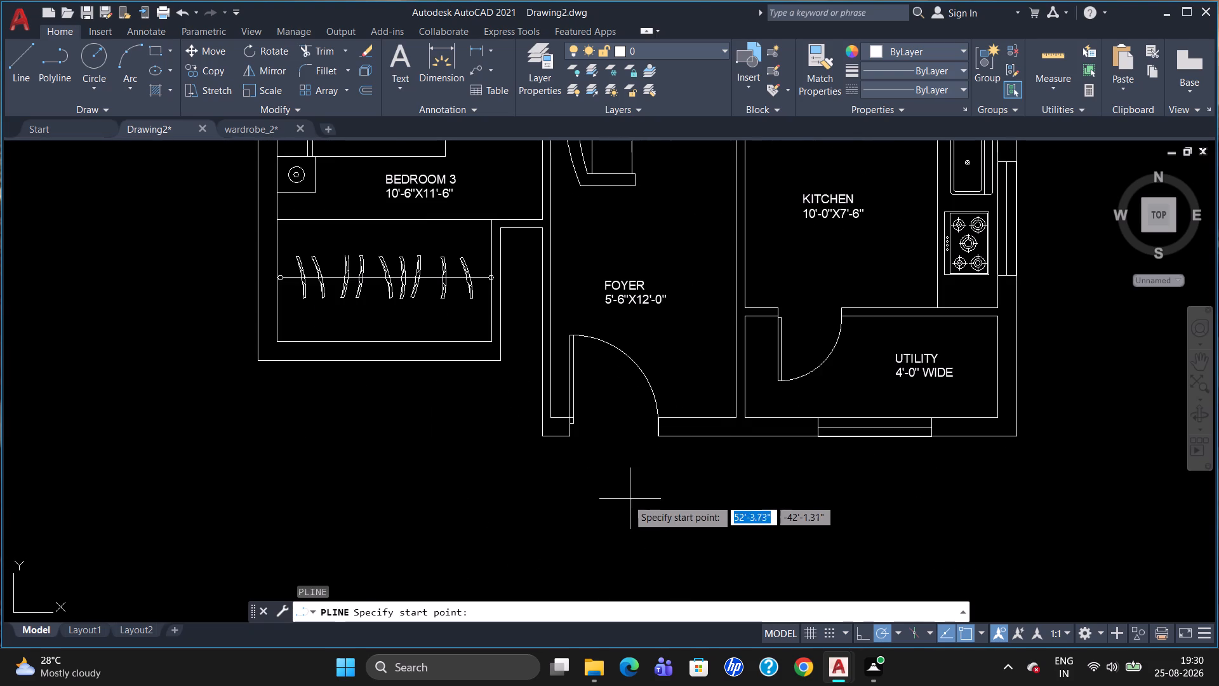
click(601, 468)
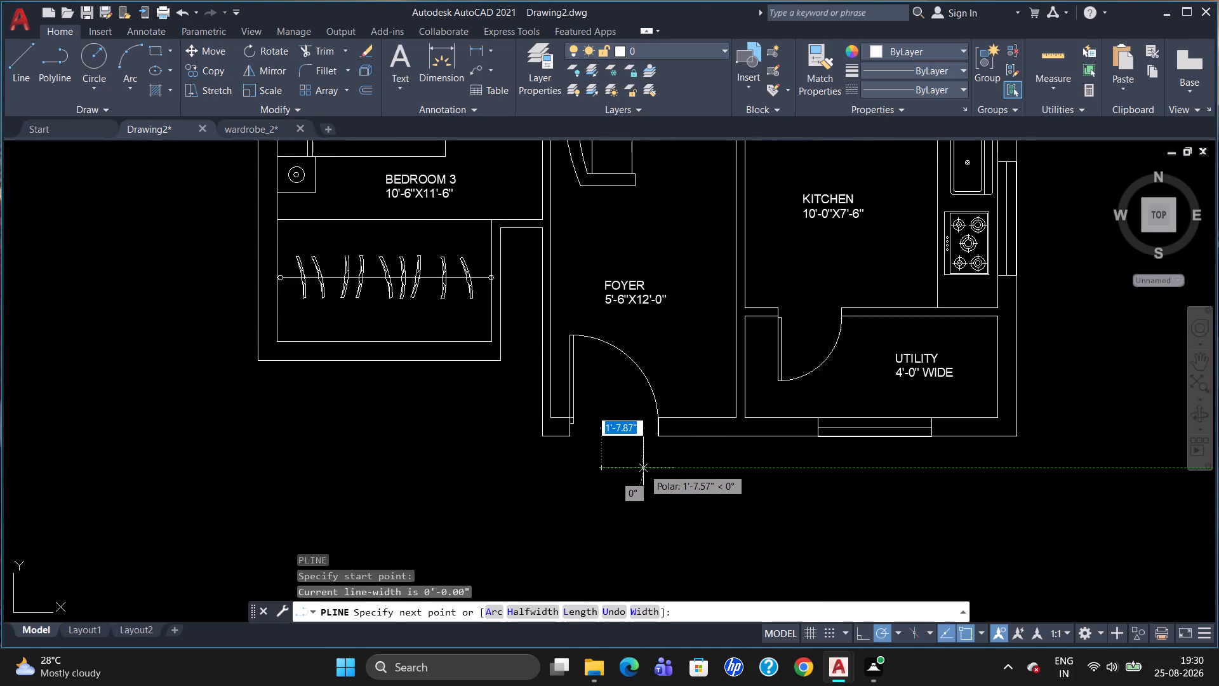
text(1')
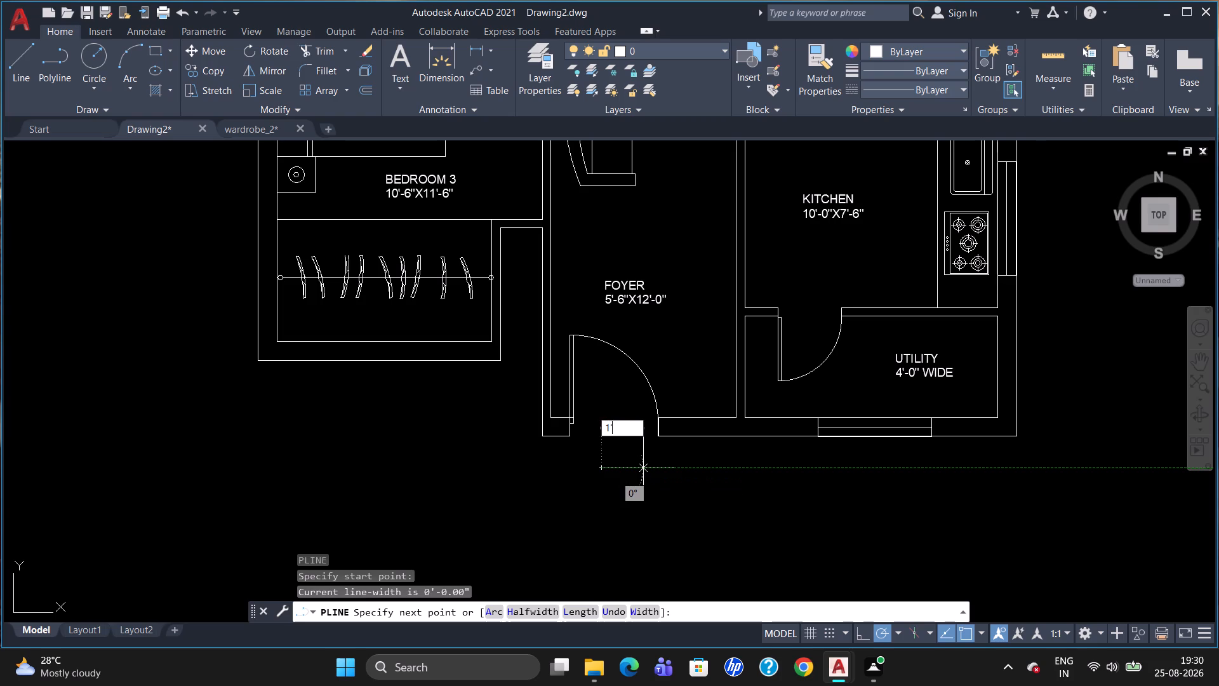
key(Return)
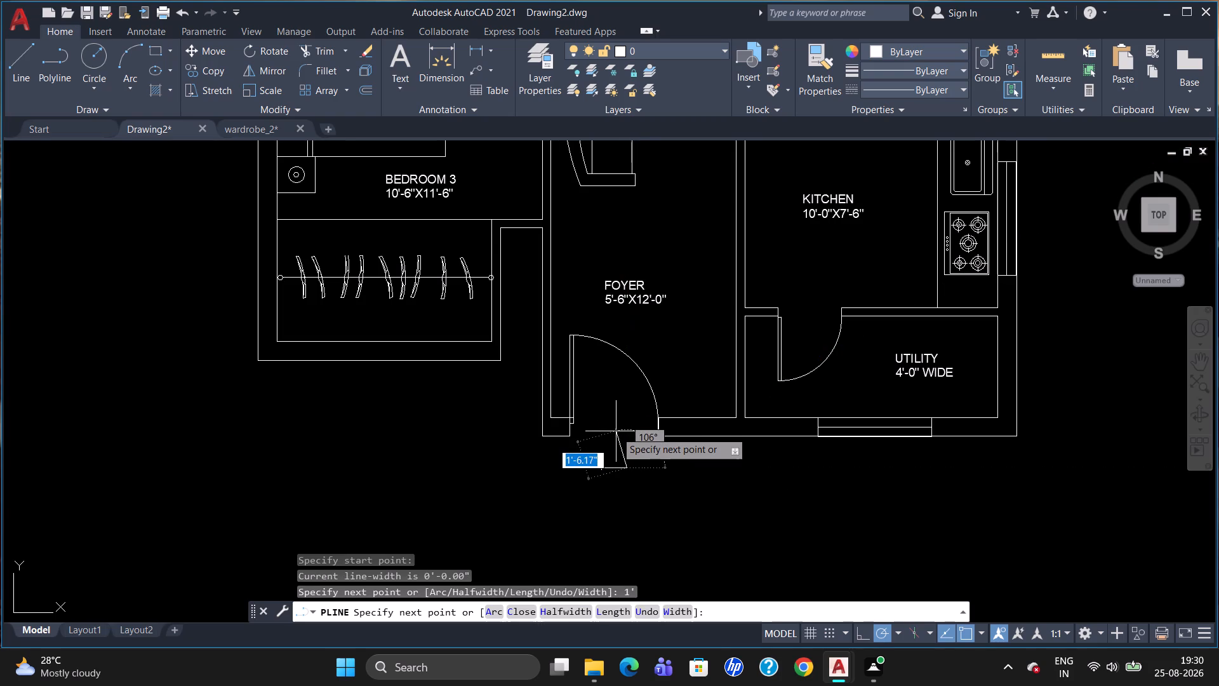
text(1')
key(Return)
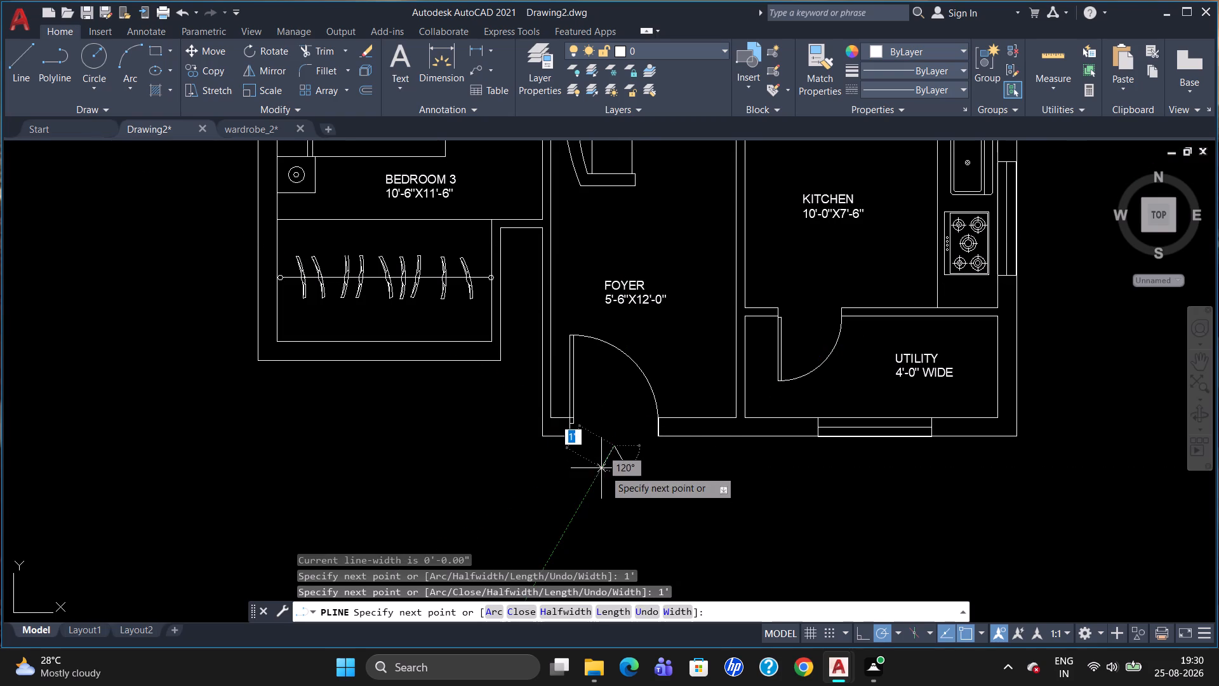
click(605, 469)
key(Escape)
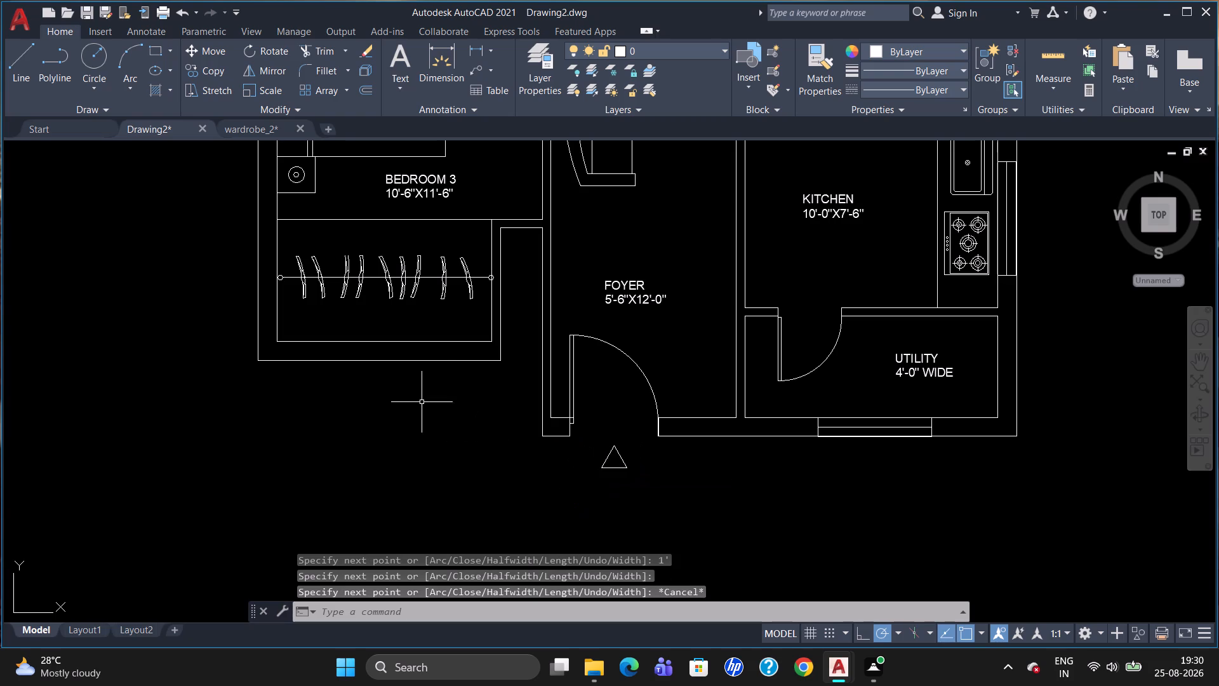
Fill the triangular entrance marker outside the foyer door with a solid hatch.
click(168, 94)
click(172, 119)
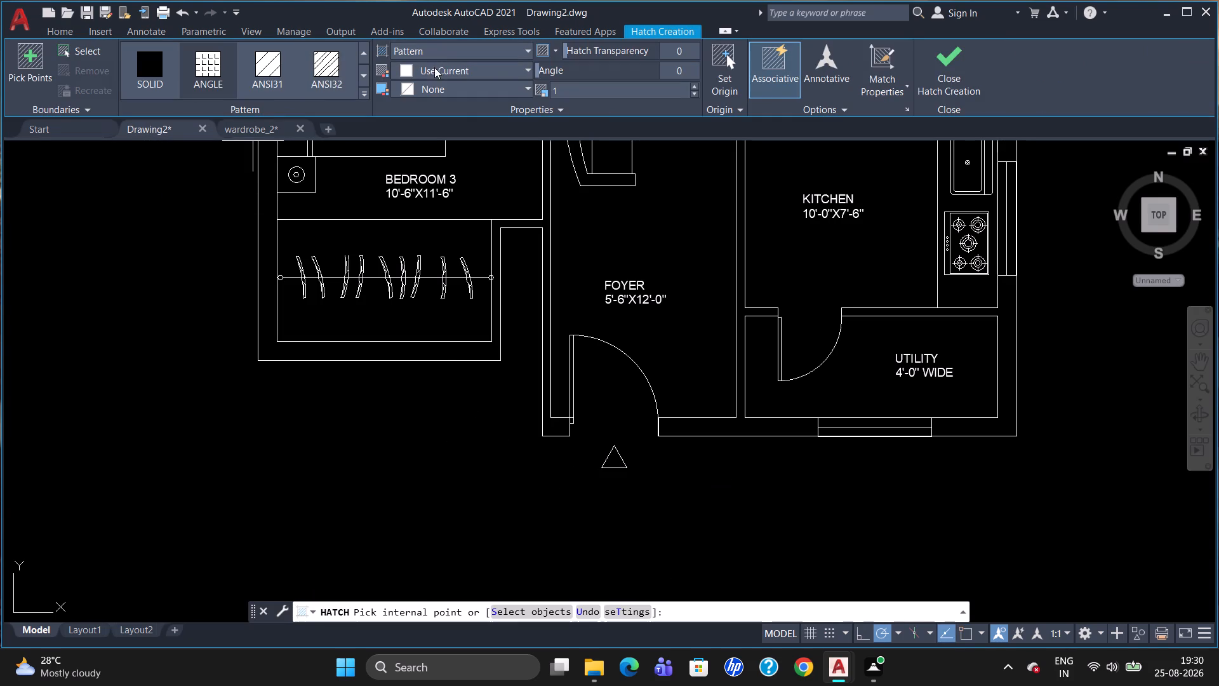
click(445, 51)
click(447, 61)
click(448, 68)
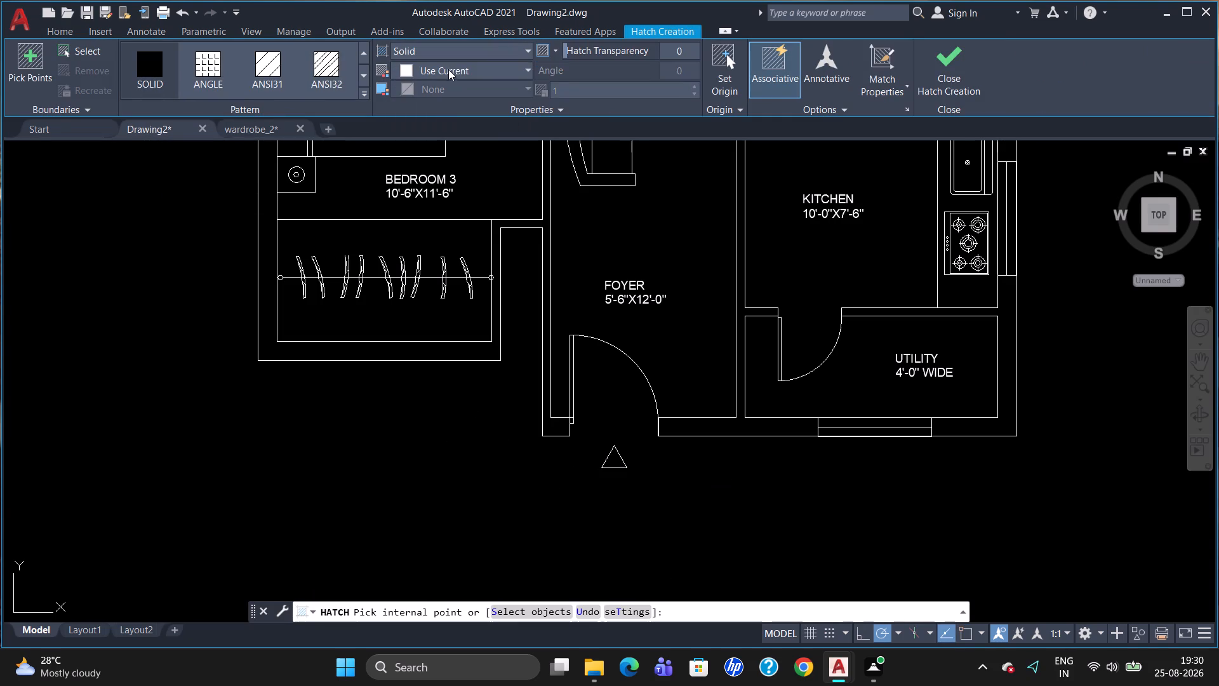
click(613, 467)
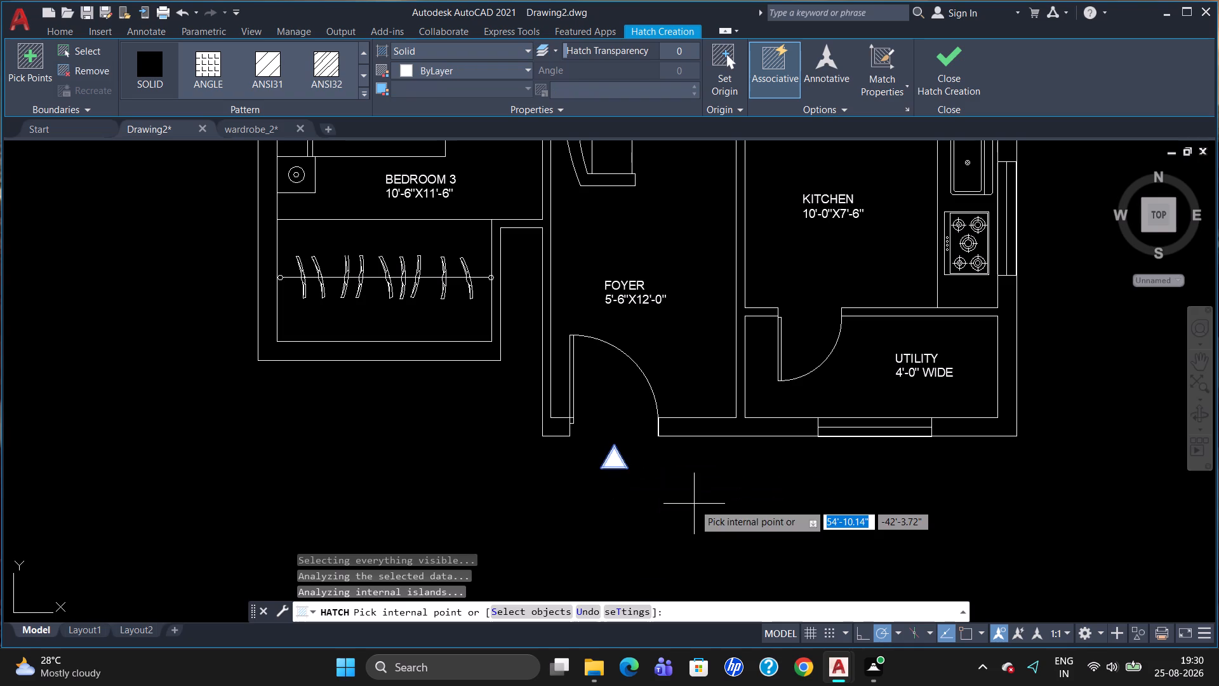
key(Escape)
Draw a circle about 5'-9" in diameter in the empty space below the plan, beyond the utility room's outer corner.
scroll(687, 481, down, 2)
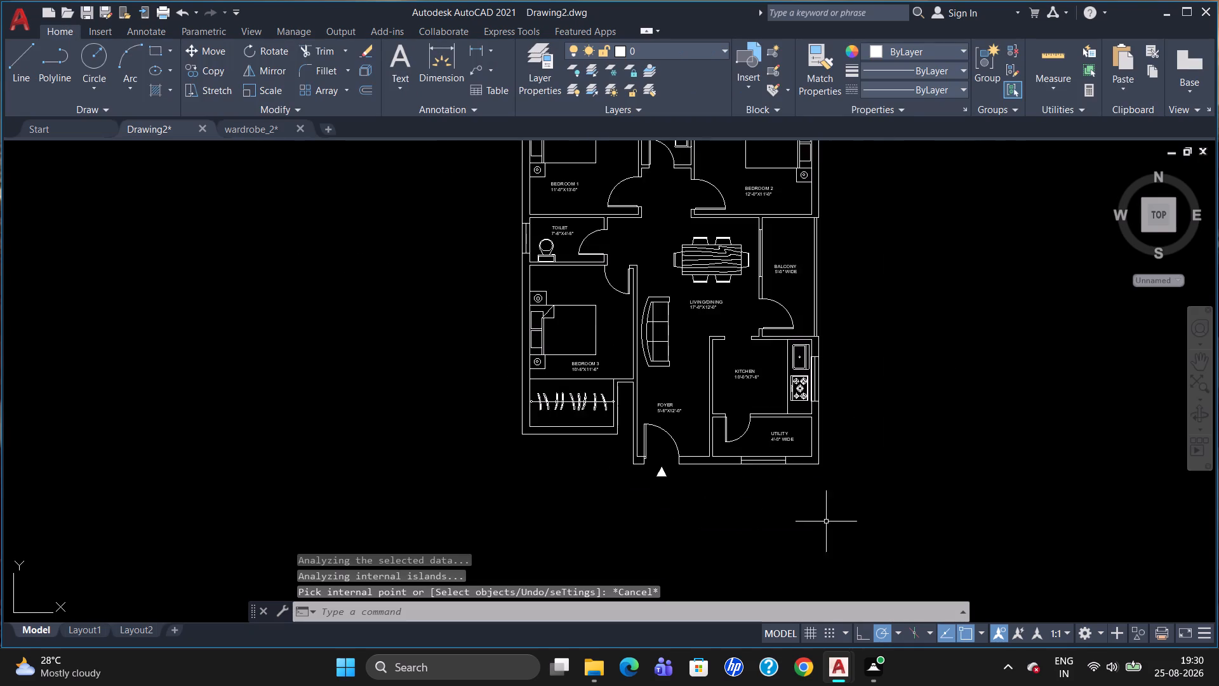
scroll(932, 555, up, 4)
scroll(747, 424, down, 3)
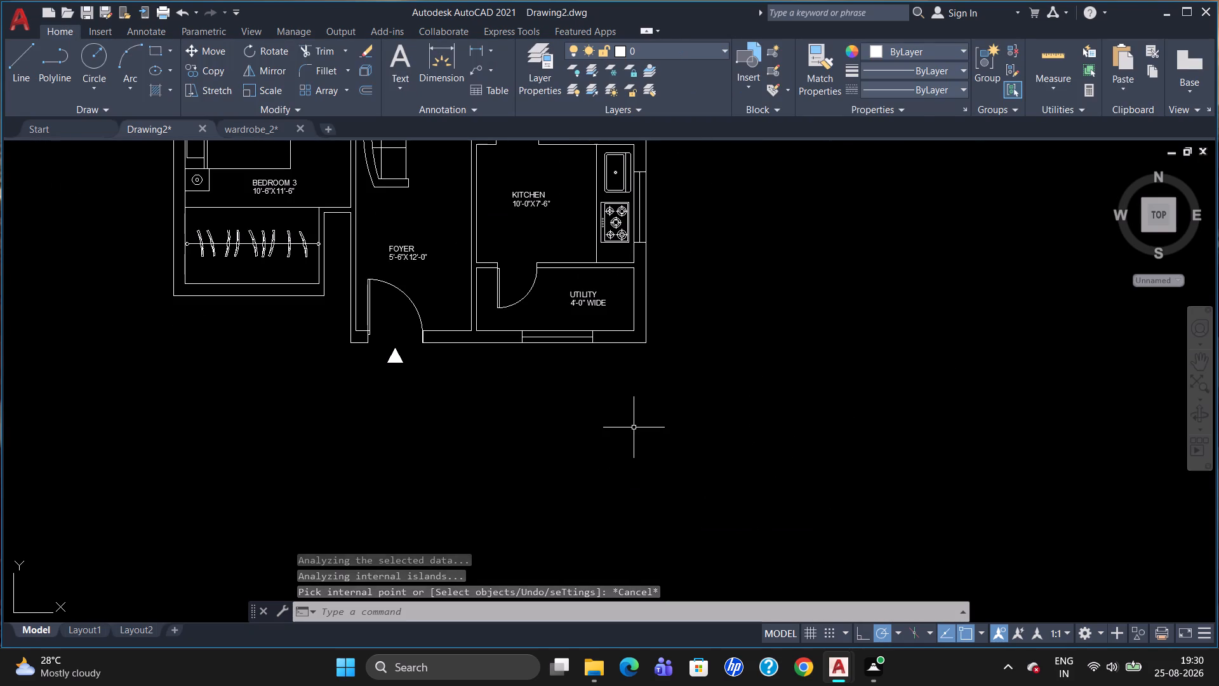
scroll(634, 440, down, 1)
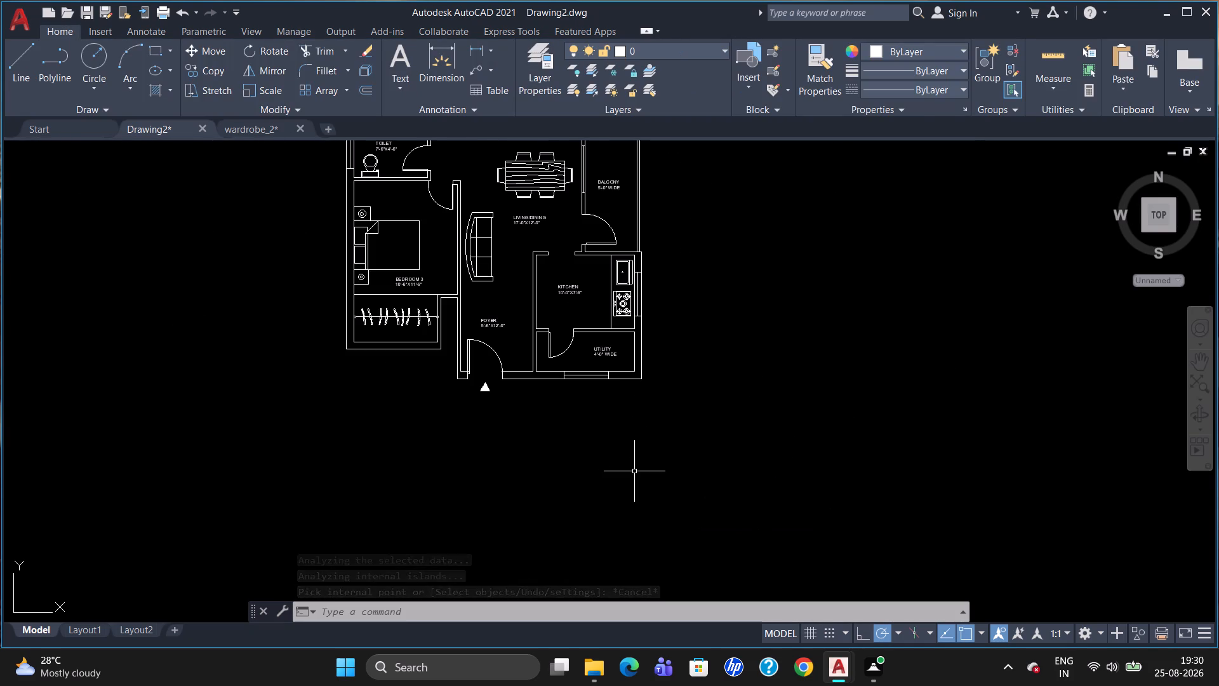
key(c)
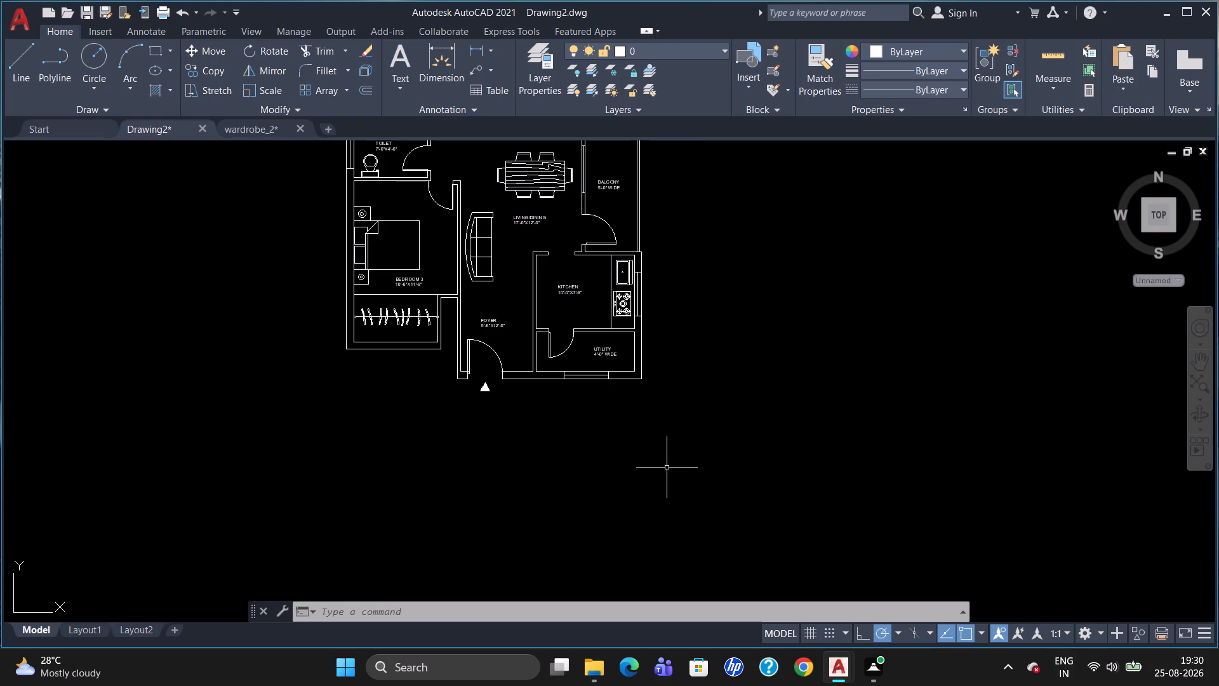
key(Return)
click(664, 462)
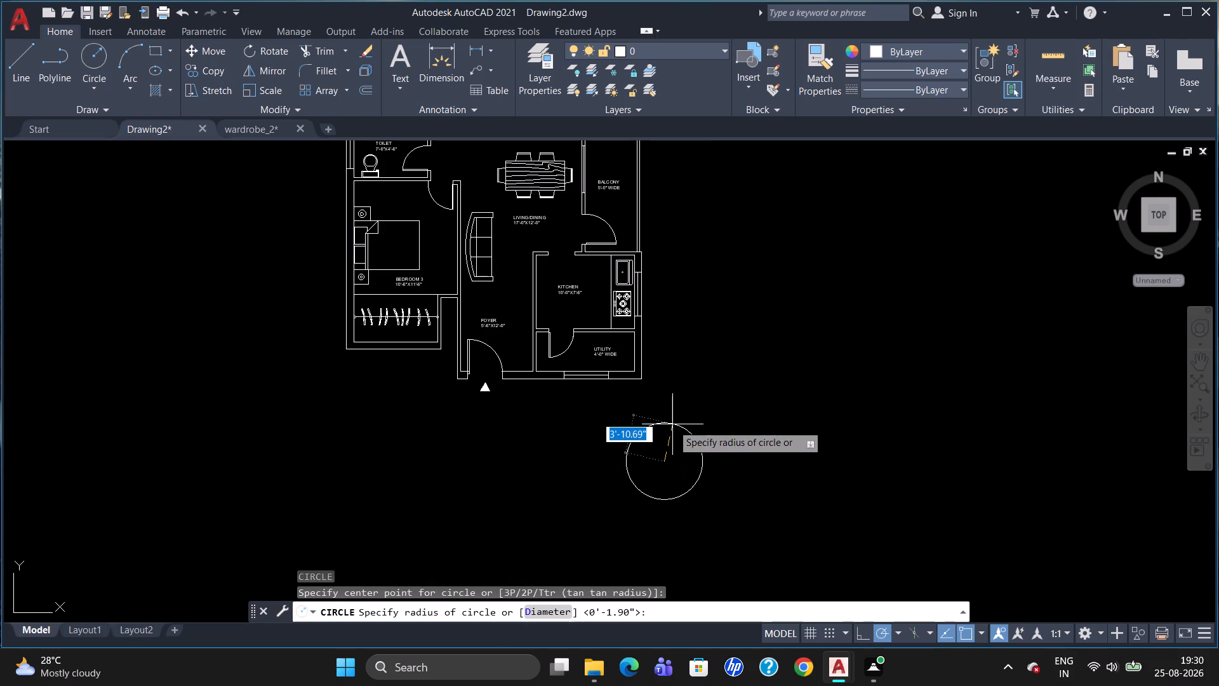
click(674, 435)
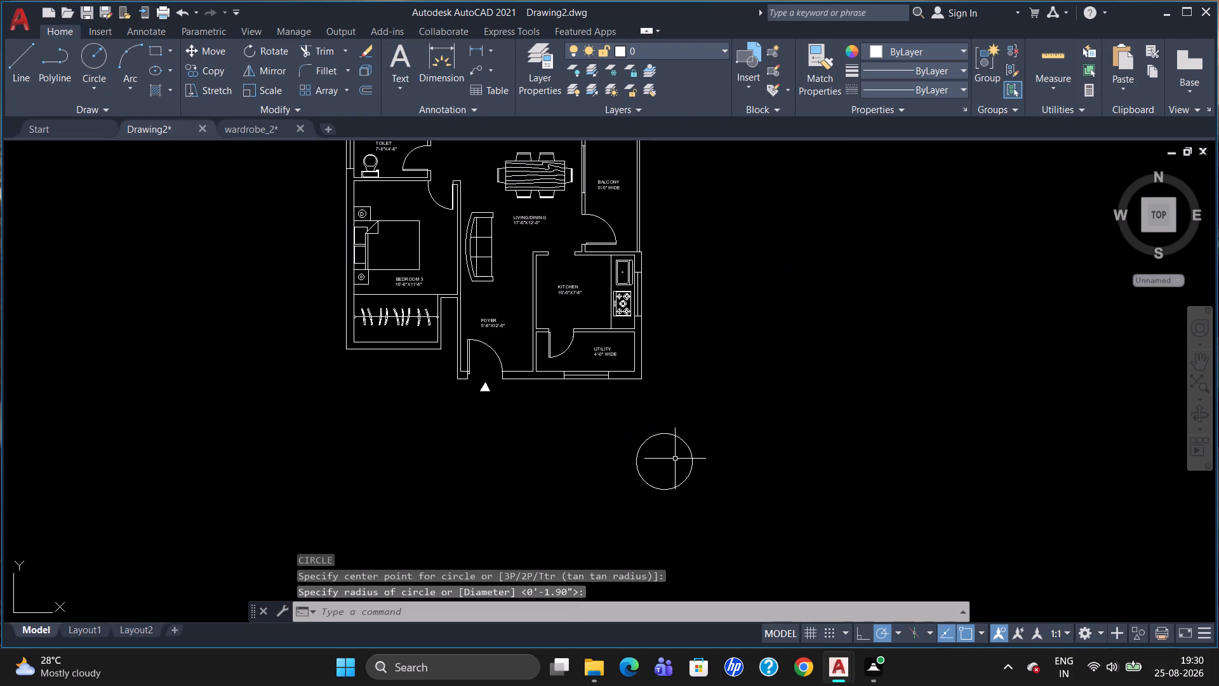
Draw a horizontal and a vertical diameter line across the circle, joining its opposite quadrant points.
key(l)
key(Return)
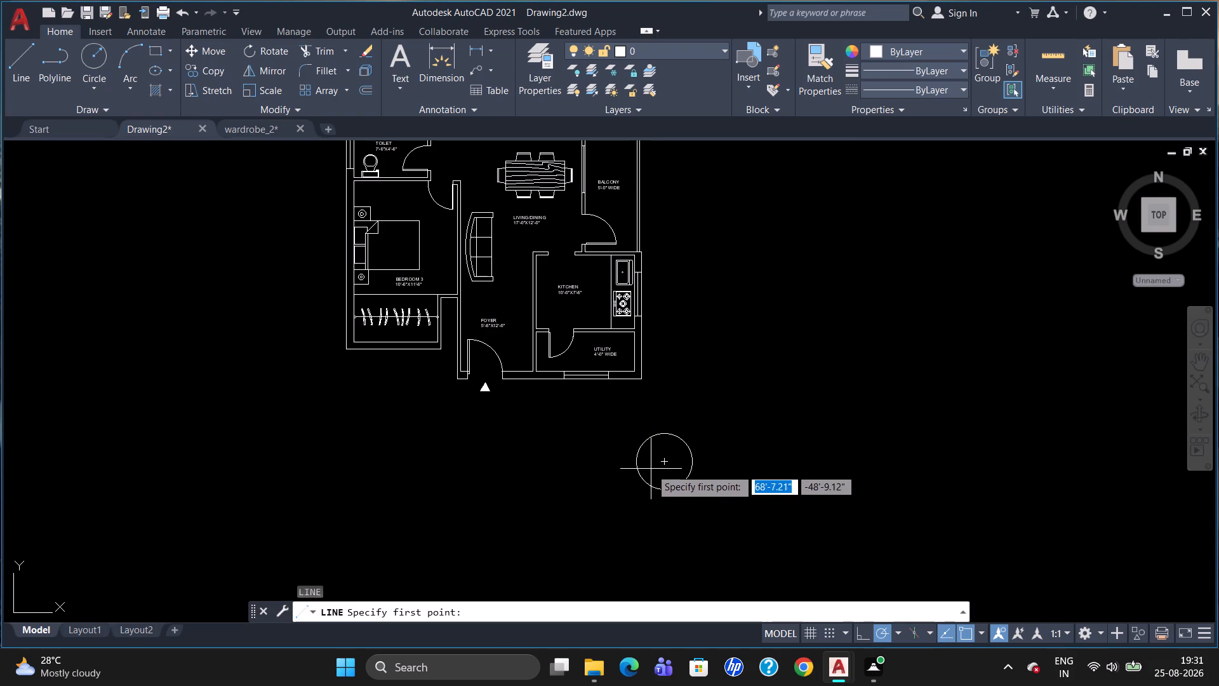
click(642, 462)
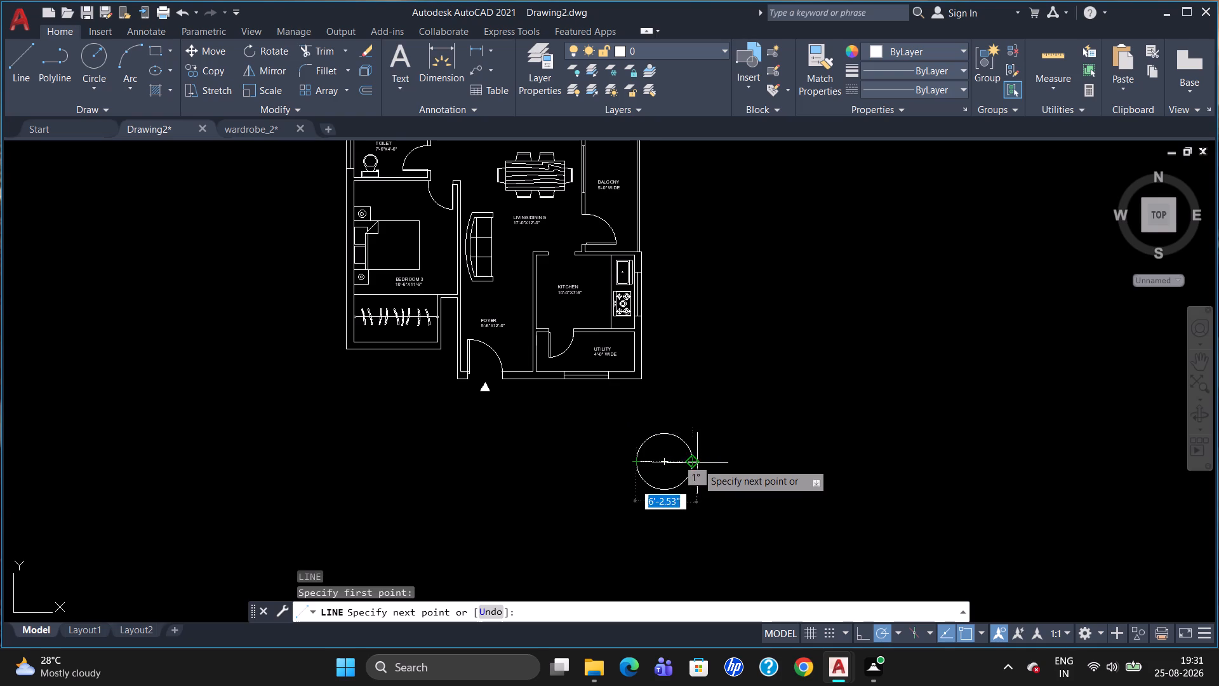
click(697, 463)
key(Escape)
key(l)
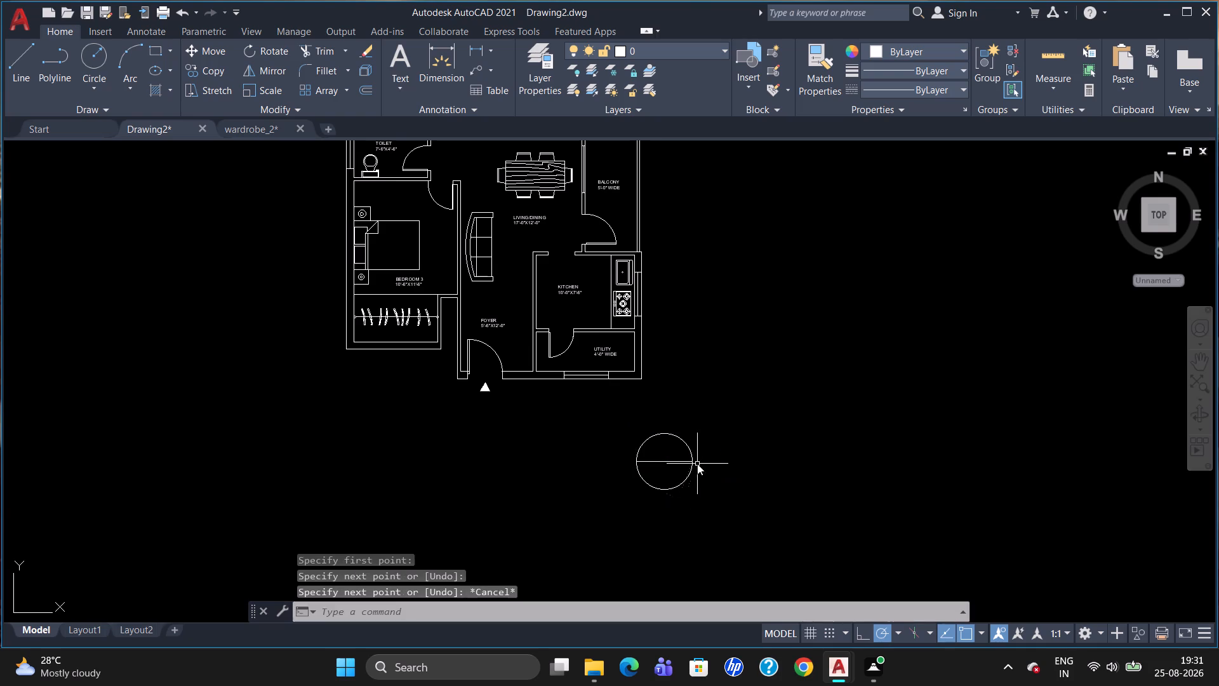
key(Return)
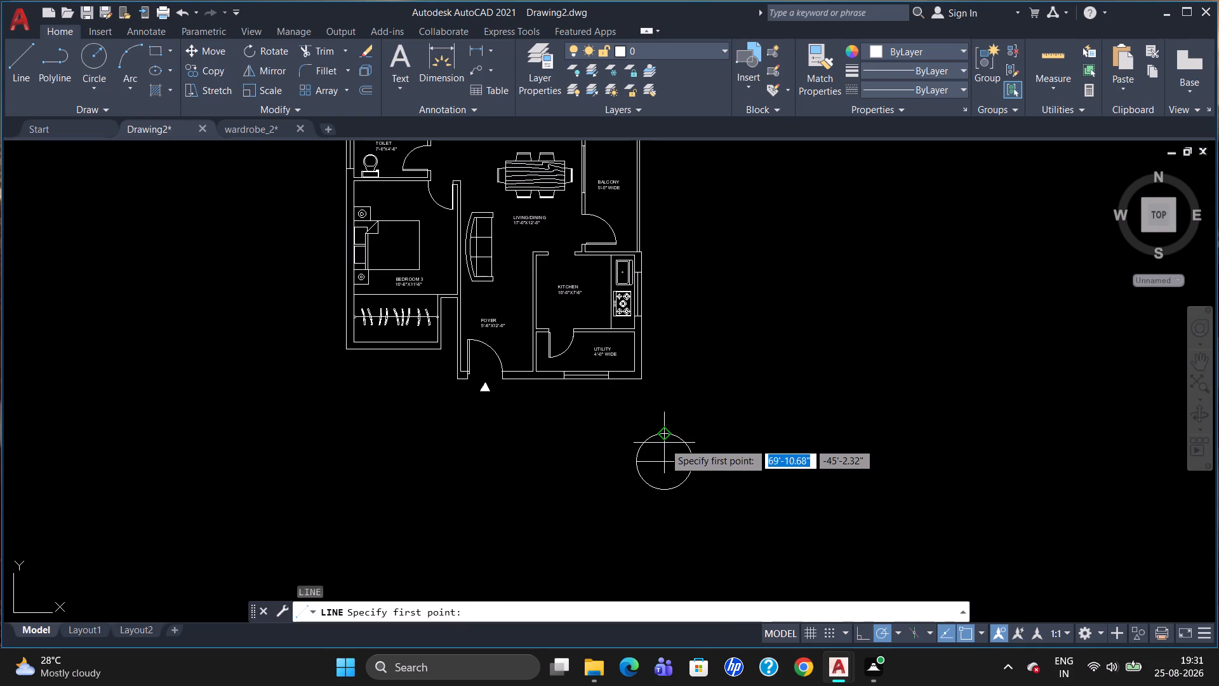
click(664, 441)
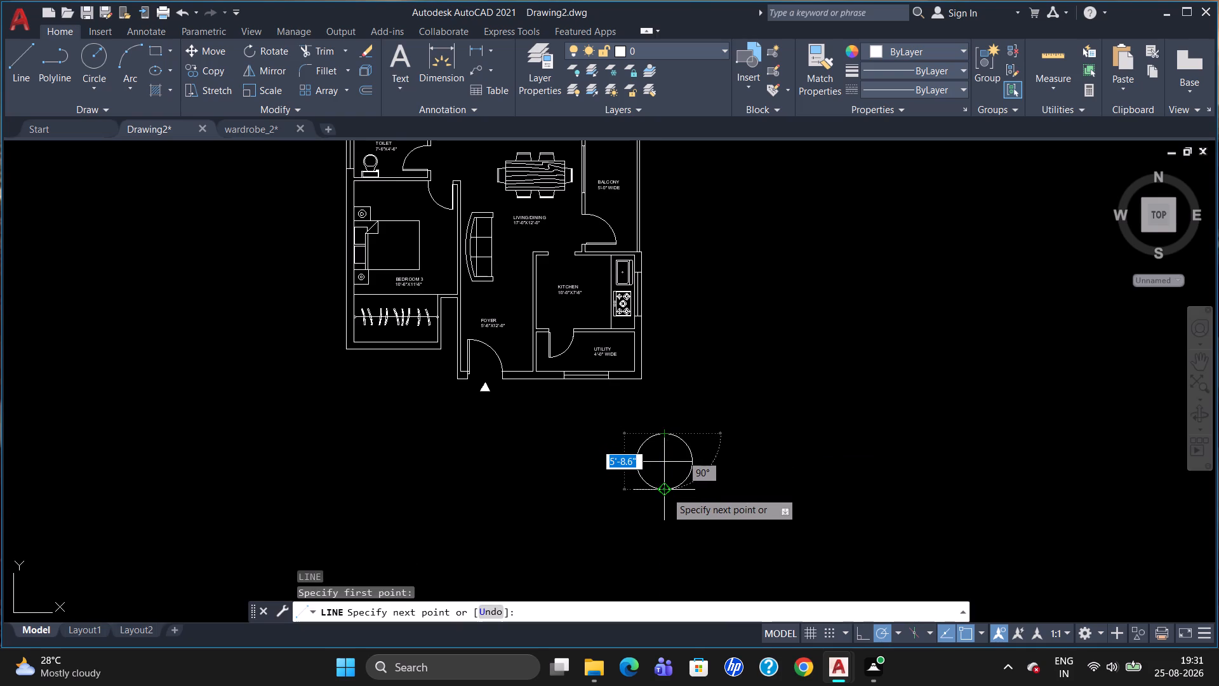
click(666, 492)
key(Escape)
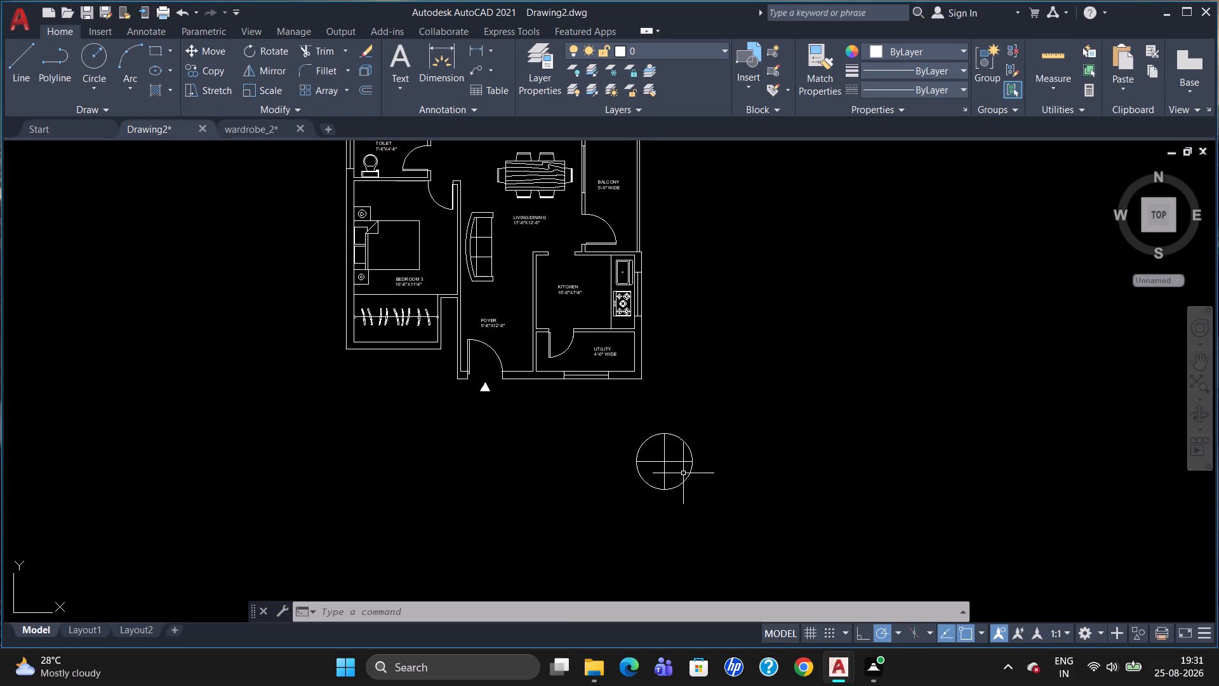
Draw two slanted lines about 3' long from the circle's top point to the horizontal diameter, one on each side of the vertical line.
scroll(676, 454, up, 2)
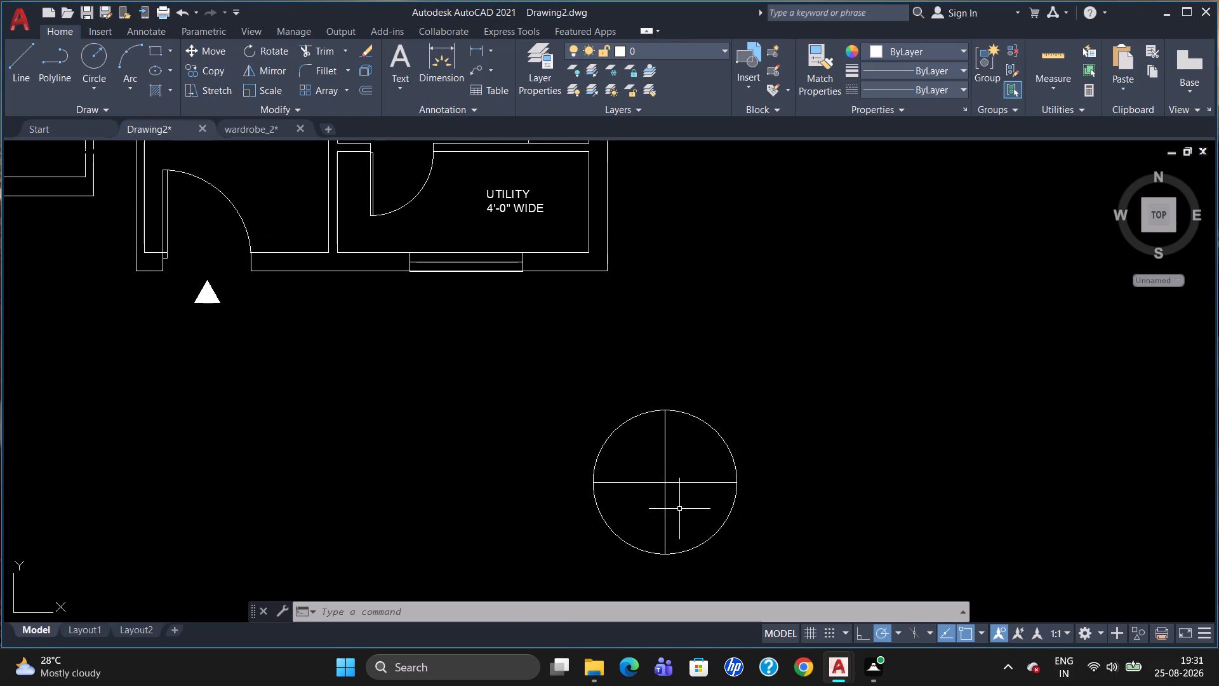
key(l)
key(Return)
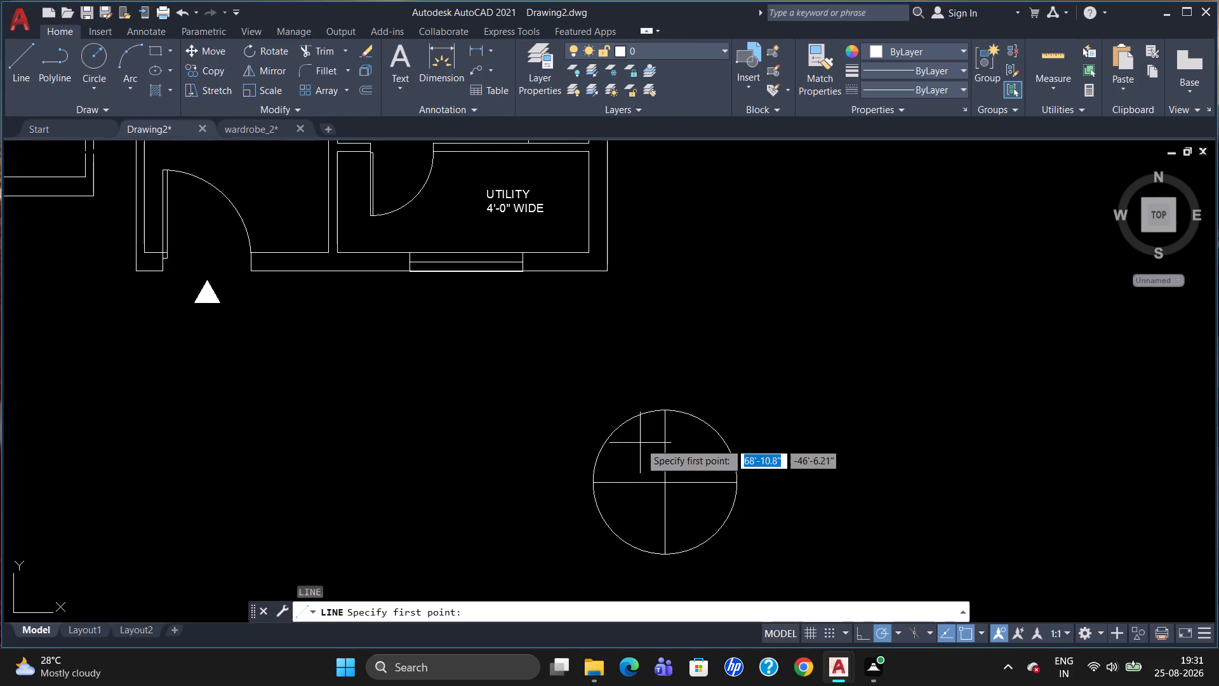
click(665, 414)
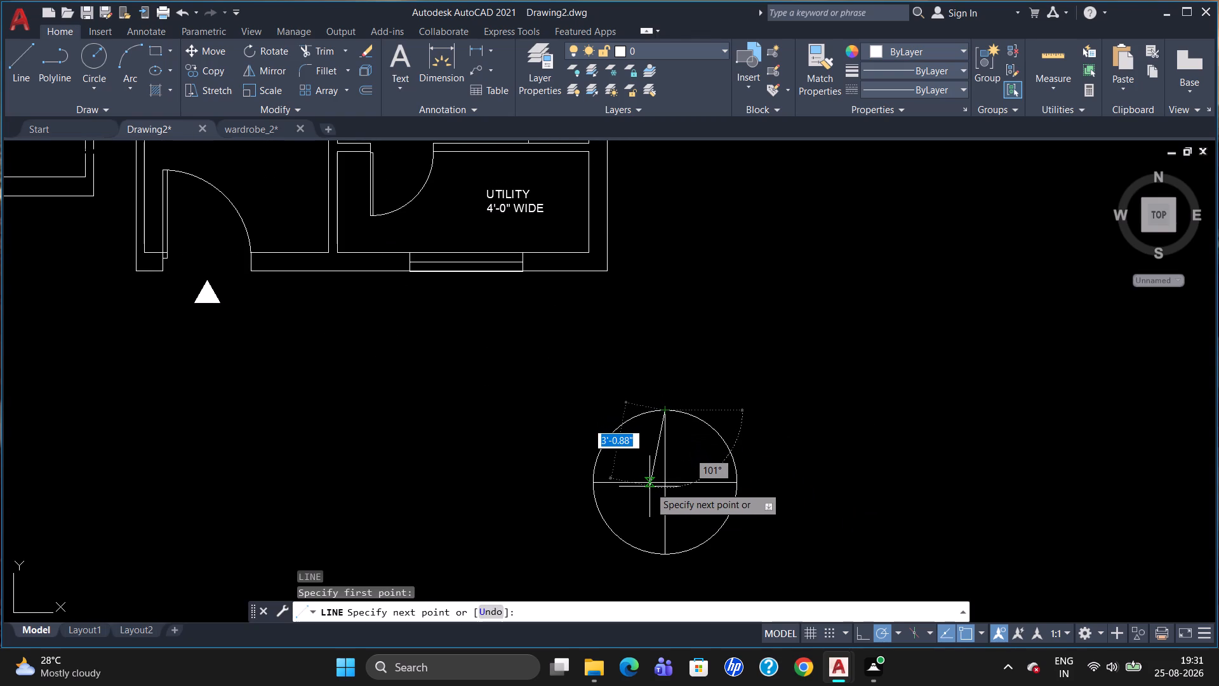
click(649, 487)
key(Escape)
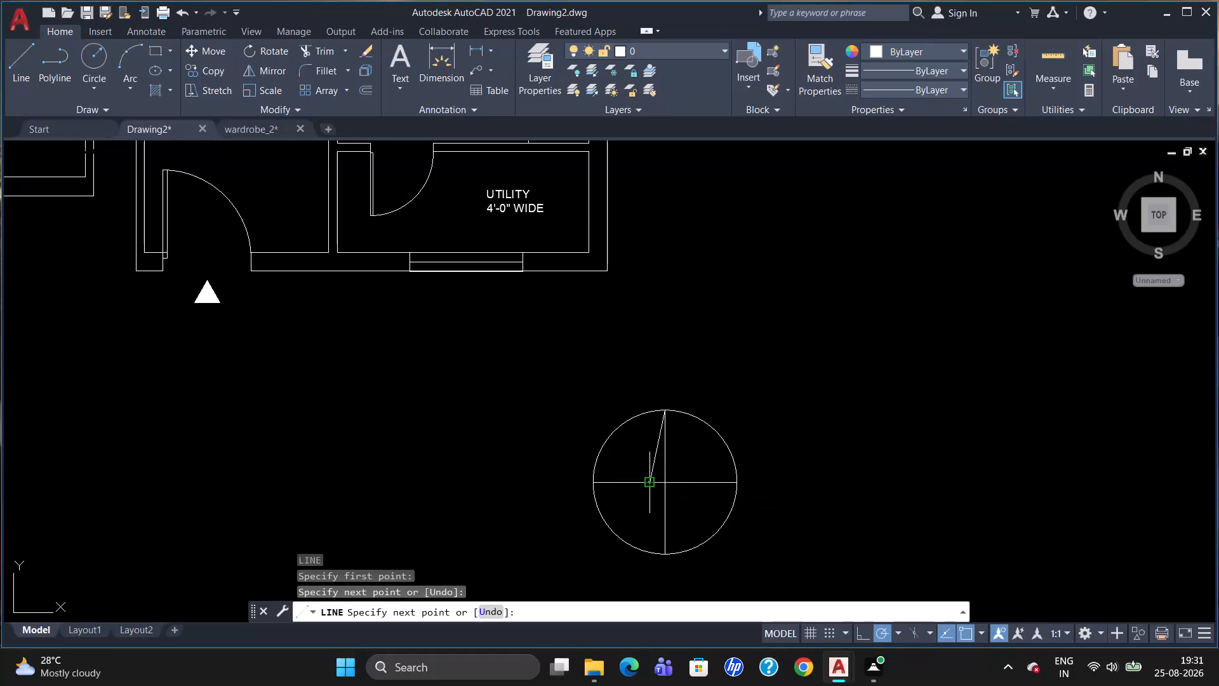
key(l)
key(Return)
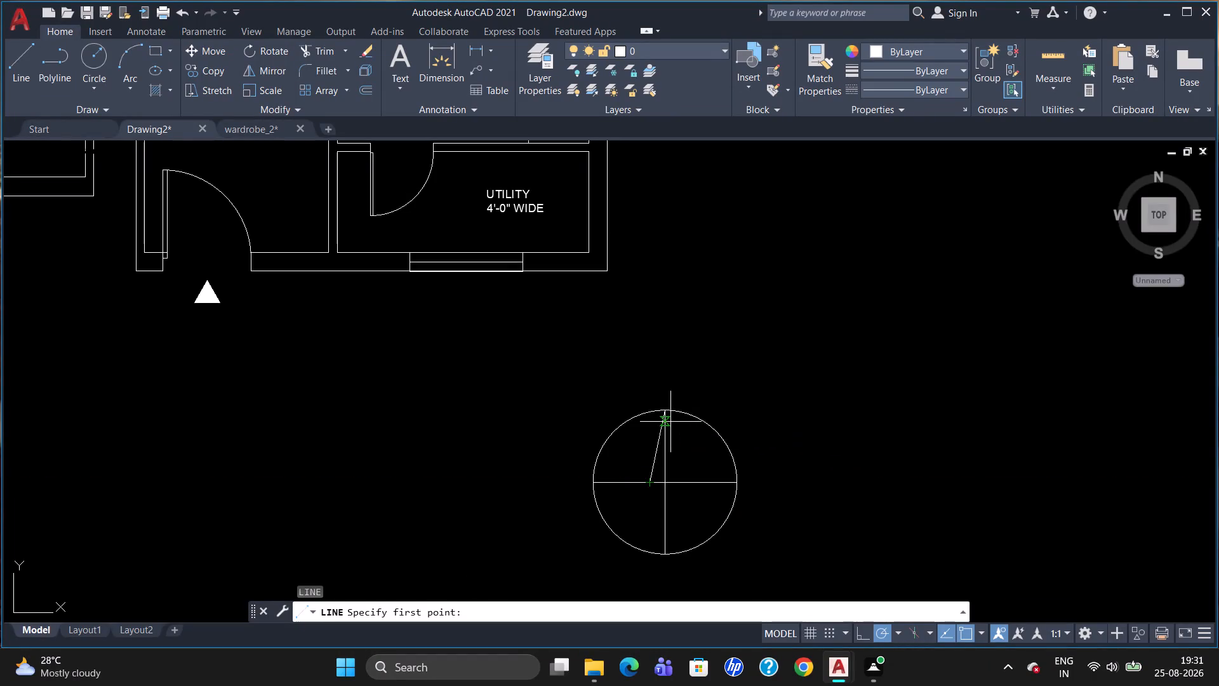
click(667, 416)
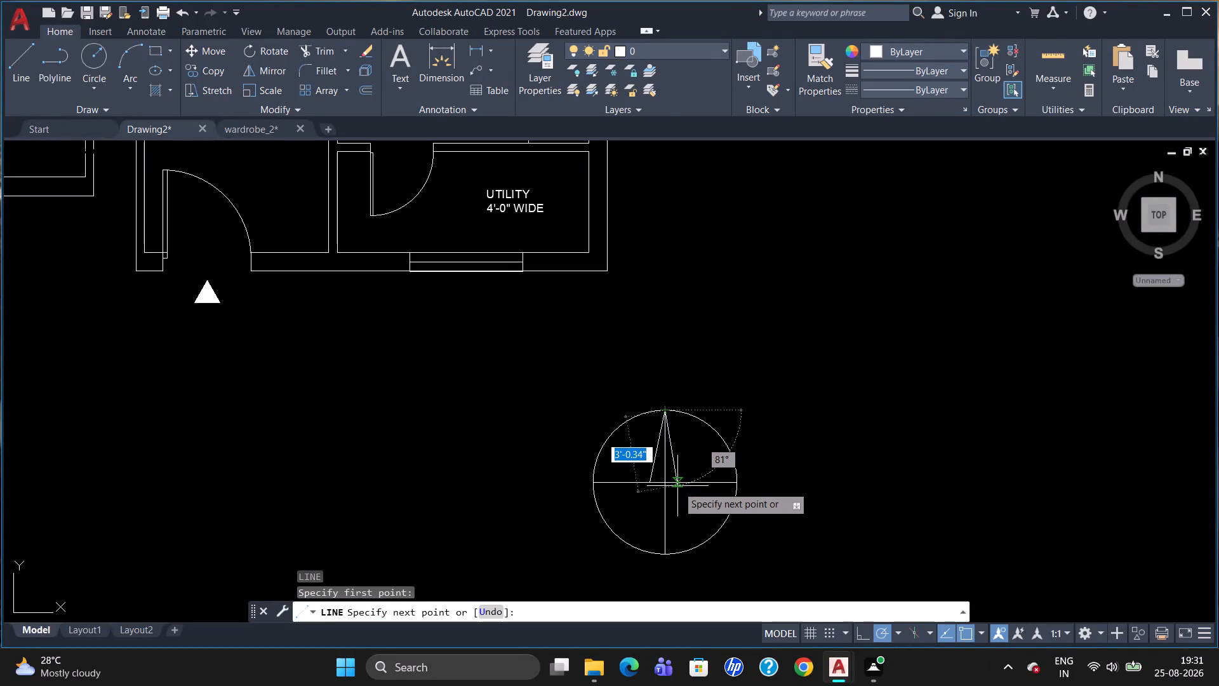
click(677, 486)
key(Escape)
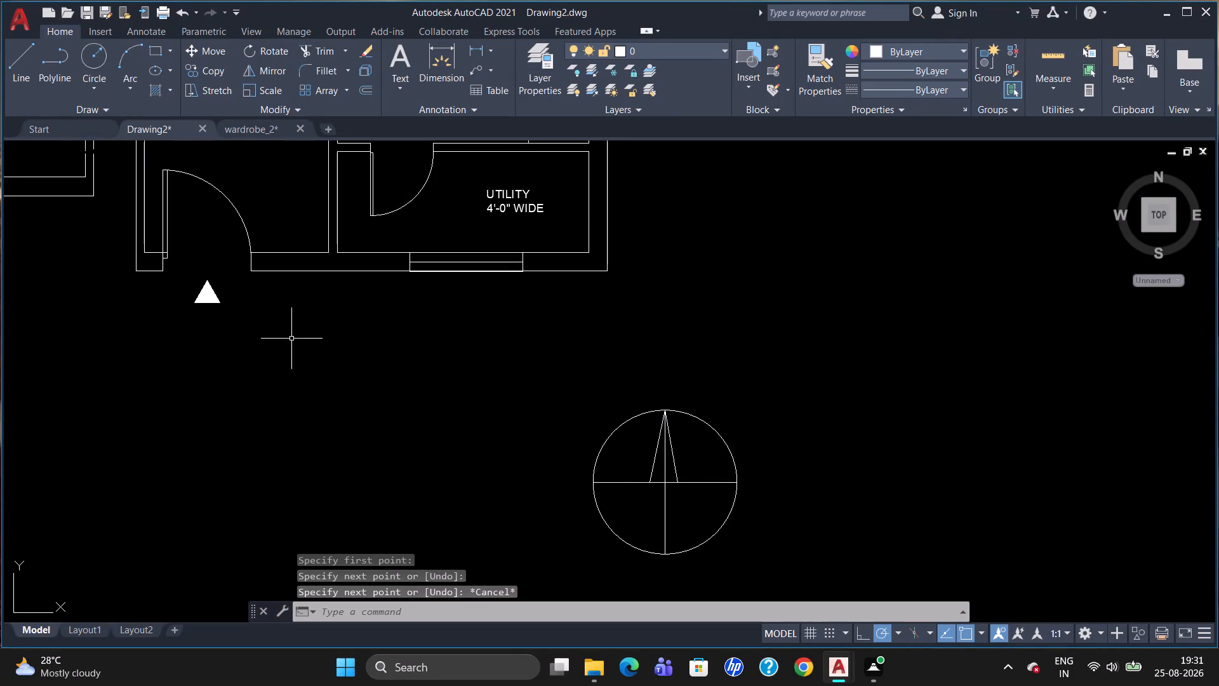
Fill both halves of the narrow north arrow inside the circle with a solid hatch.
click(166, 90)
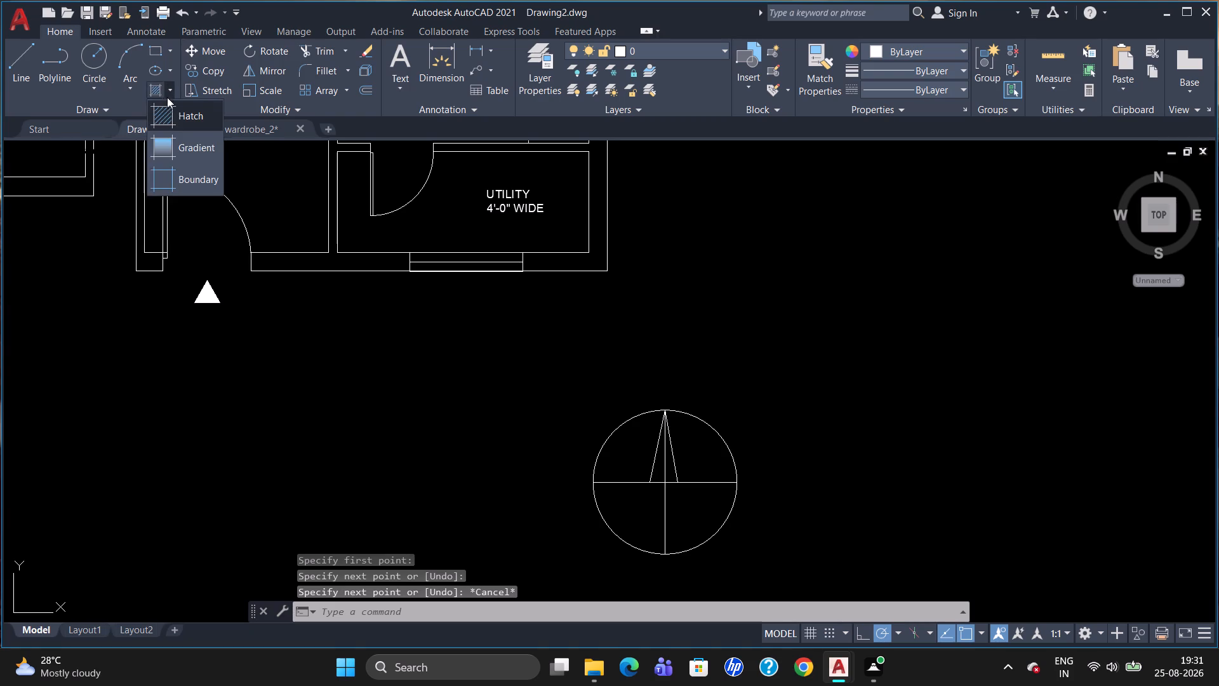
click(169, 113)
click(423, 50)
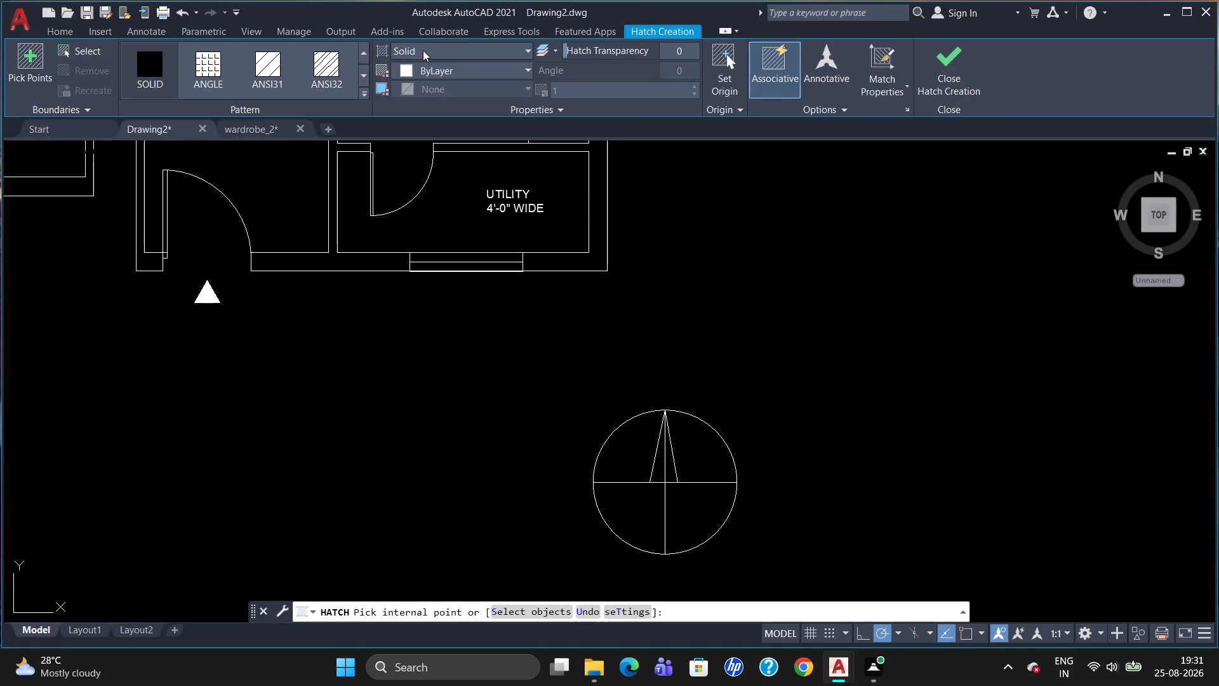
click(421, 67)
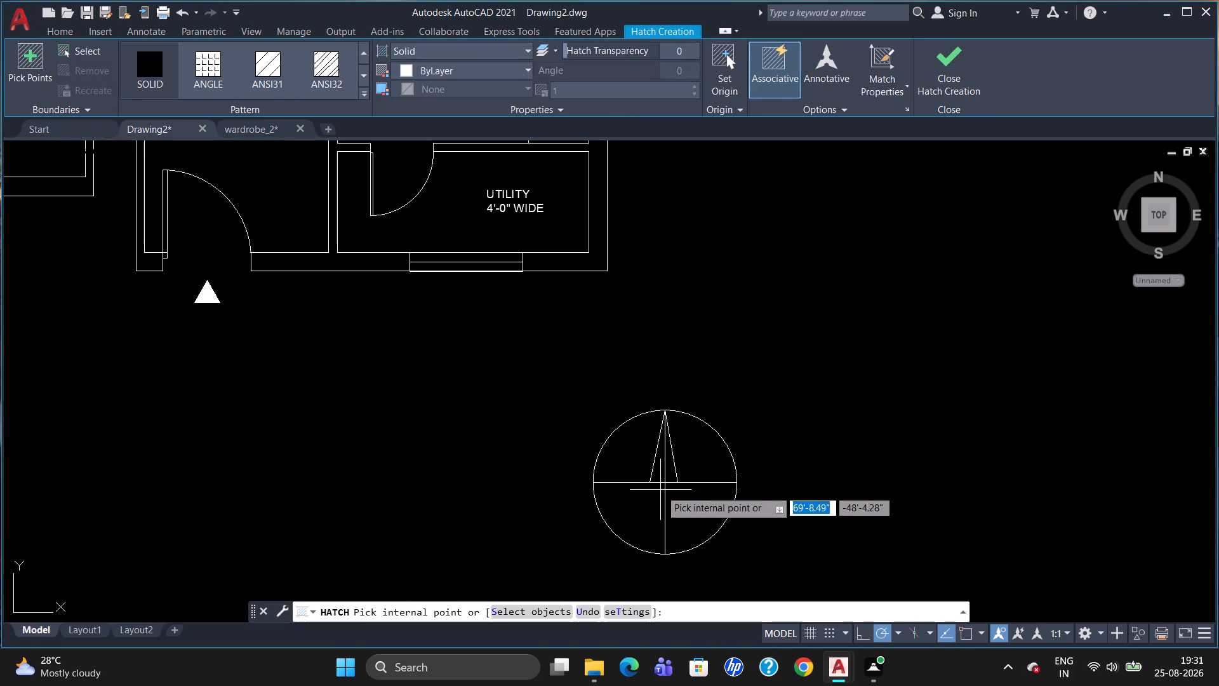
click(663, 471)
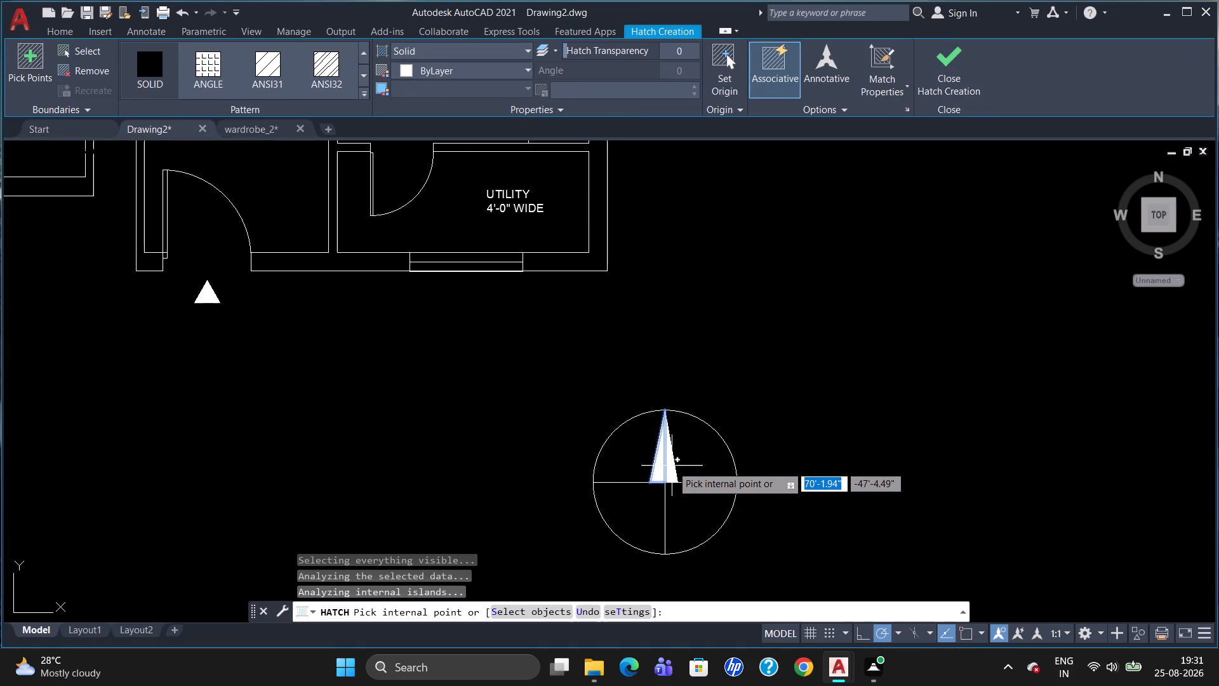
click(672, 466)
key(Escape)
key(Escape)
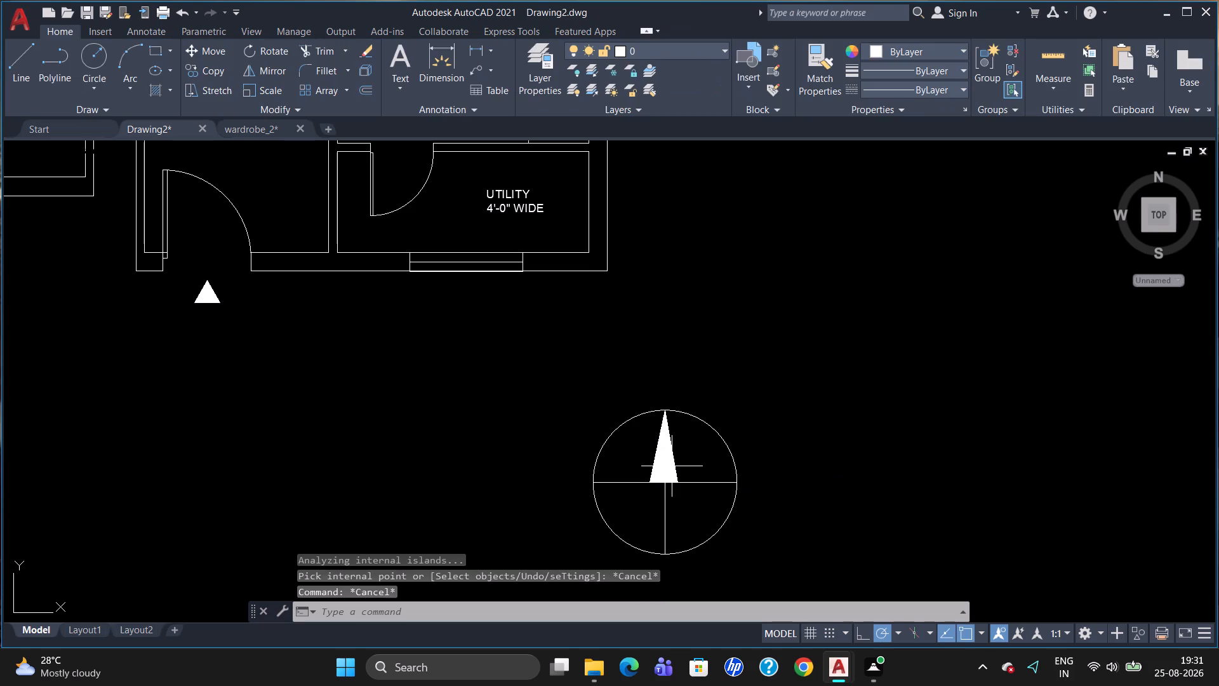
Add a multiline text label reading N, 5" high, just above the north-arrow circle.
key(t)
key(Return)
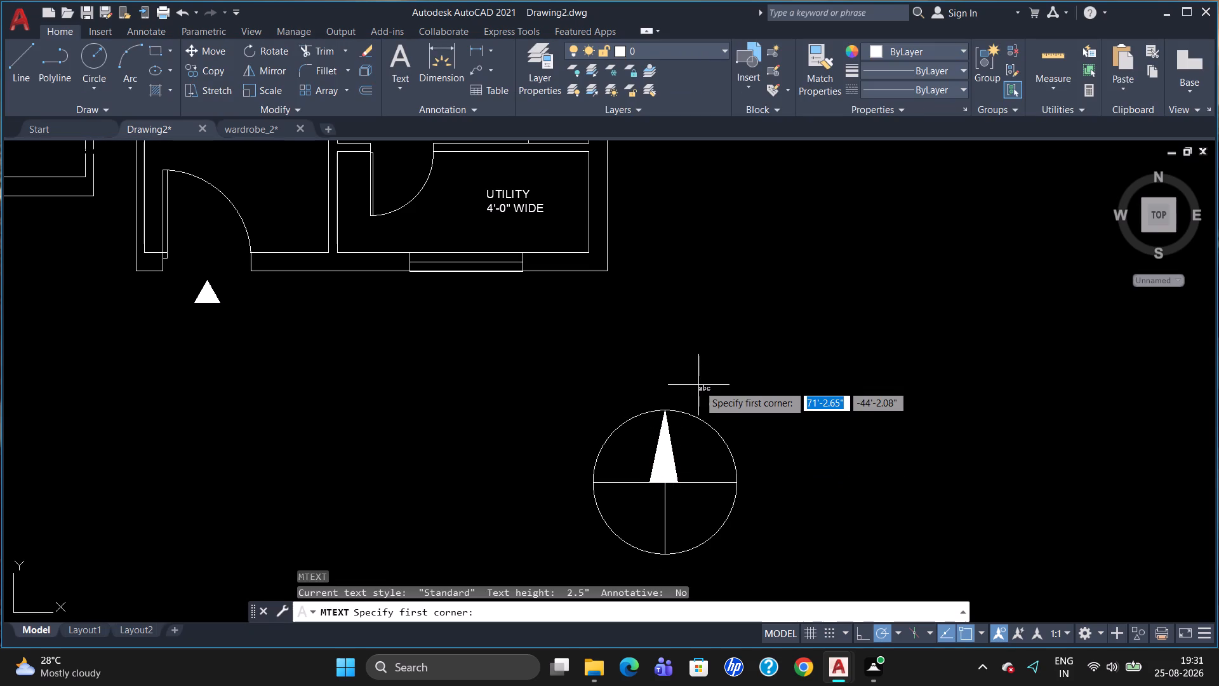
drag(643, 371, 649, 372)
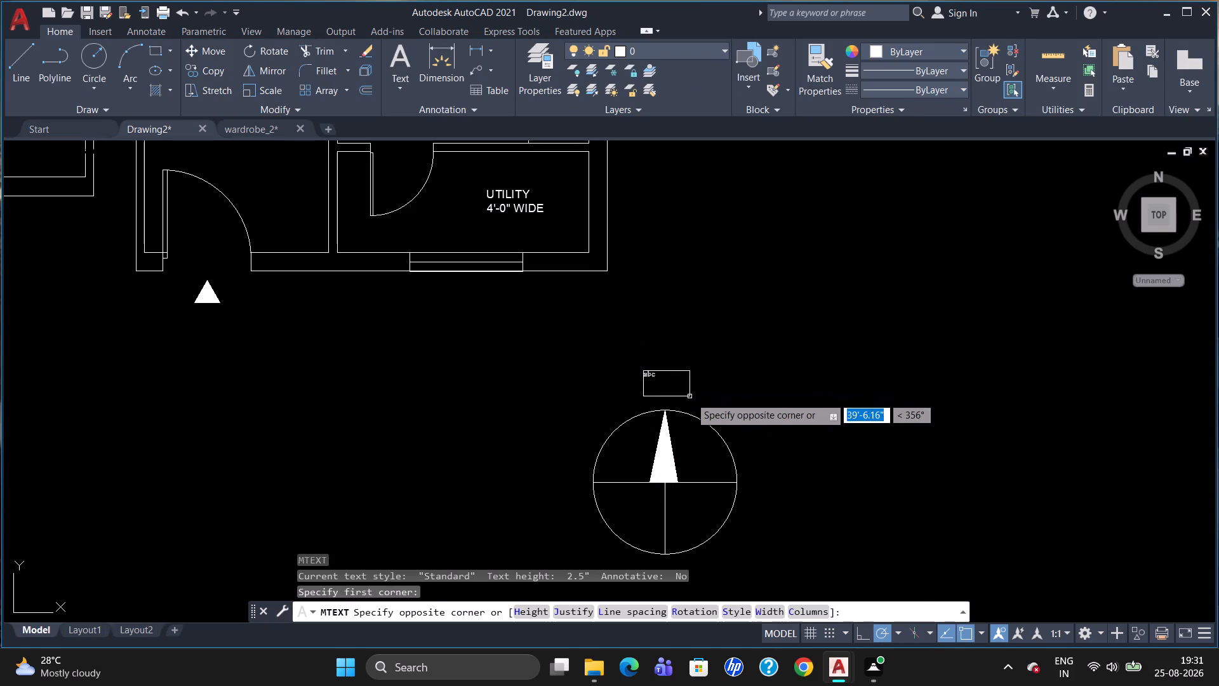
click(700, 401)
click(185, 71)
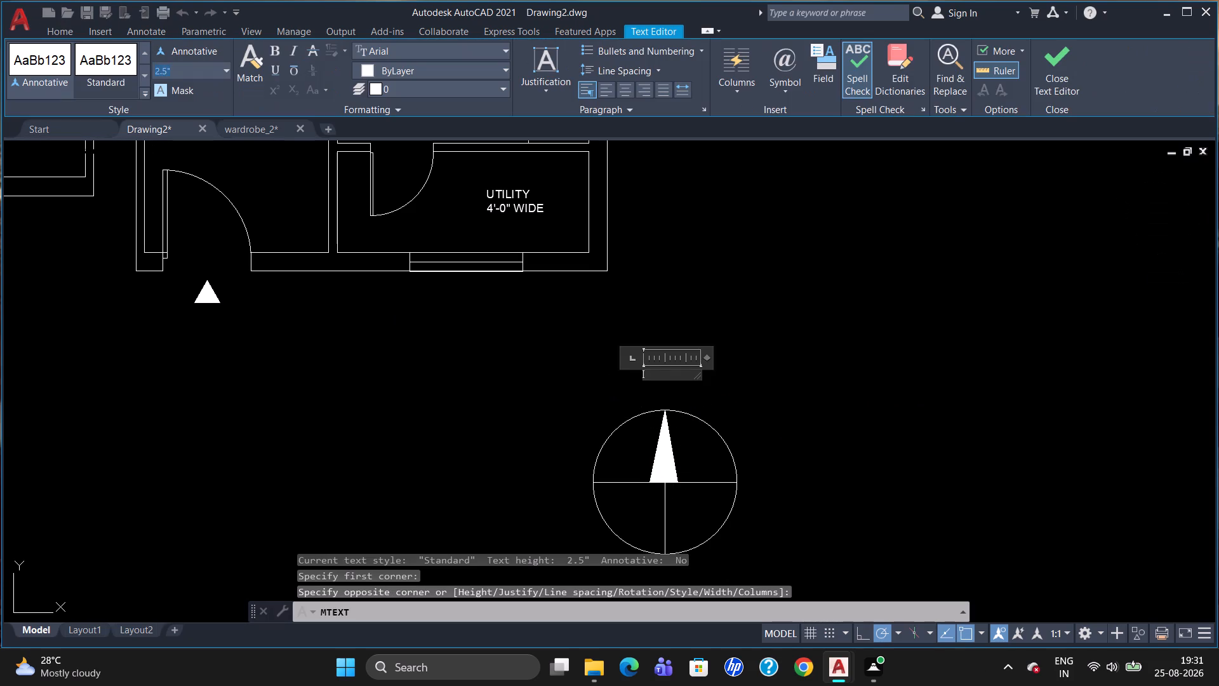
key(BackSpace)
key(5)
key(Return)
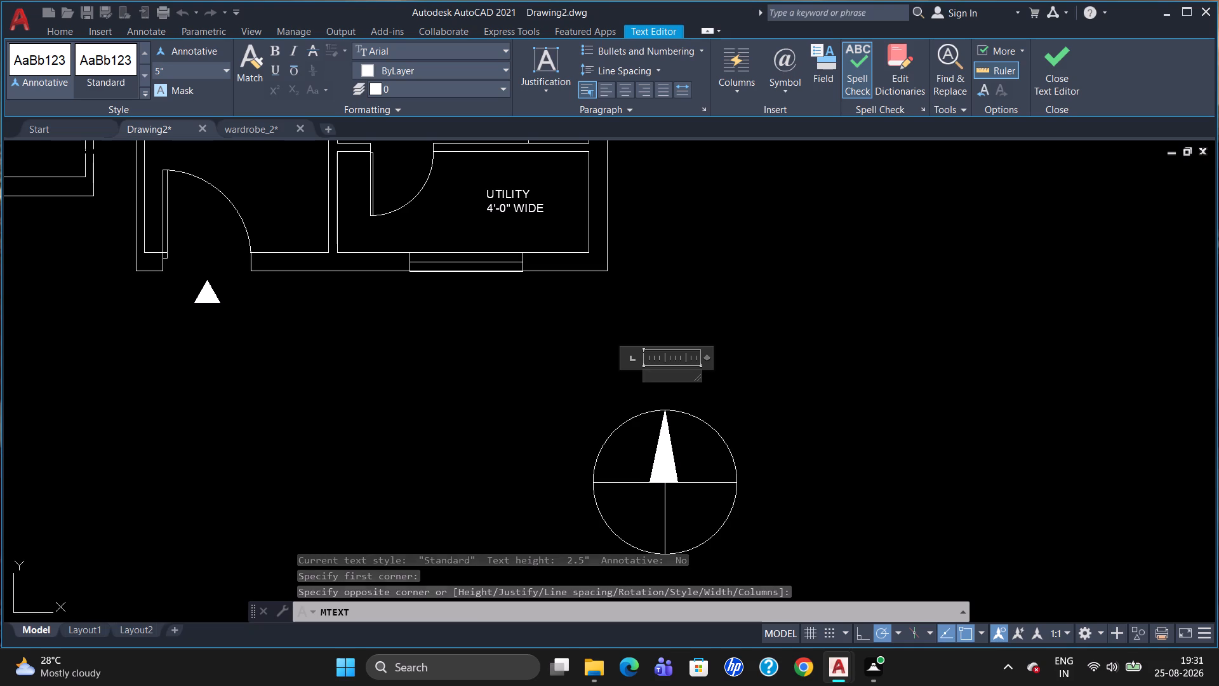
key(n)
click(298, 361)
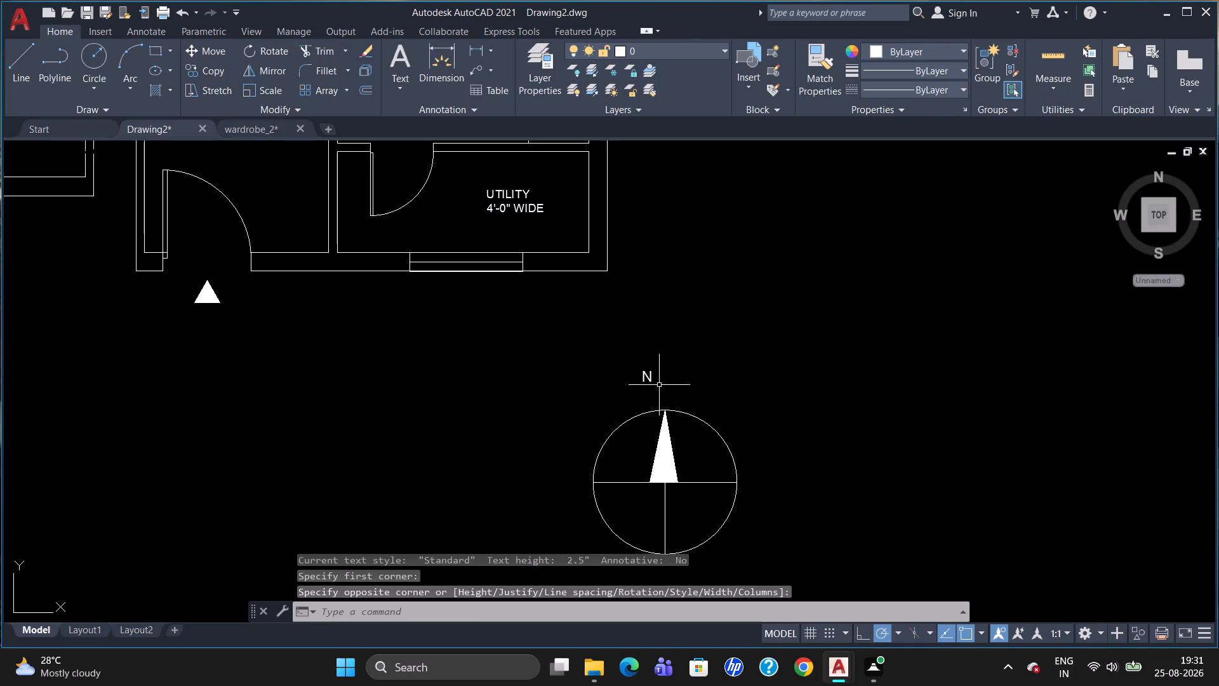
Move the N label so it sits centred directly above the north arrow's tip.
click(651, 378)
click(641, 370)
scroll(653, 380, up, 2)
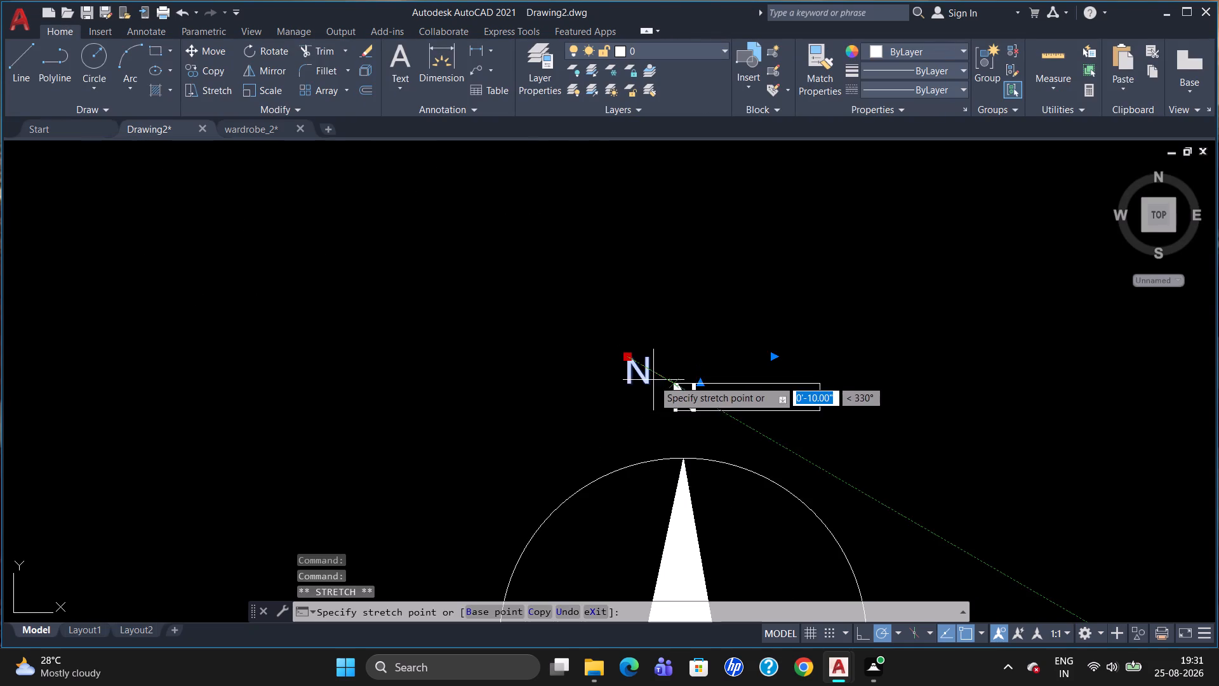
click(674, 403)
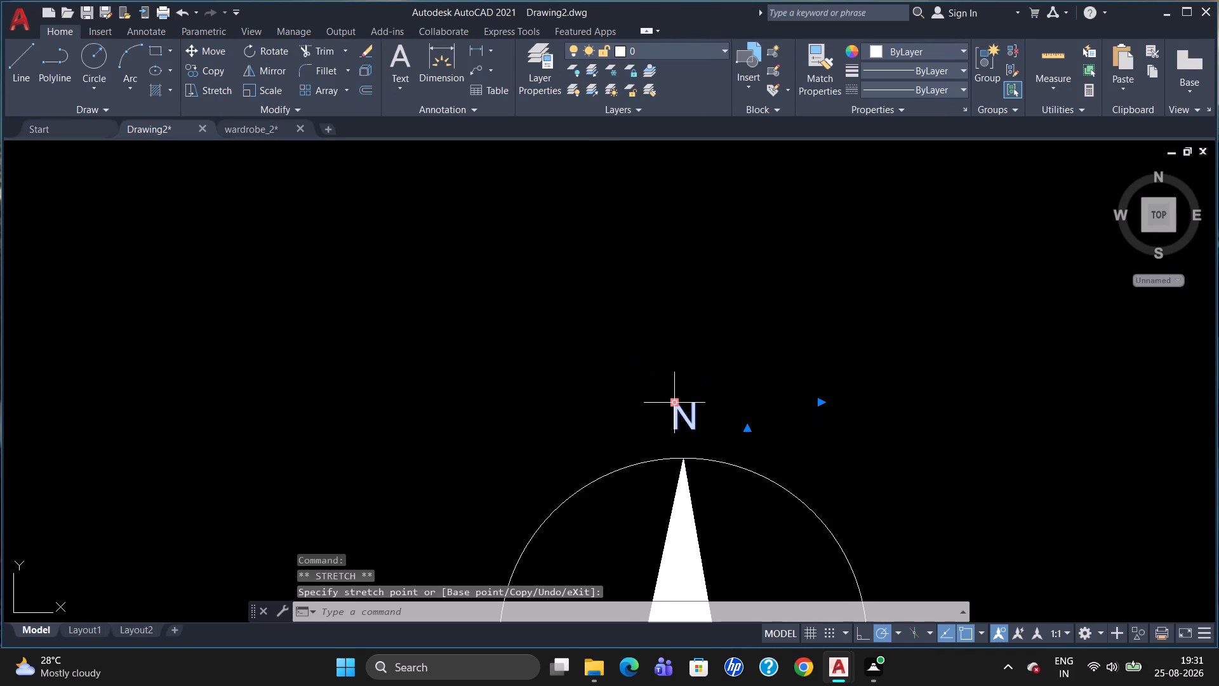
key(Escape)
scroll(685, 320, down, 3)
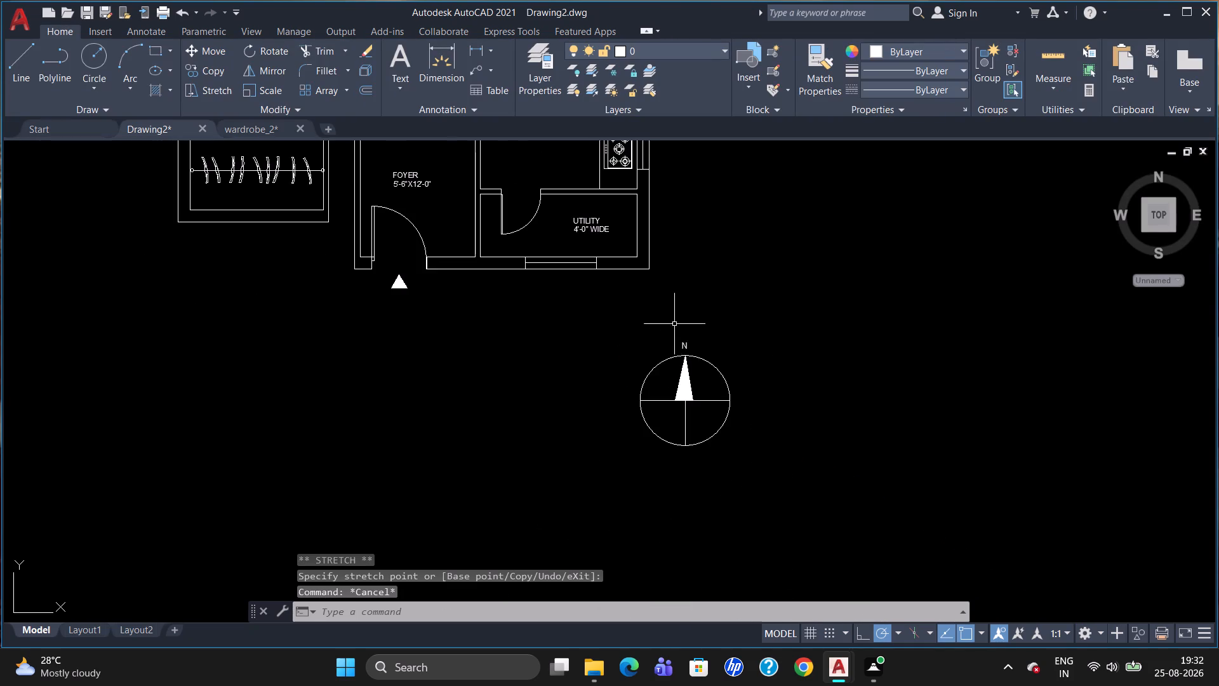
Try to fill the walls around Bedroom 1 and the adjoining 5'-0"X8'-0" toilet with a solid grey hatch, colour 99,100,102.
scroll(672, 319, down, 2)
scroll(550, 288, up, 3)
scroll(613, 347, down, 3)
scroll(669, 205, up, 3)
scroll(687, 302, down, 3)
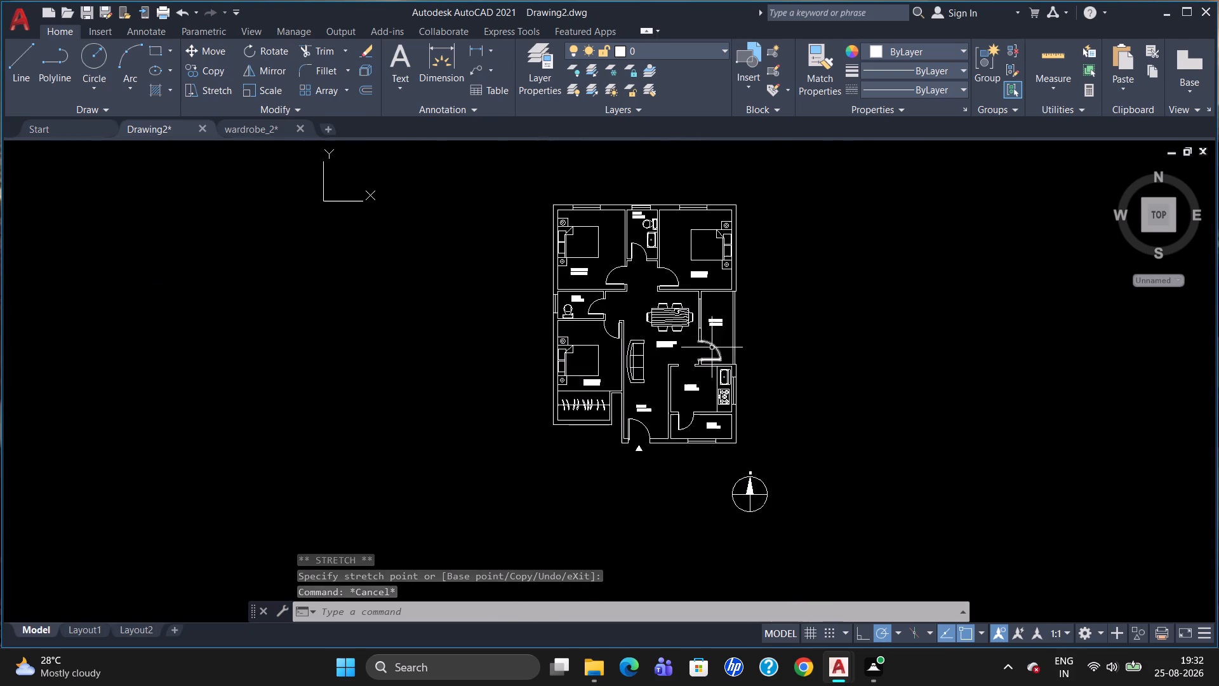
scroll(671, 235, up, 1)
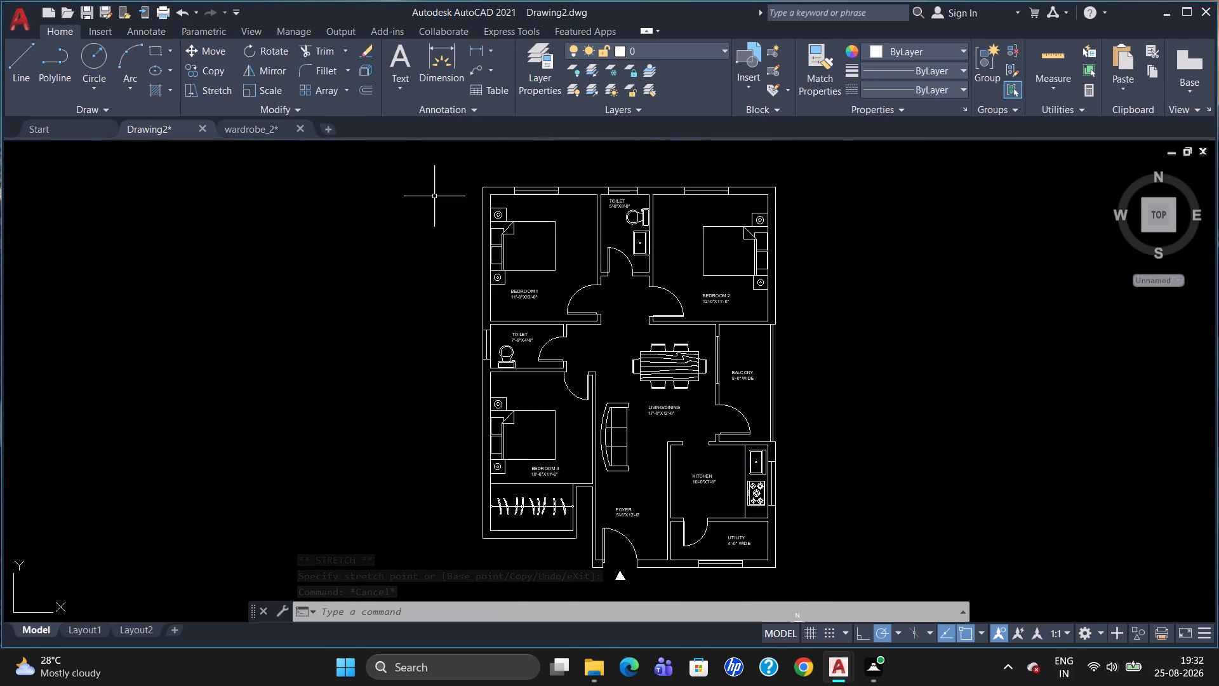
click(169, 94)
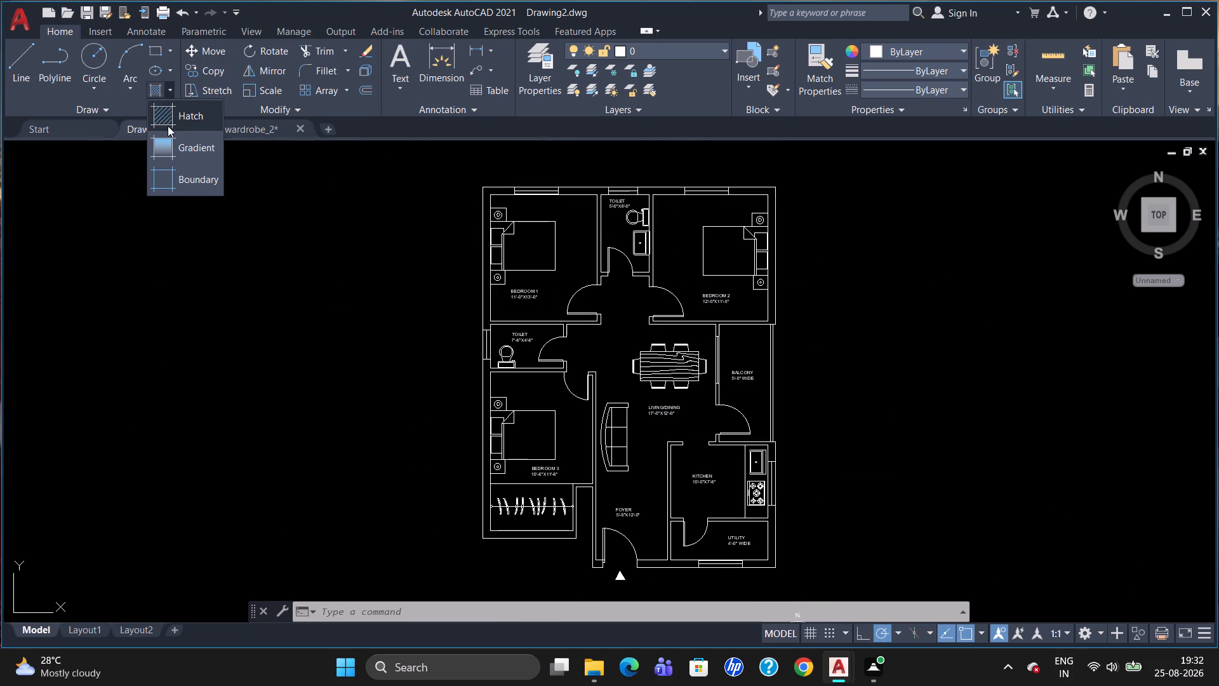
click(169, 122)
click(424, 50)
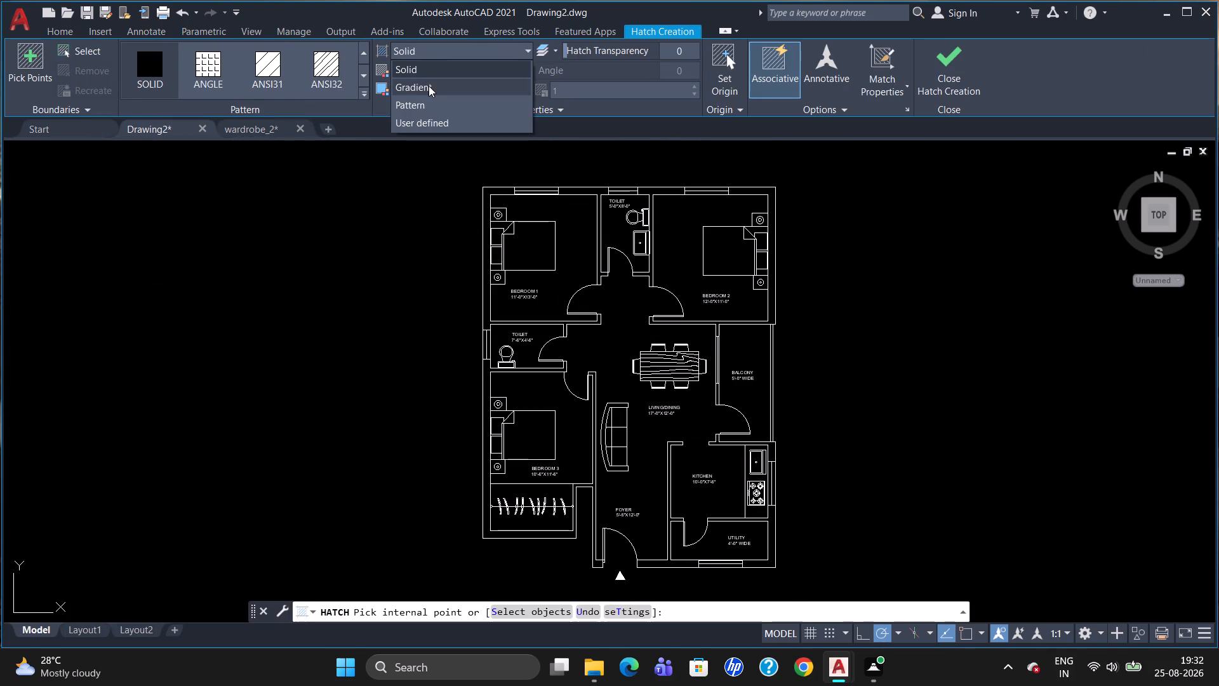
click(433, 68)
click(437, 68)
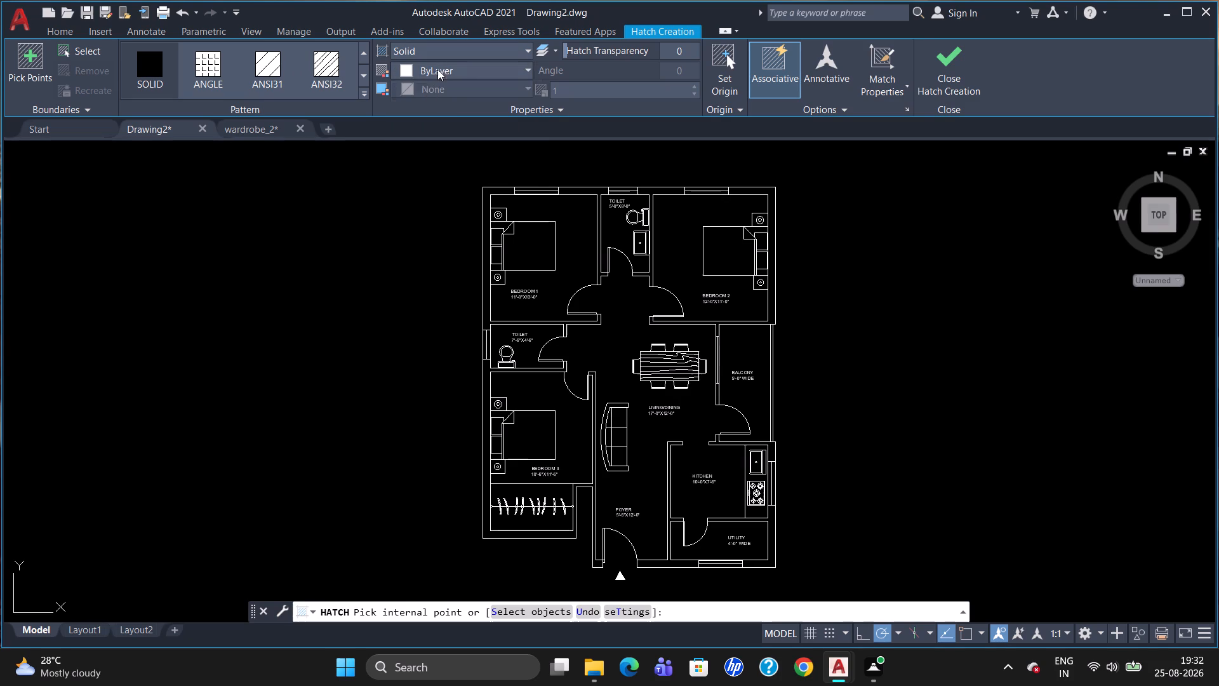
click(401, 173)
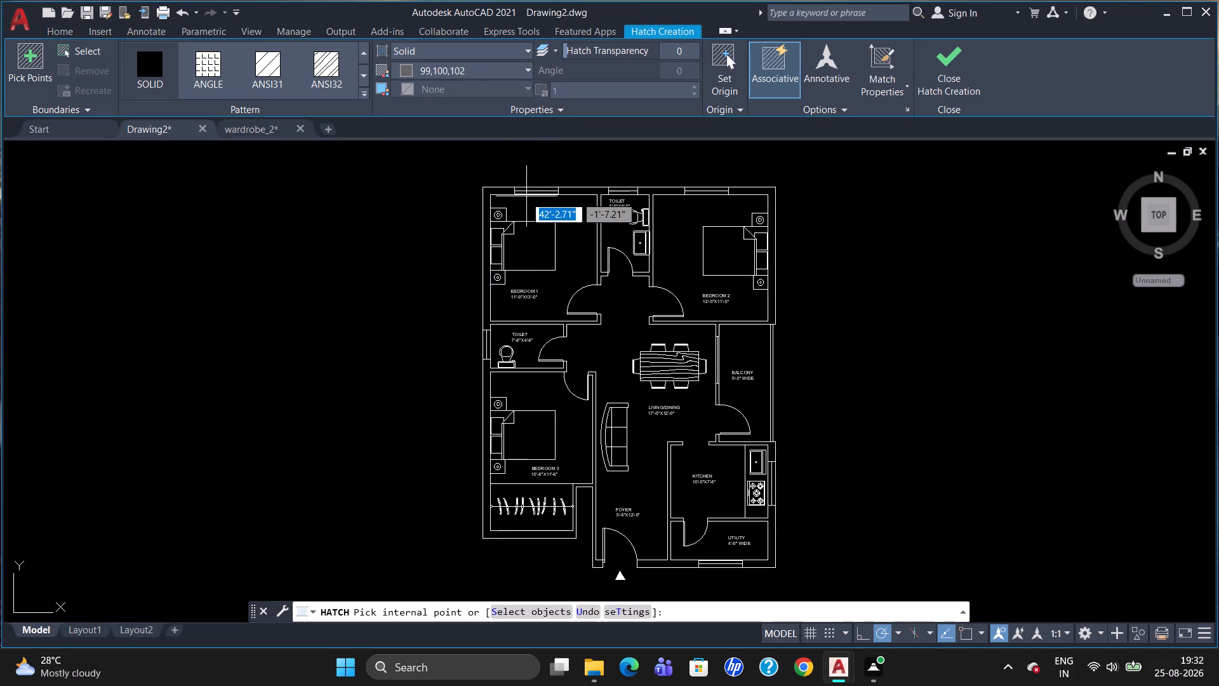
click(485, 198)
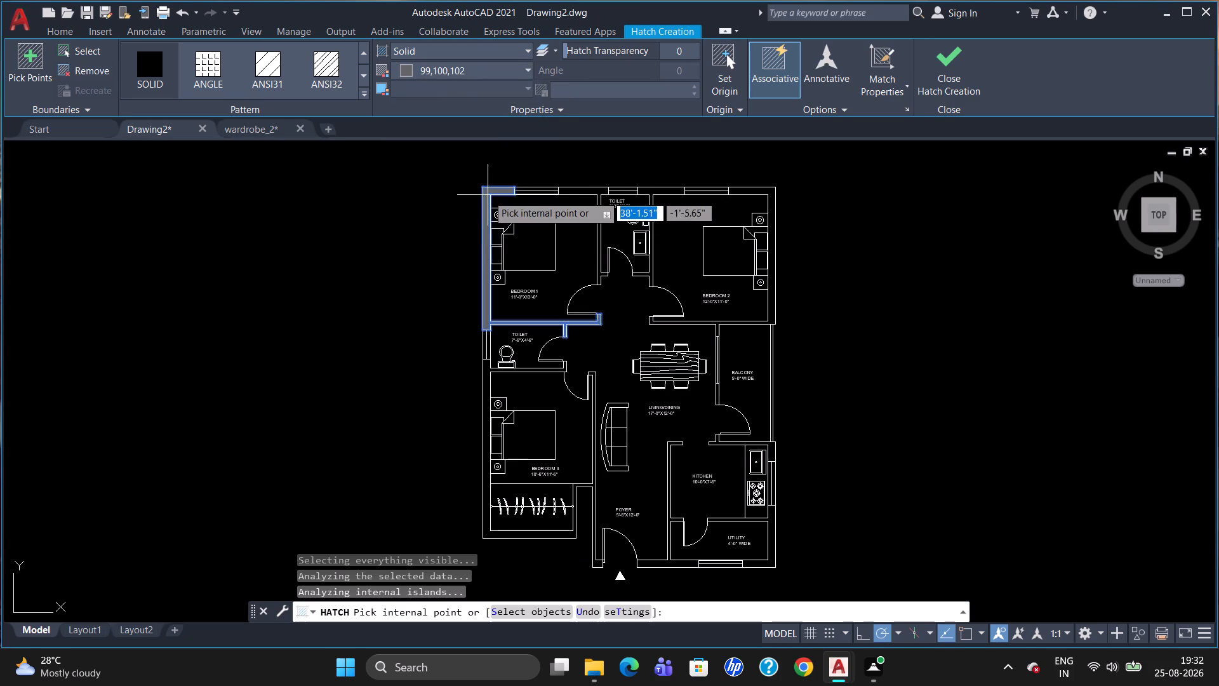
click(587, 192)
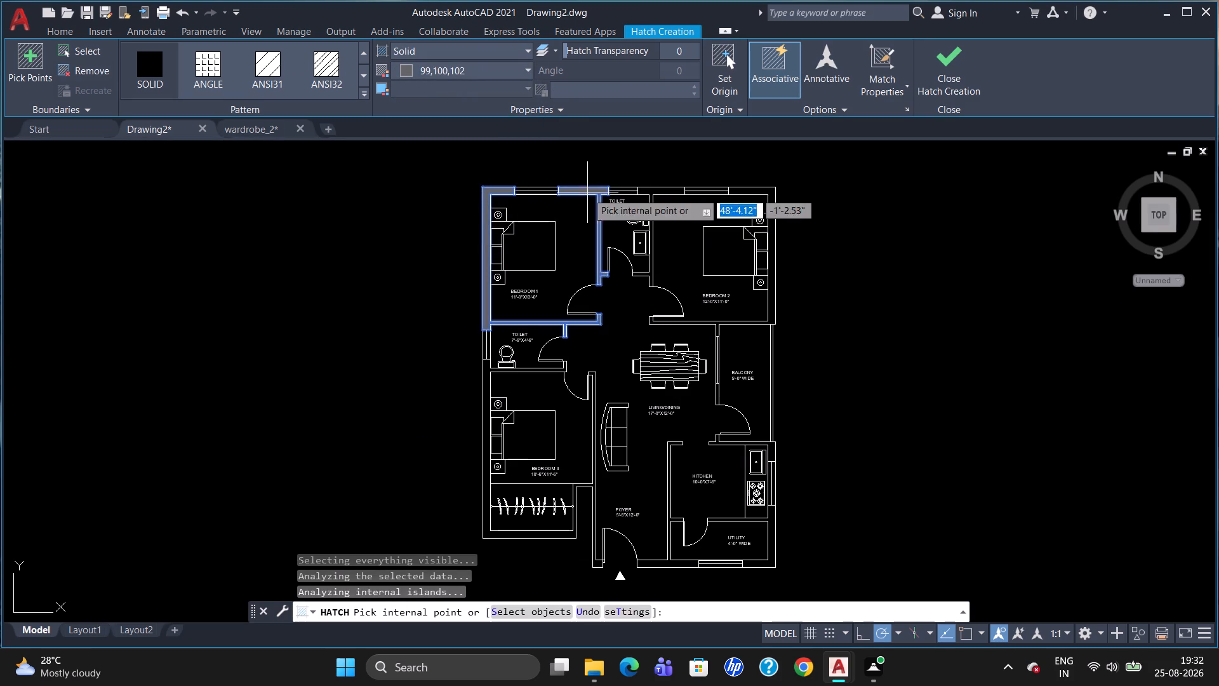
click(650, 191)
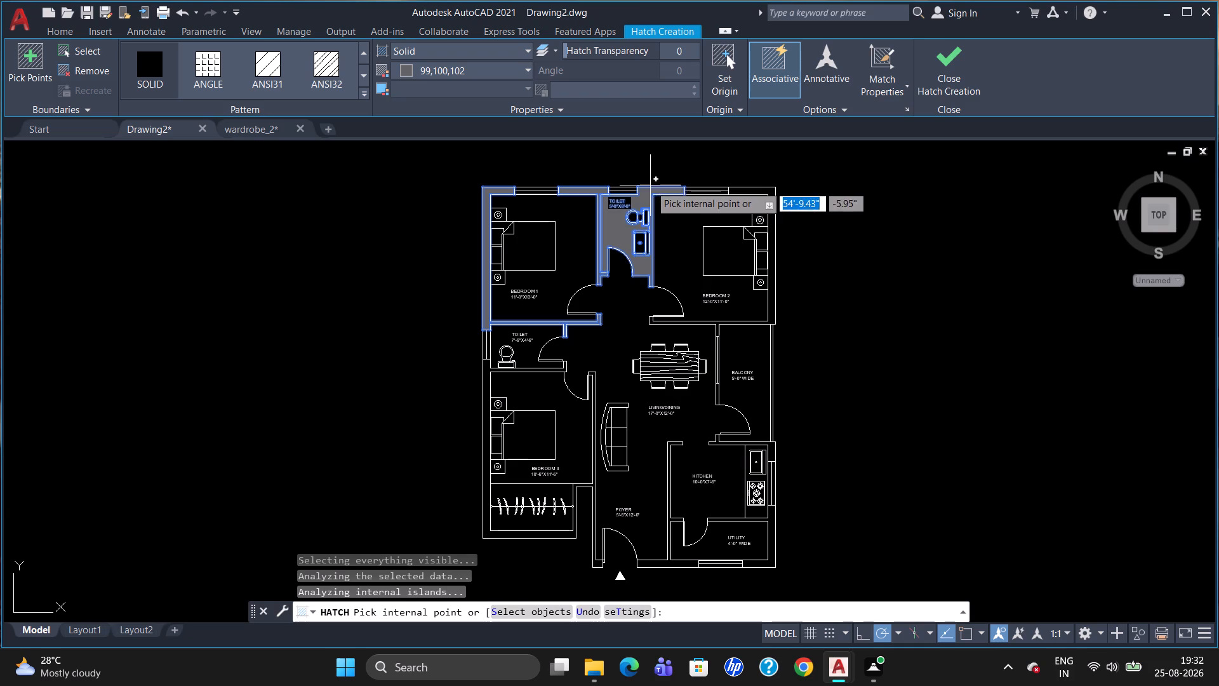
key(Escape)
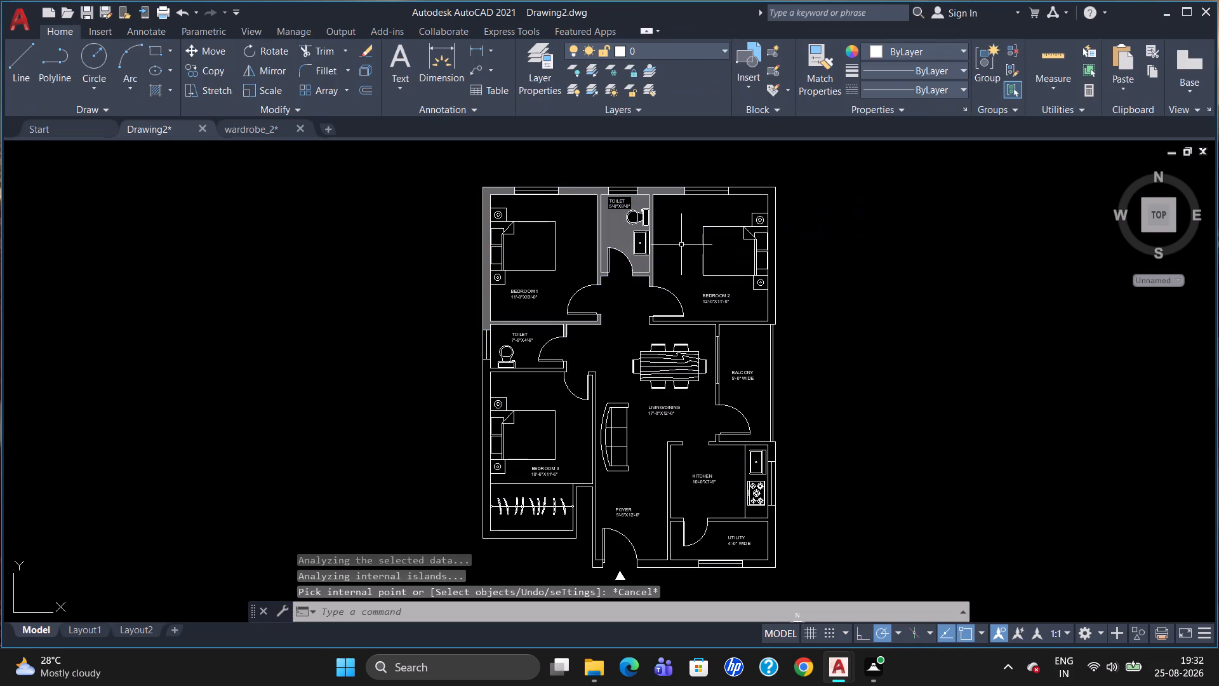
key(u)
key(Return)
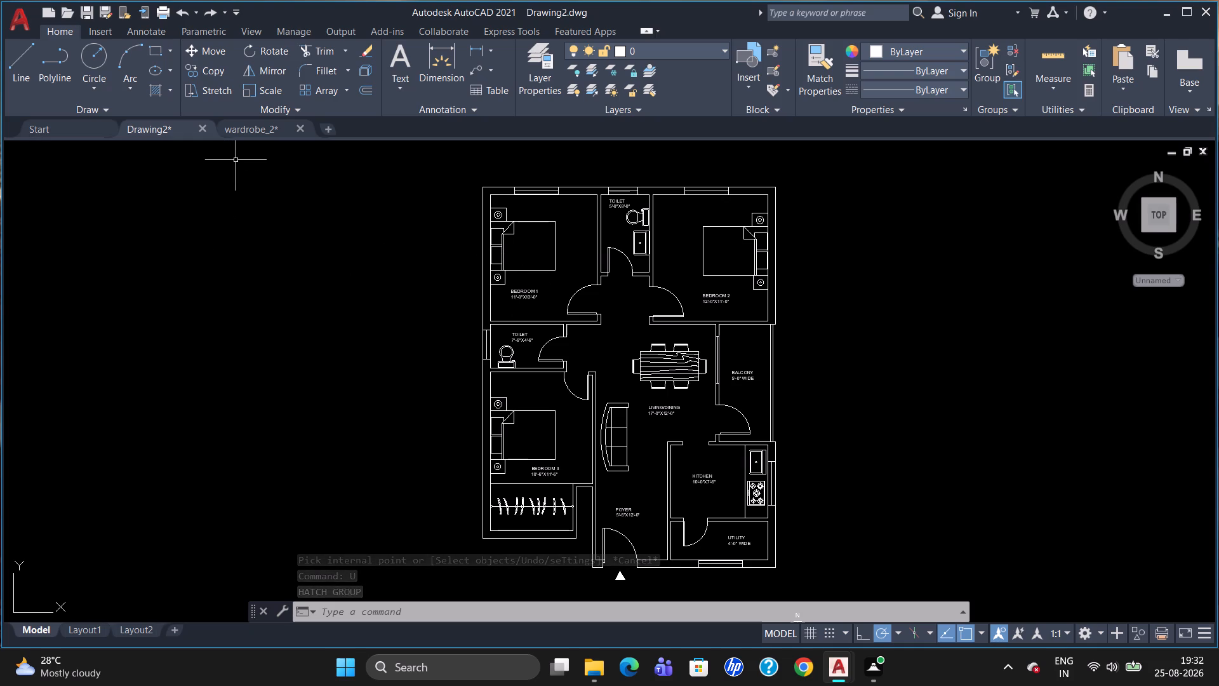
Hatch the outer walls of Bedroom 1, Bedroom 3 and its toilet, and the foyer and utility walls solid grey 99,100,102.
click(173, 90)
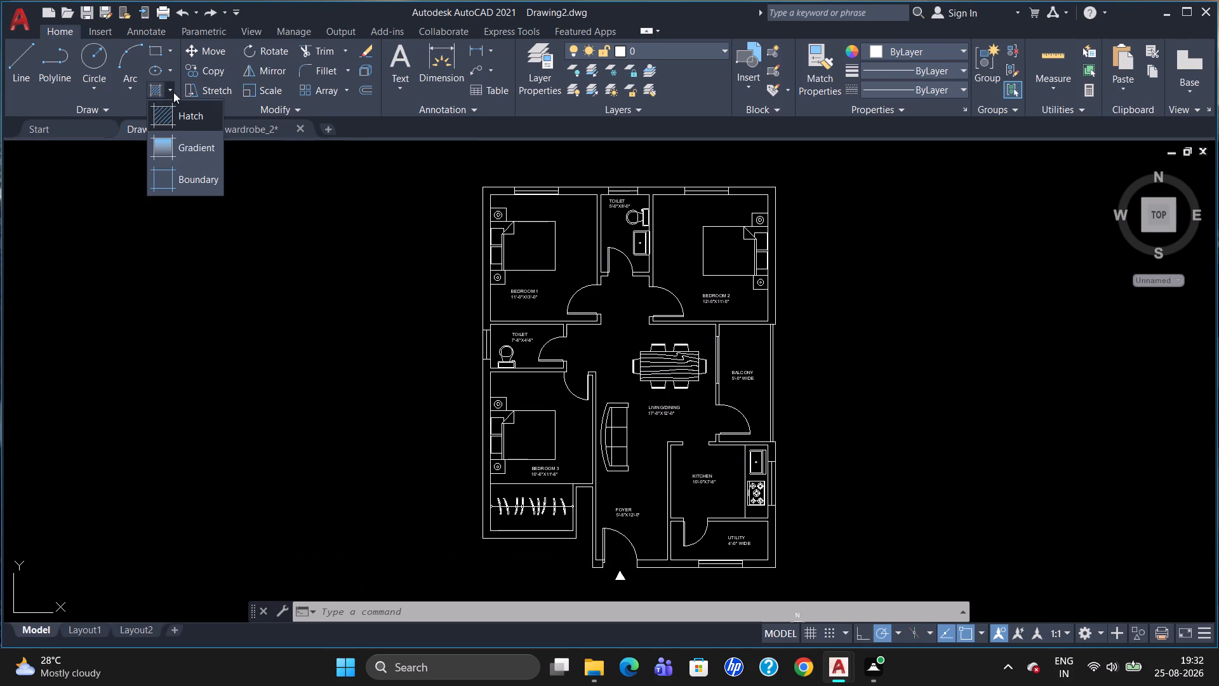
click(185, 123)
click(429, 67)
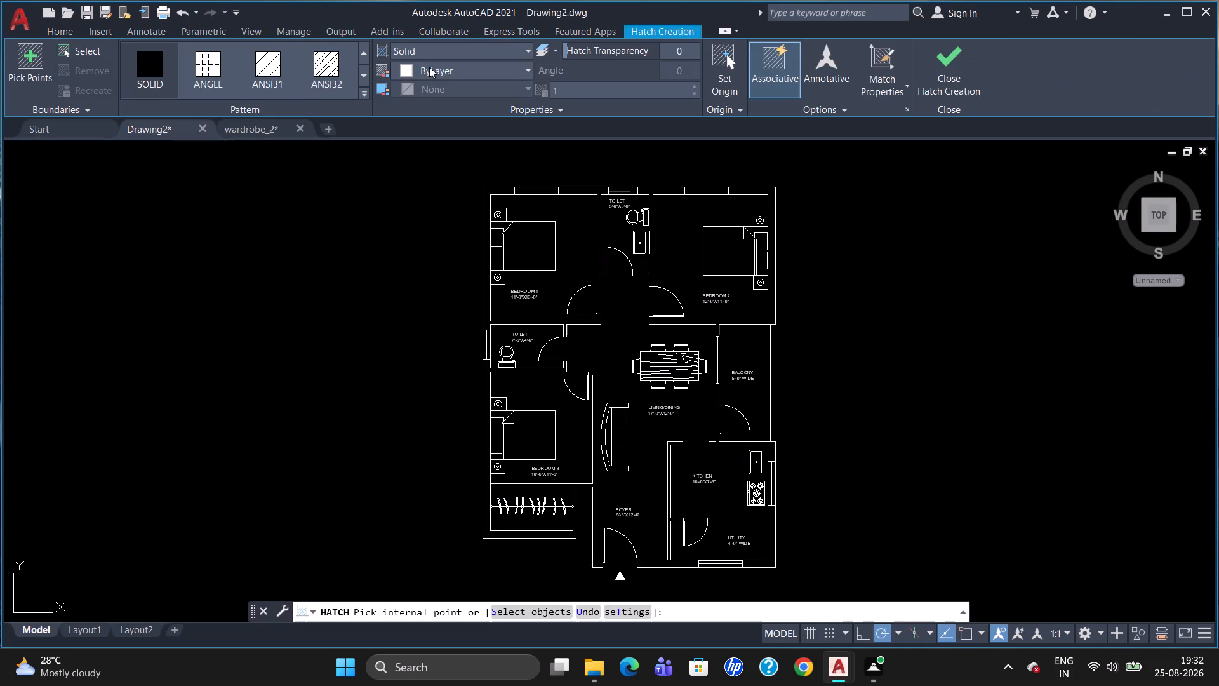
click(441, 51)
click(441, 51)
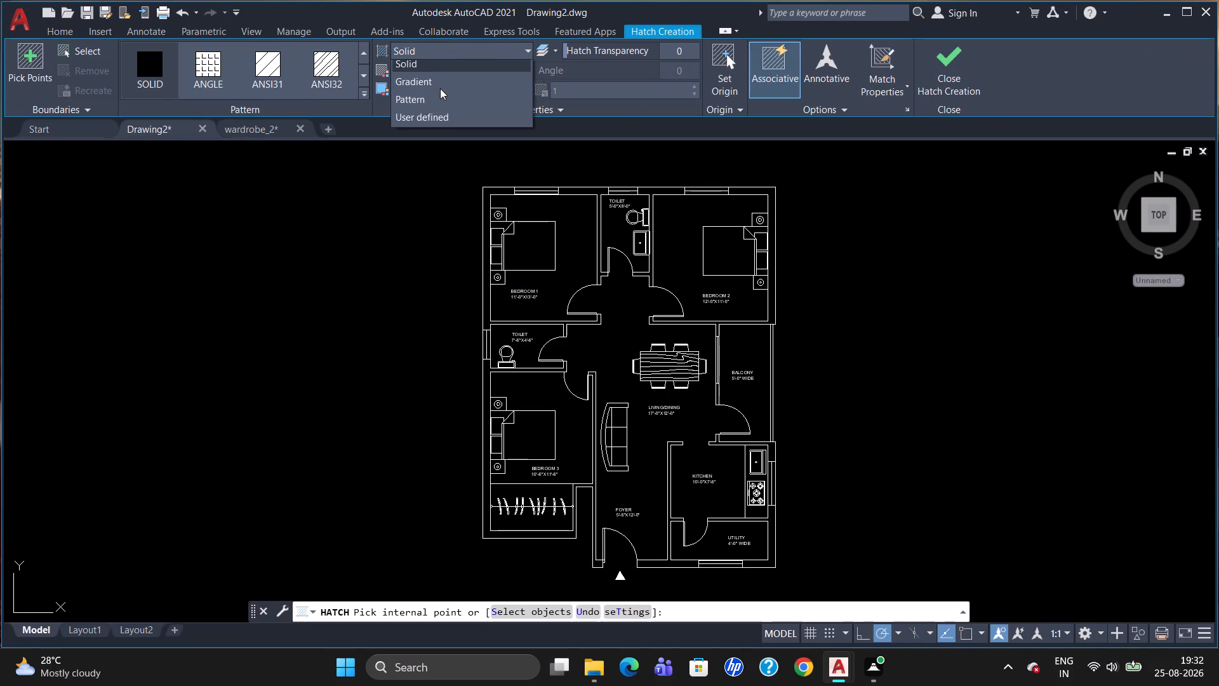
click(443, 72)
click(448, 70)
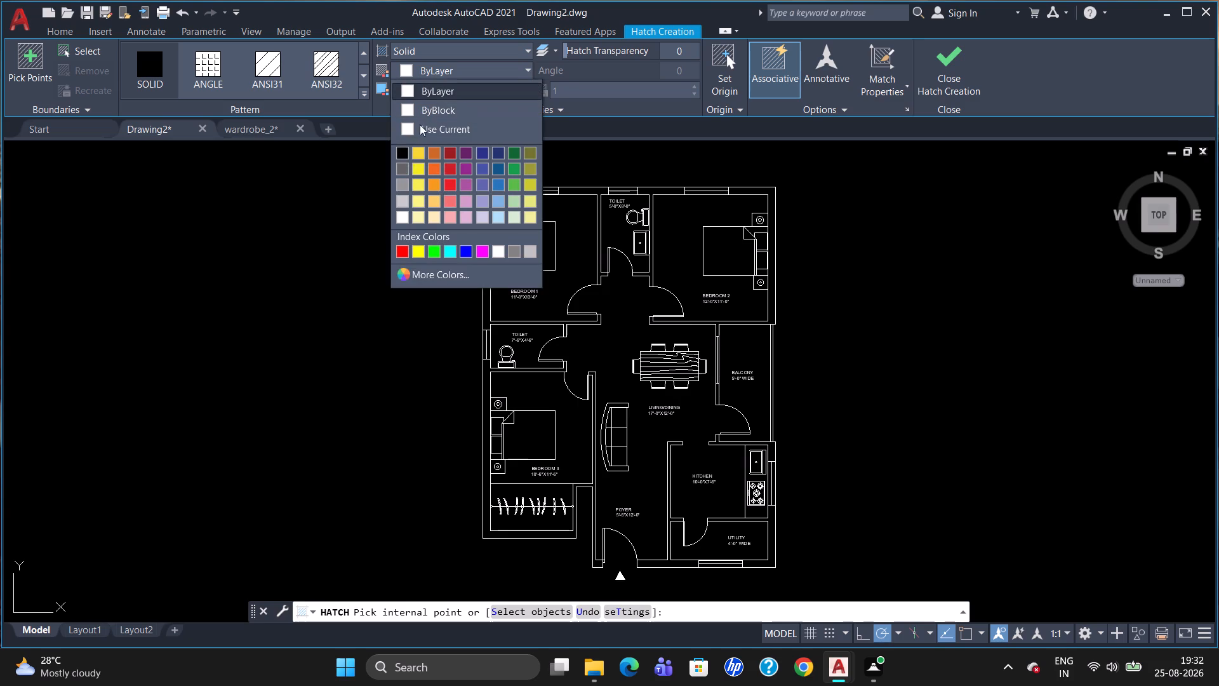
click(404, 170)
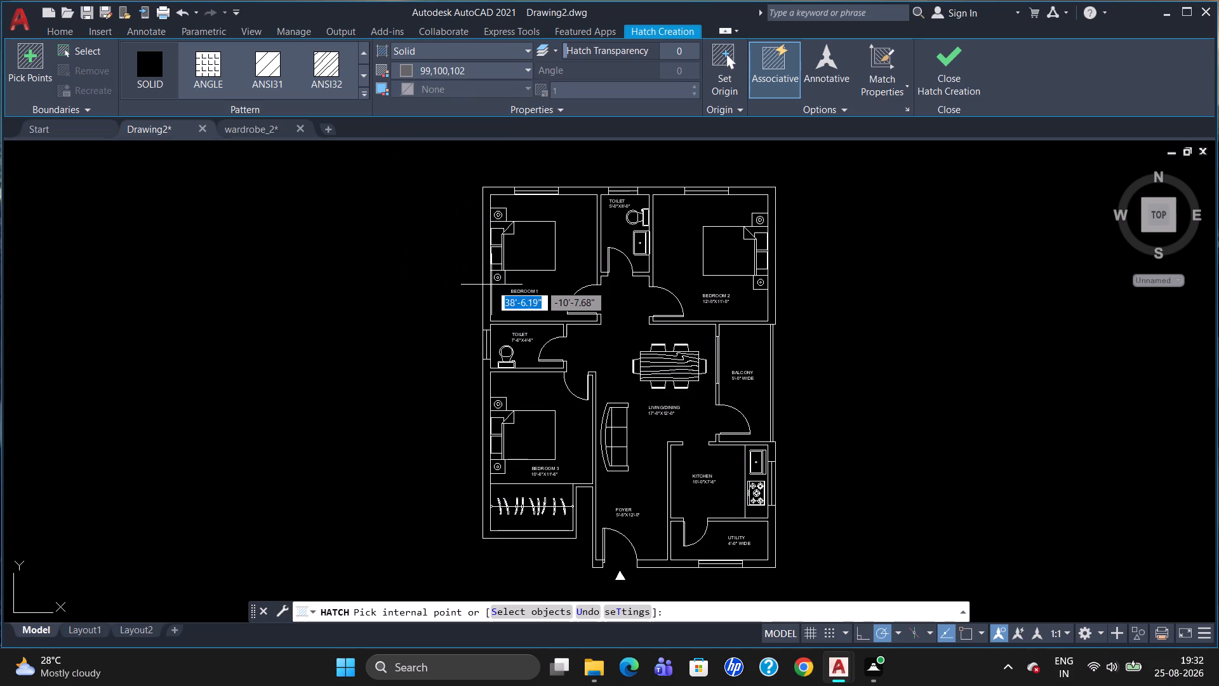
click(483, 288)
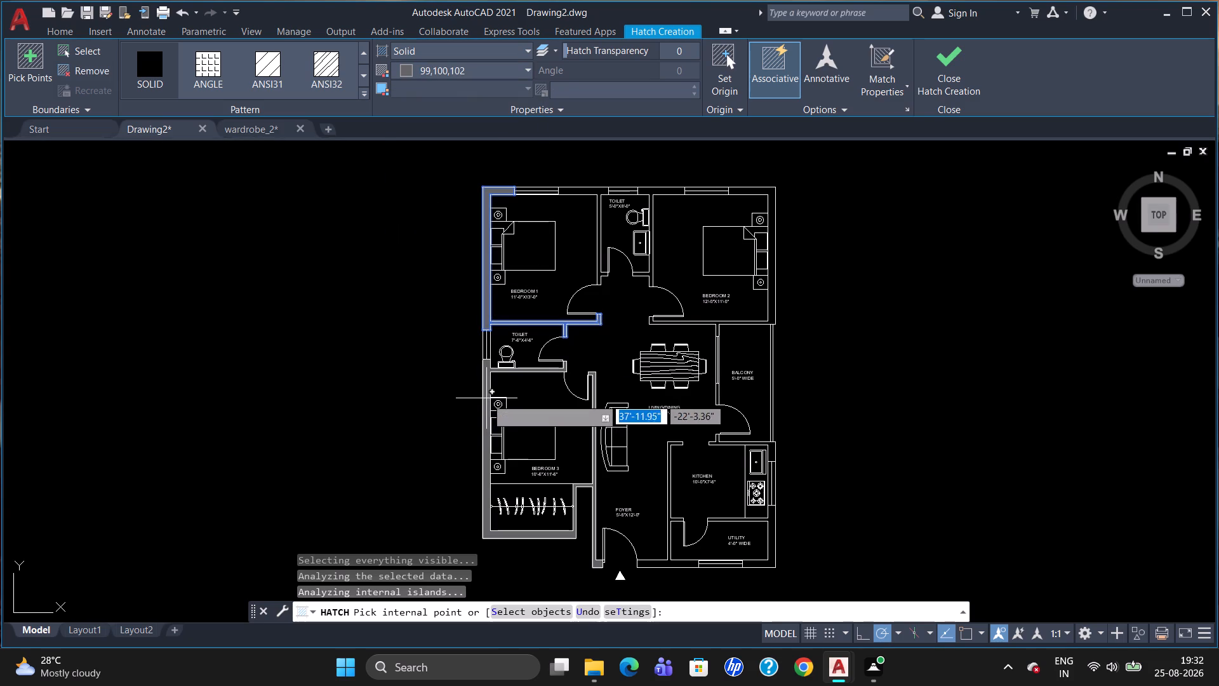
click(486, 399)
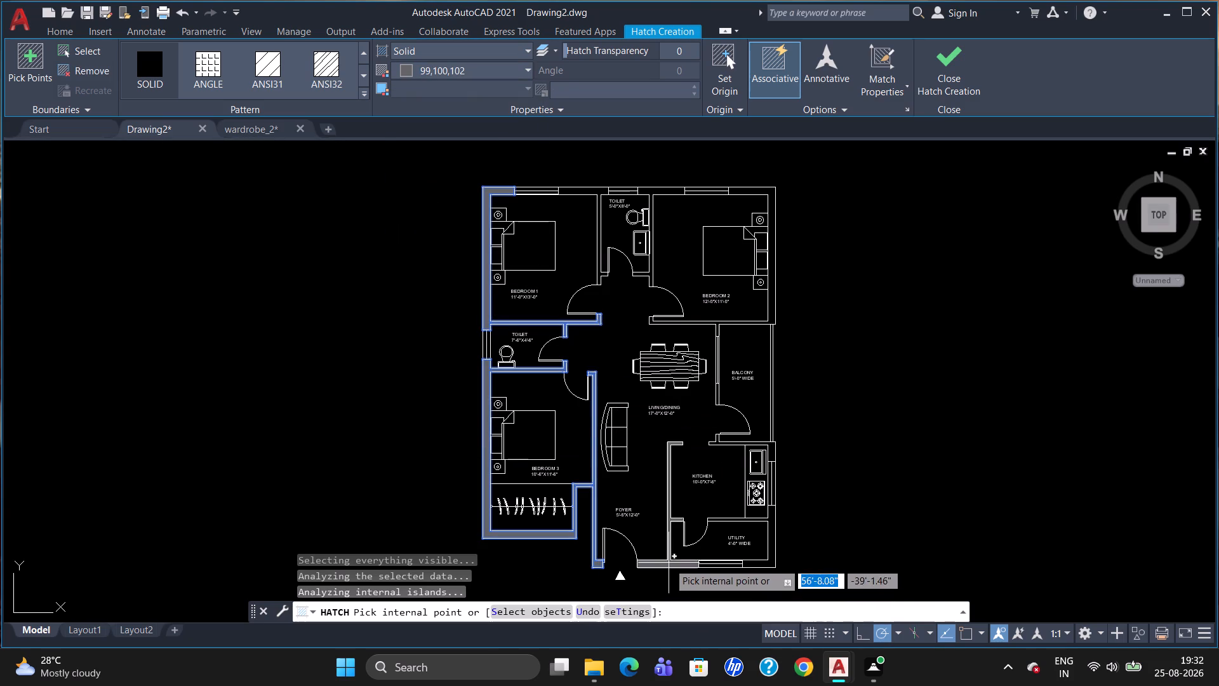
click(669, 561)
click(764, 565)
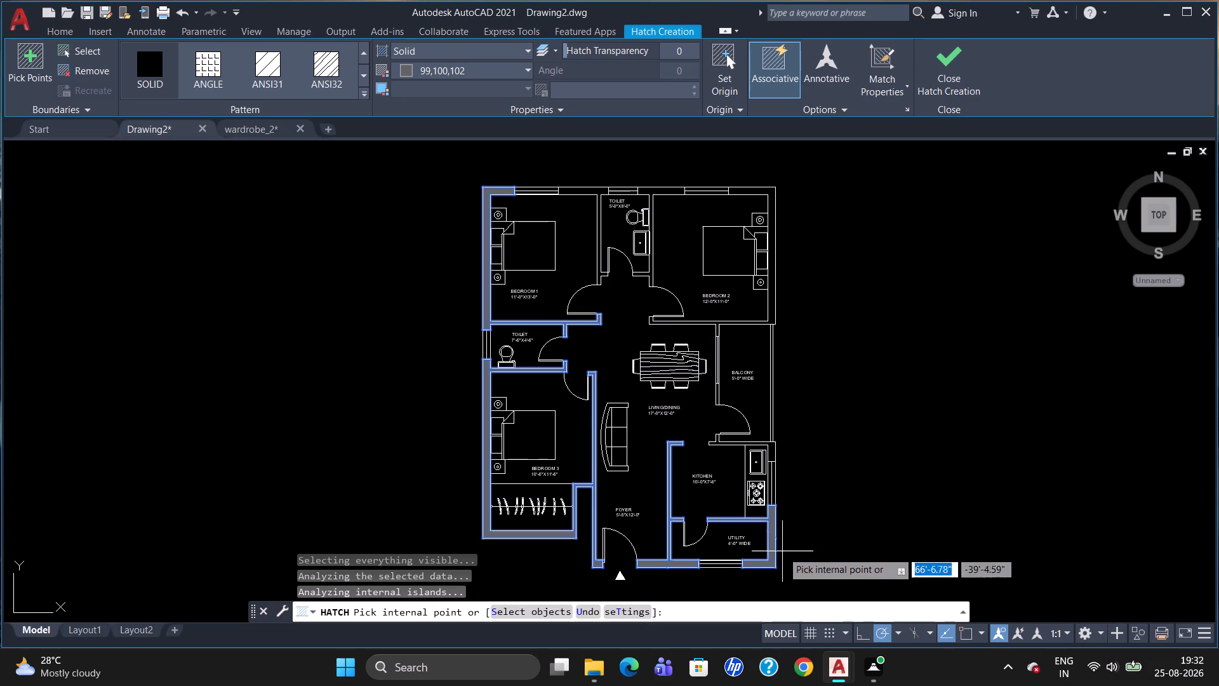
Extend the grey hatch to the kitchen–balcony walls, the wall between Bedroom 2 and the balcony, and the piece beside the balcony door.
scroll(772, 447, up, 2)
click(769, 448)
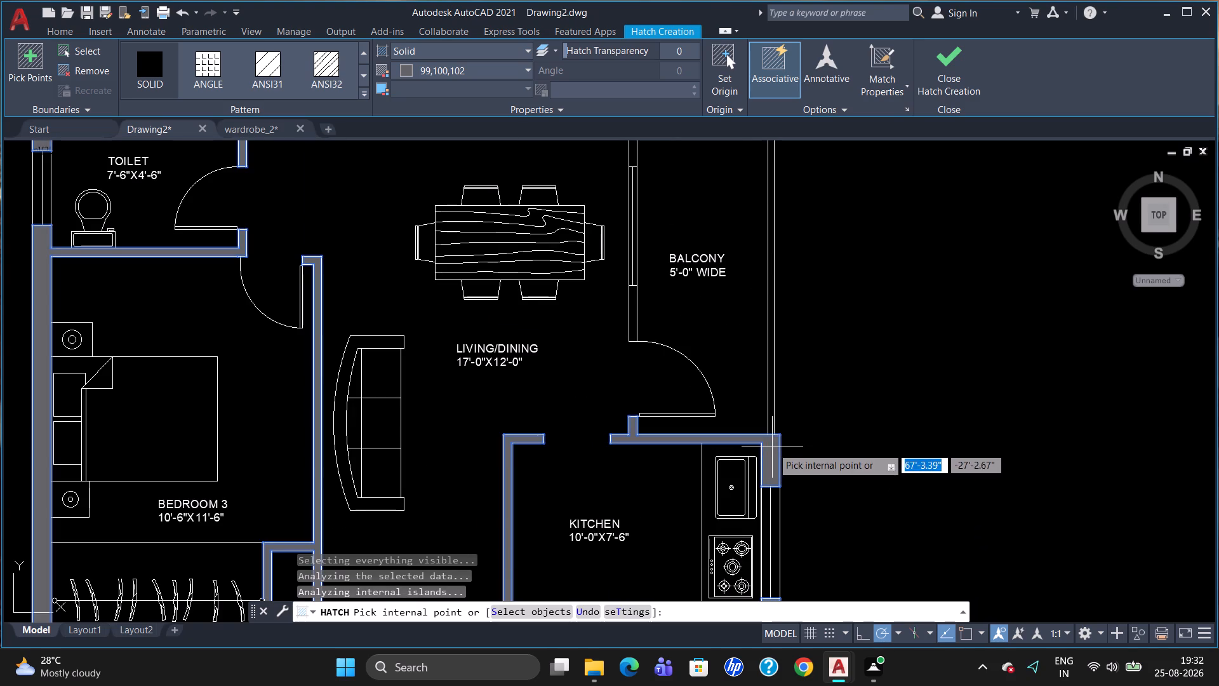
scroll(790, 357, down, 3)
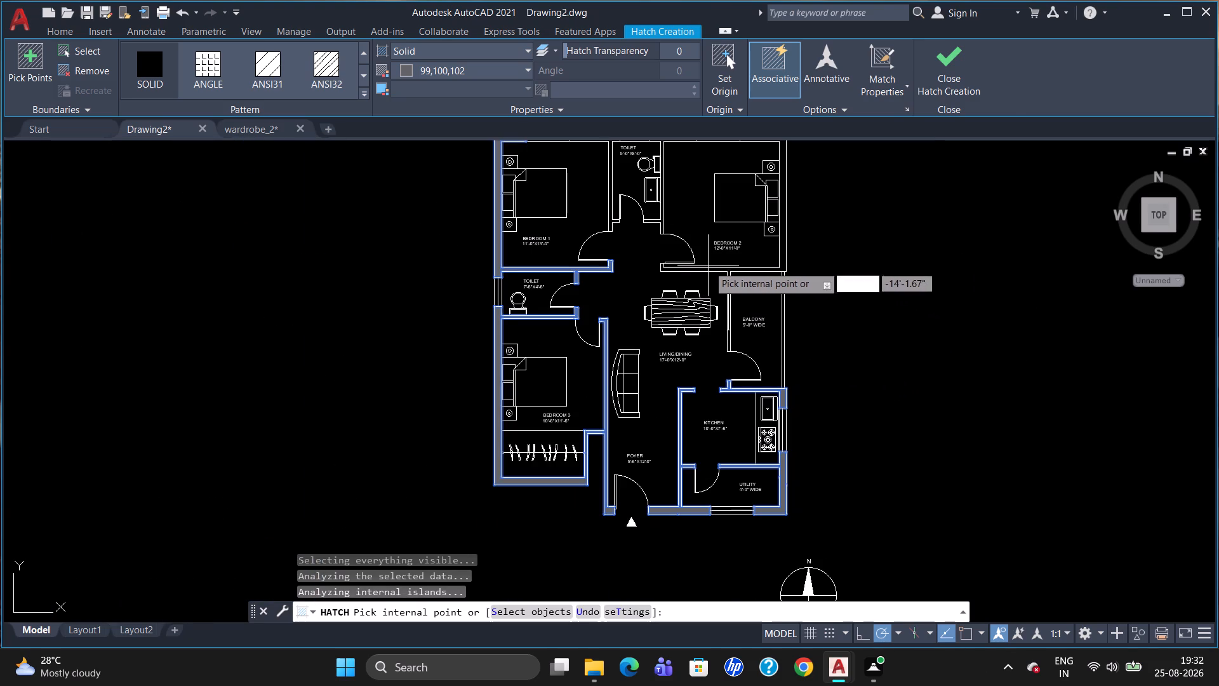
scroll(719, 270, up, 2)
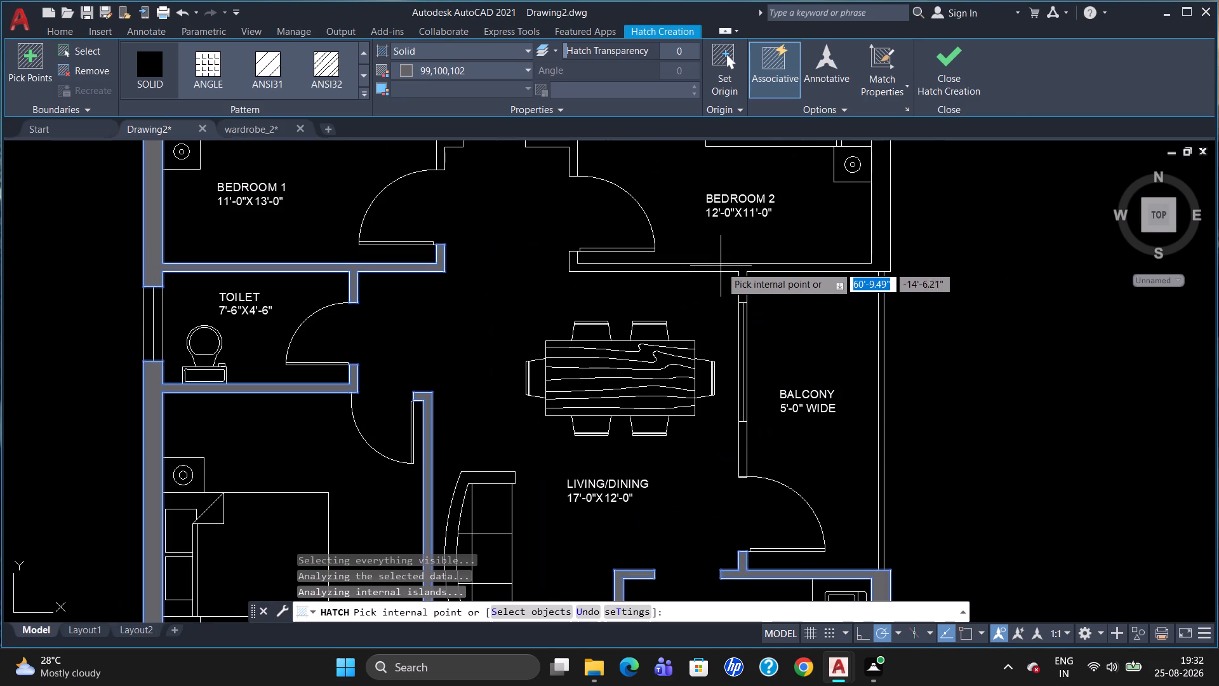
click(721, 269)
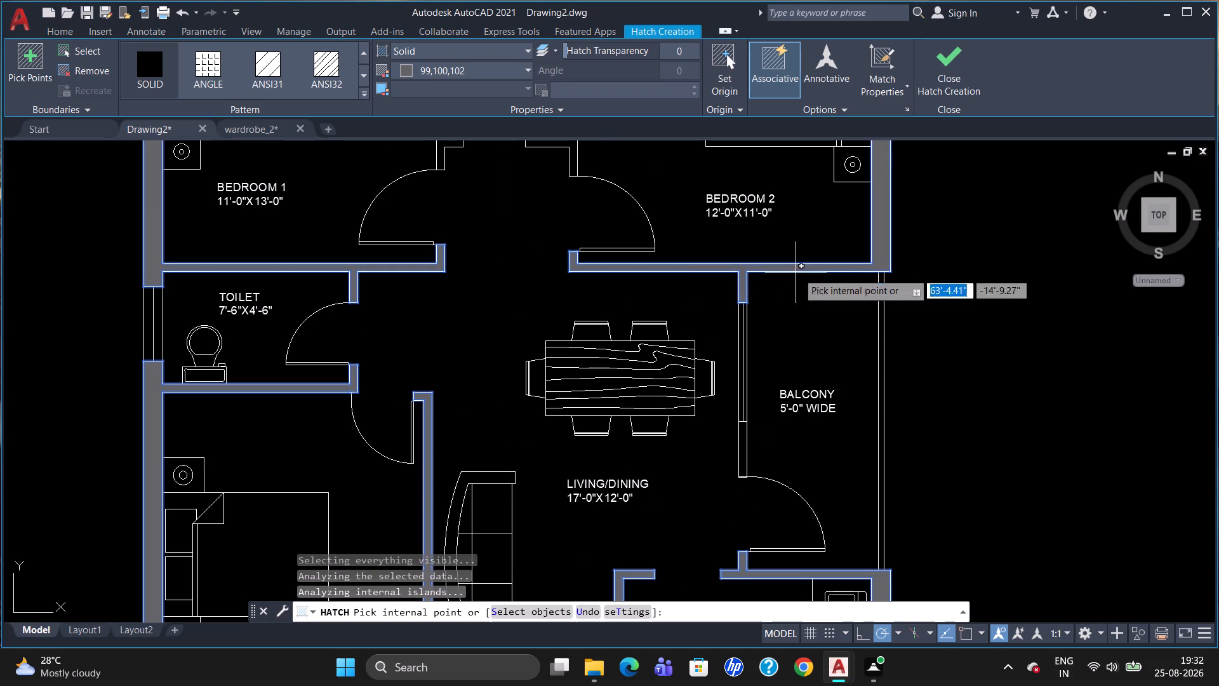
scroll(900, 267, down, 1)
scroll(773, 409, up, 2)
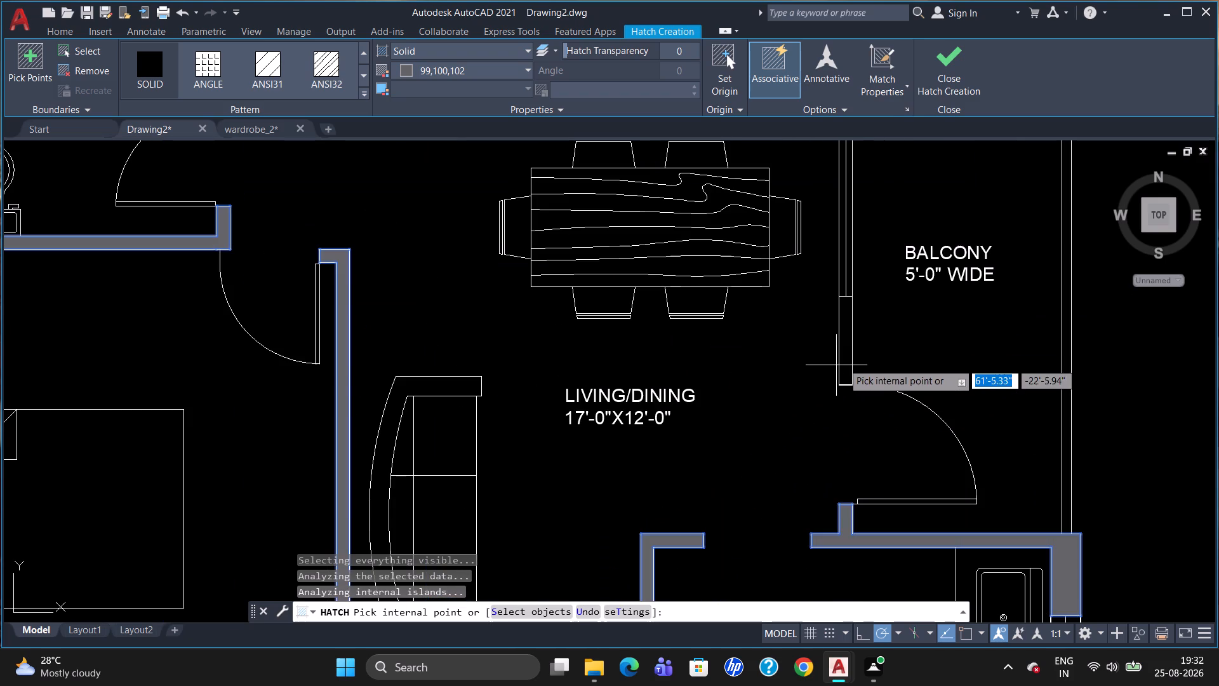
click(847, 346)
Fill the remaining top exterior wall and the toilet walls between Bedroom 1 and Bedroom 2 with the same grey hatch.
scroll(847, 348, down, 4)
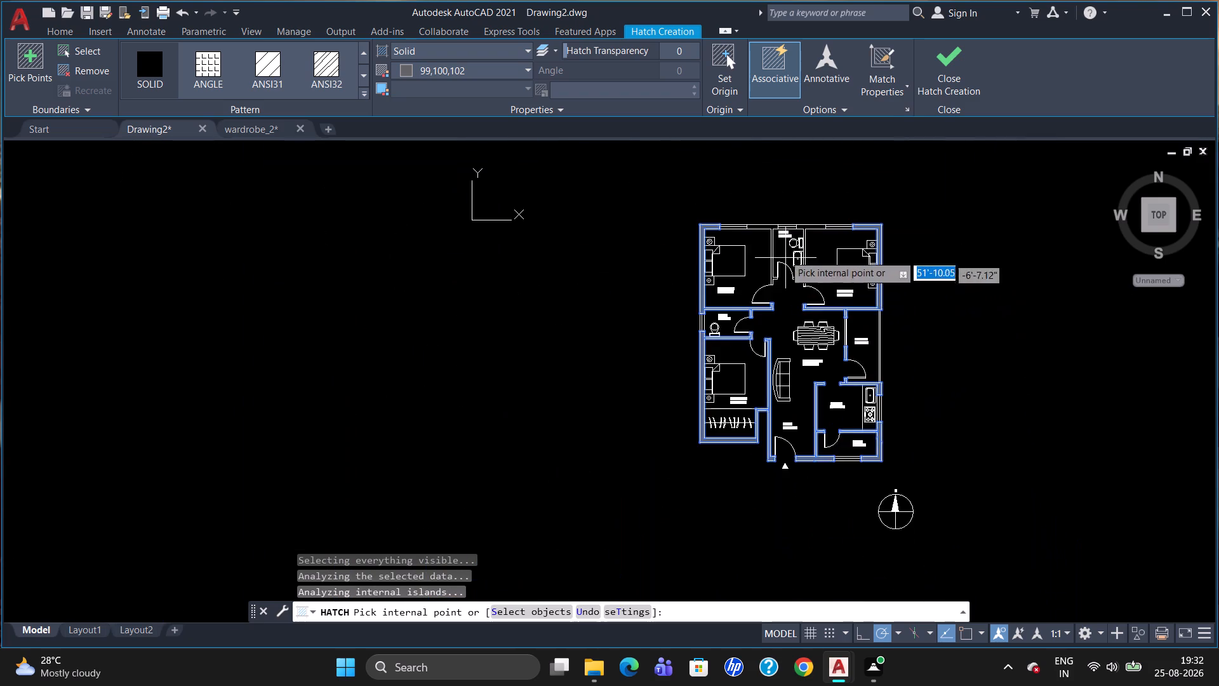
scroll(784, 250, up, 2)
scroll(839, 290, up, 2)
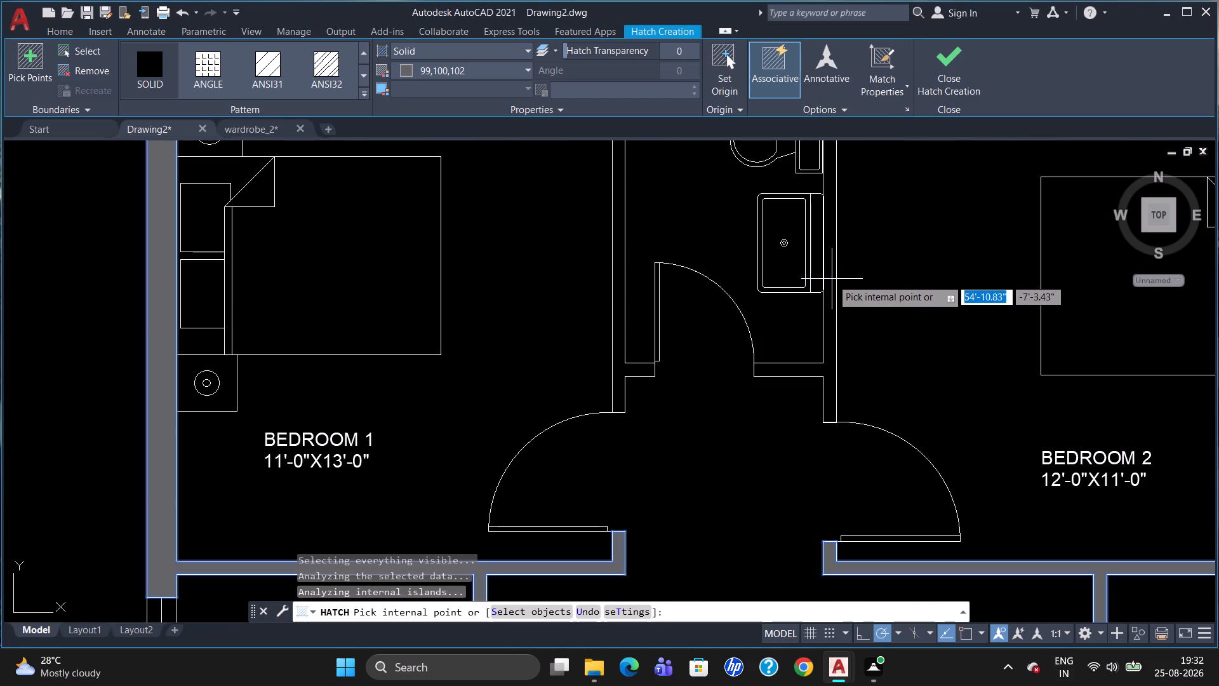
click(830, 288)
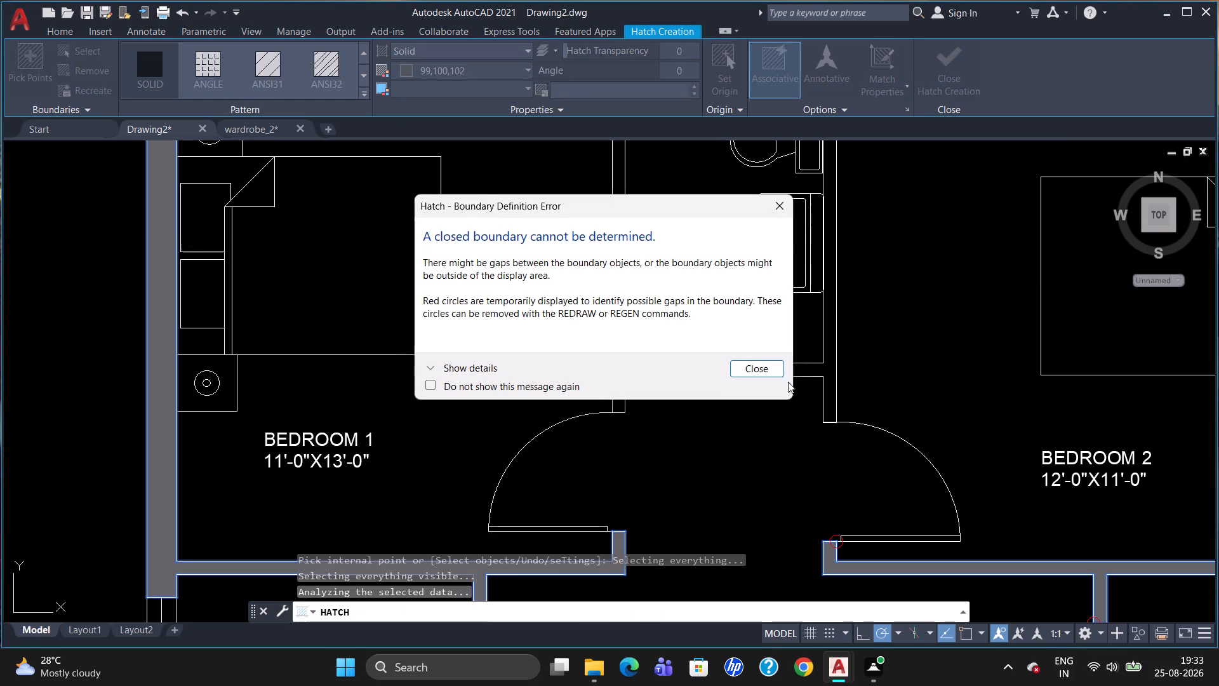
click(754, 365)
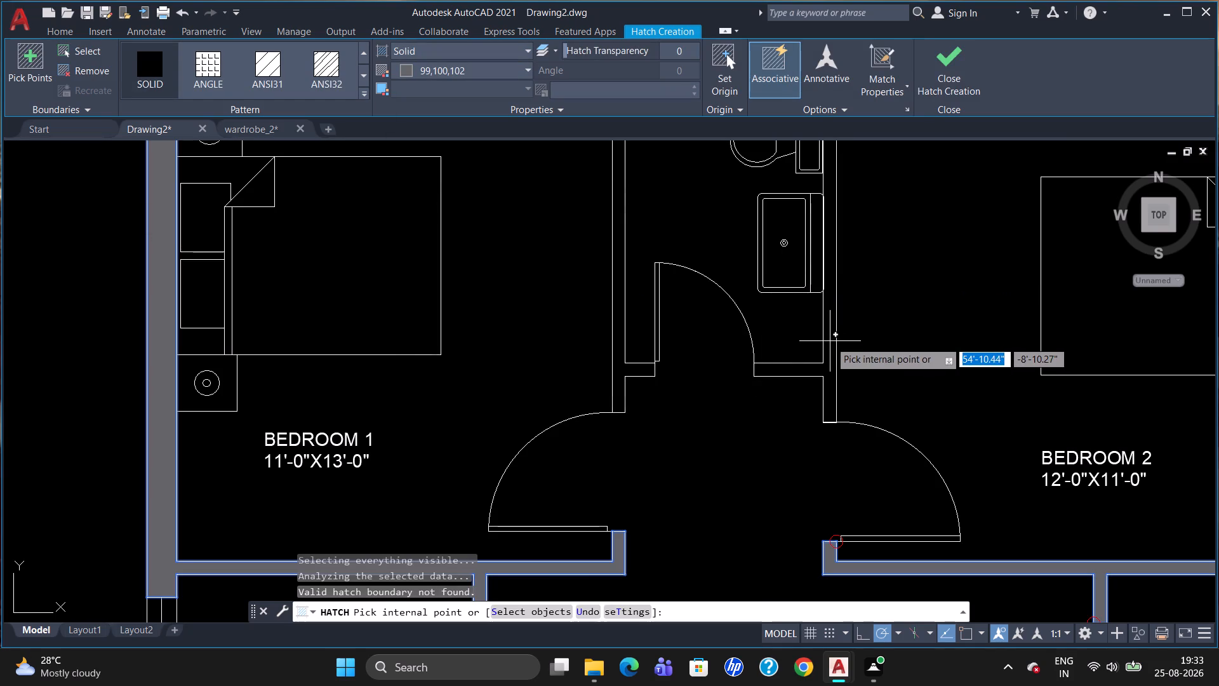
click(830, 341)
click(770, 365)
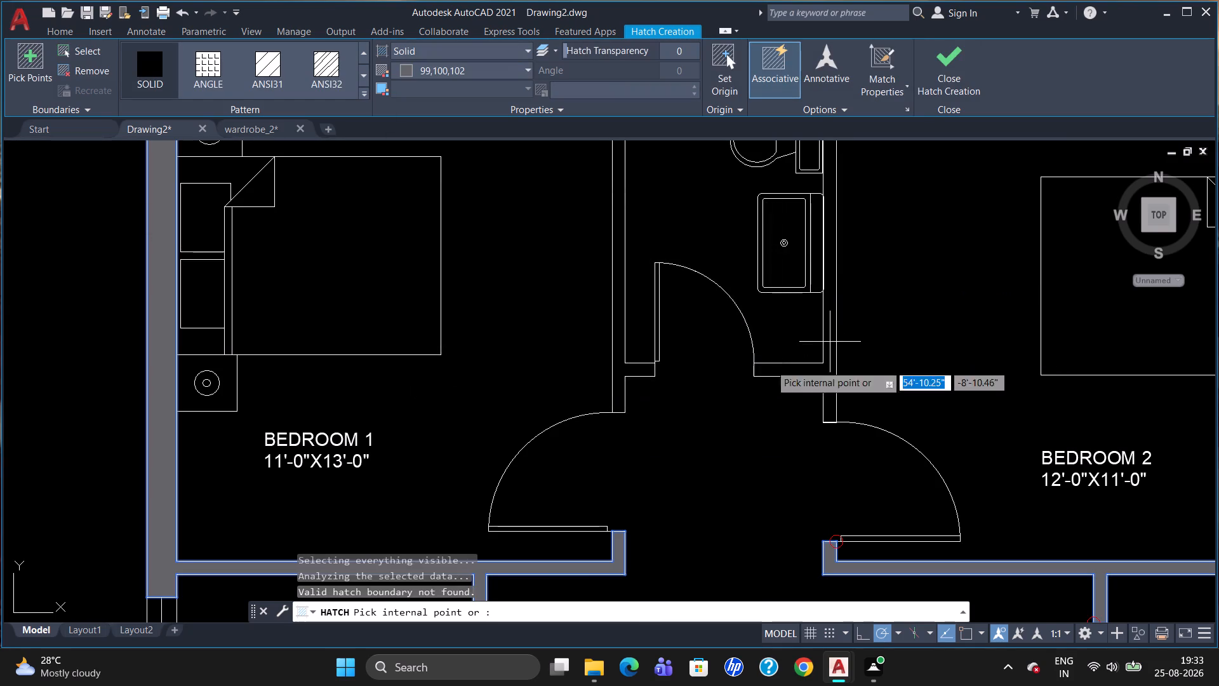
scroll(846, 326, down, 2)
scroll(844, 247, up, 1)
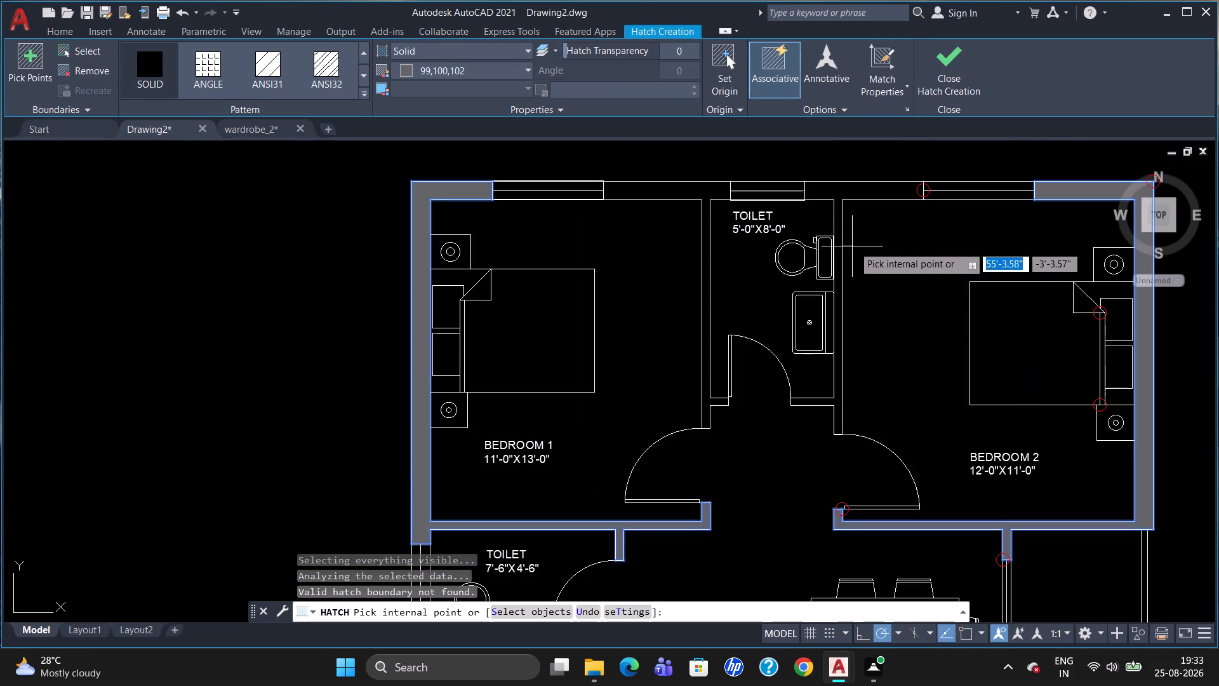
click(844, 191)
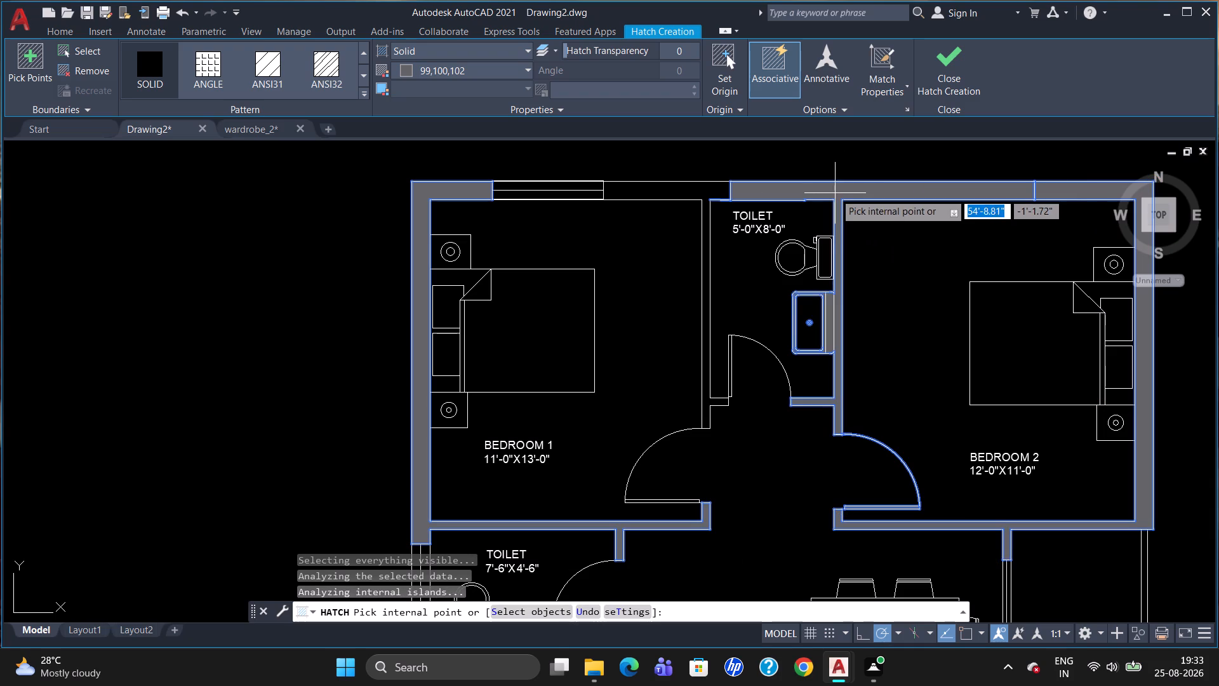
click(667, 188)
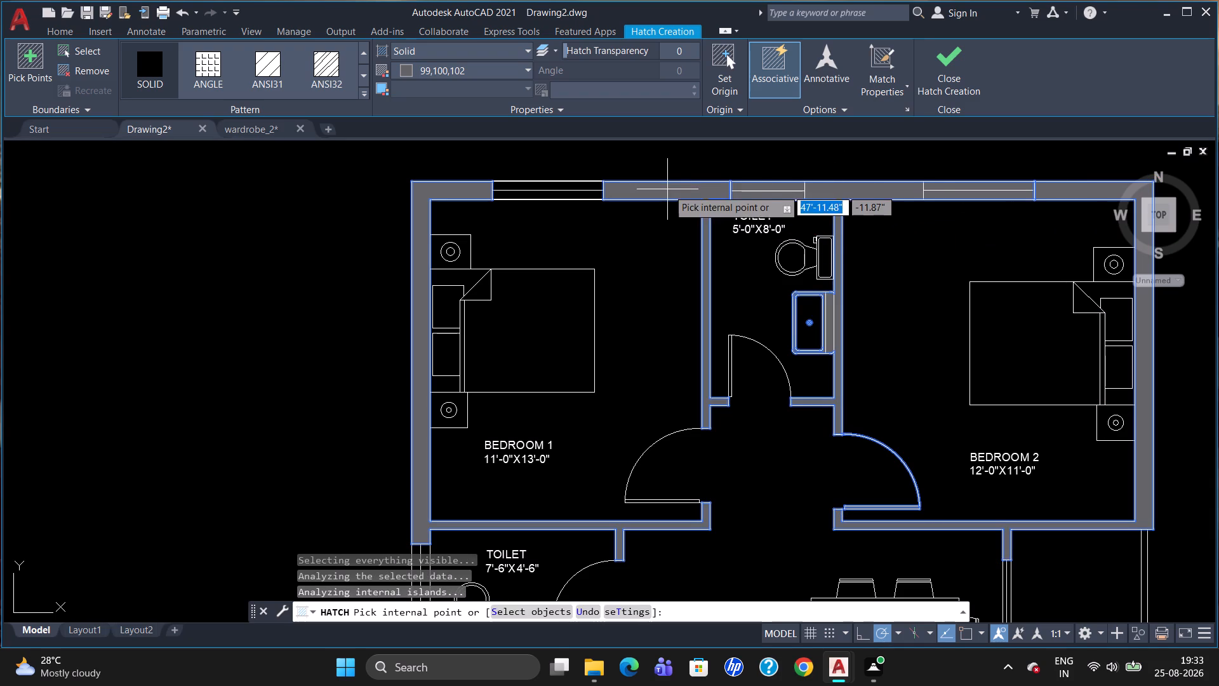
key(Escape)
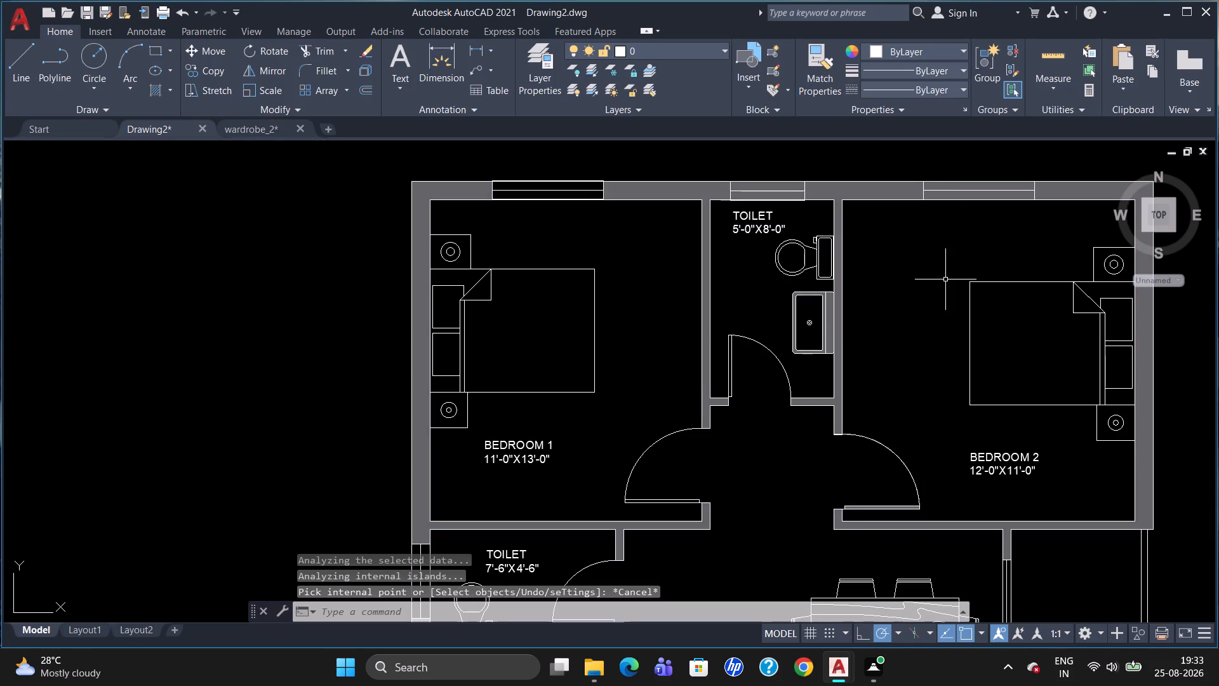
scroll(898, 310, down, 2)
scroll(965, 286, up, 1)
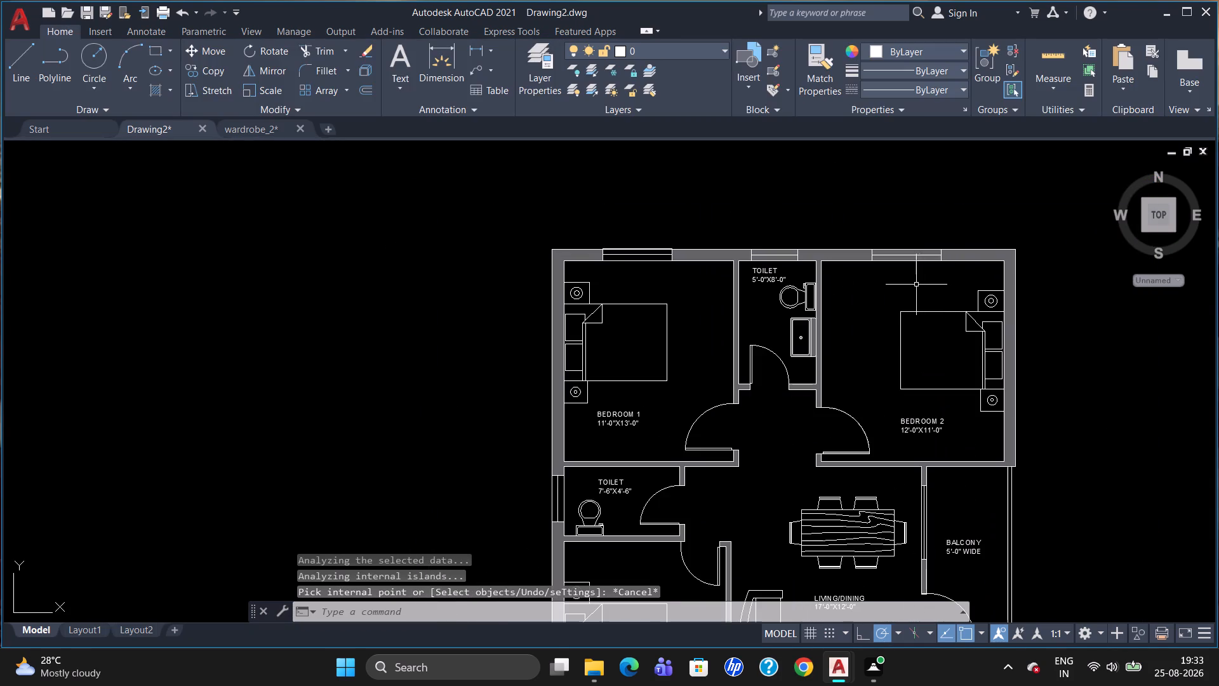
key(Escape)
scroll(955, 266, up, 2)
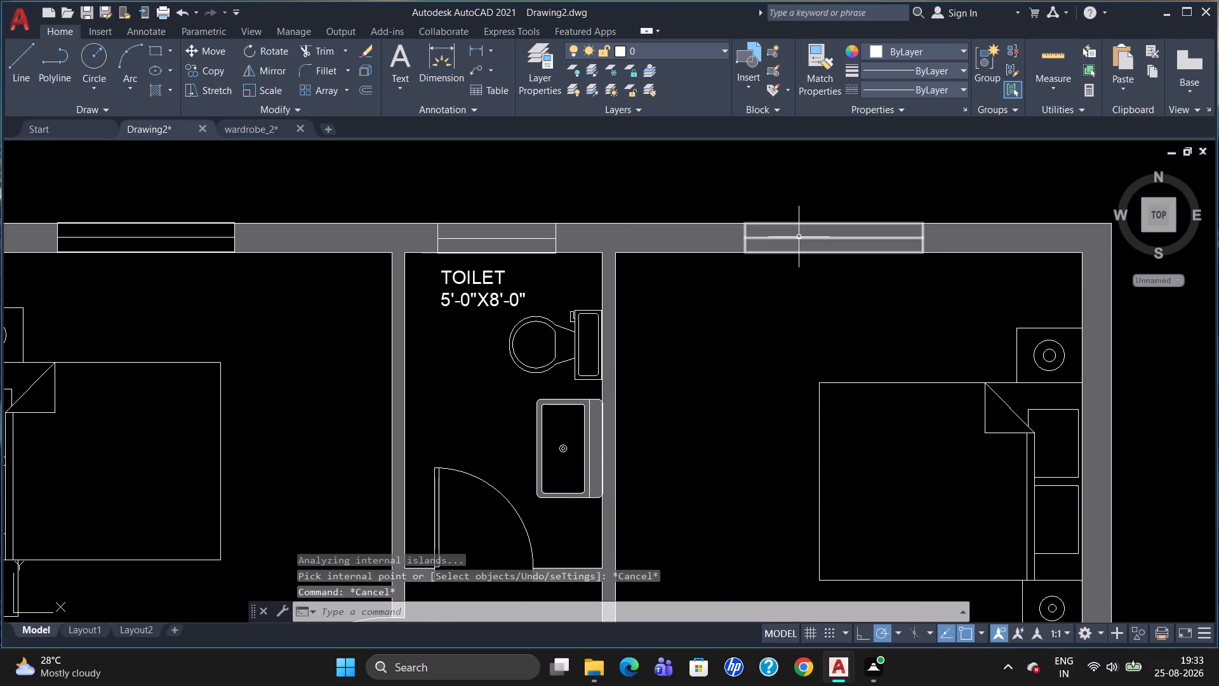
Delete the windows in the top exterior wall at Bedroom 2 and at the 5'-0"X8'-0" toilet.
click(797, 237)
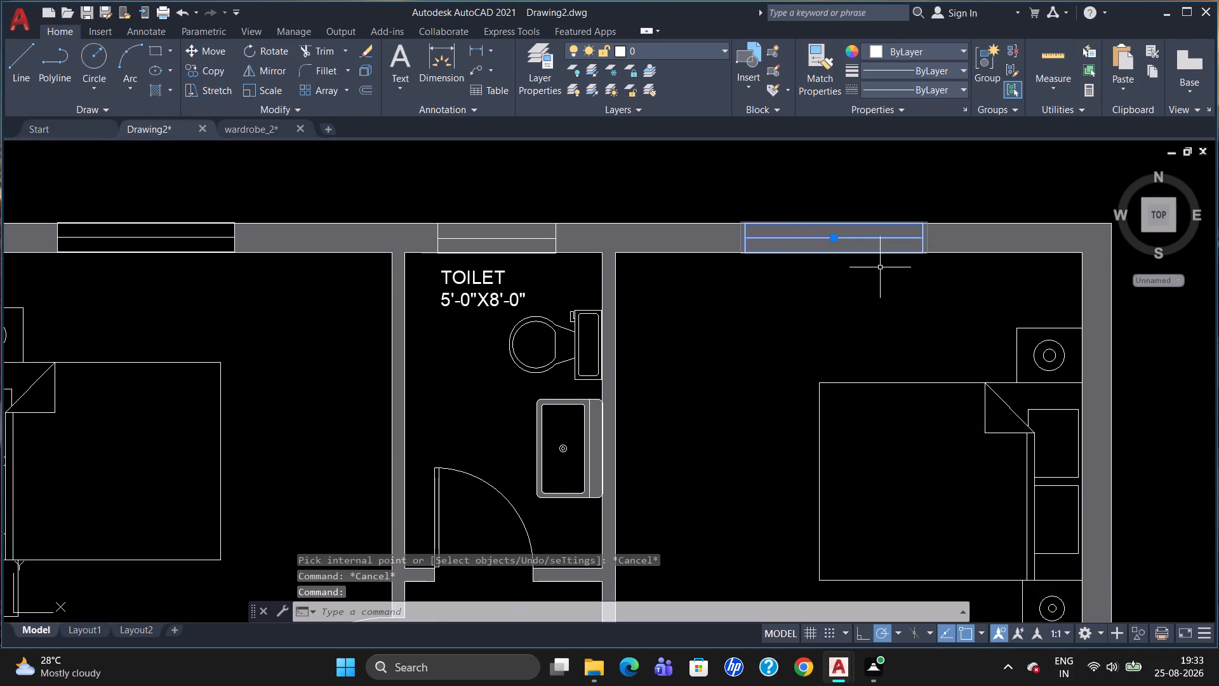
key(Delete)
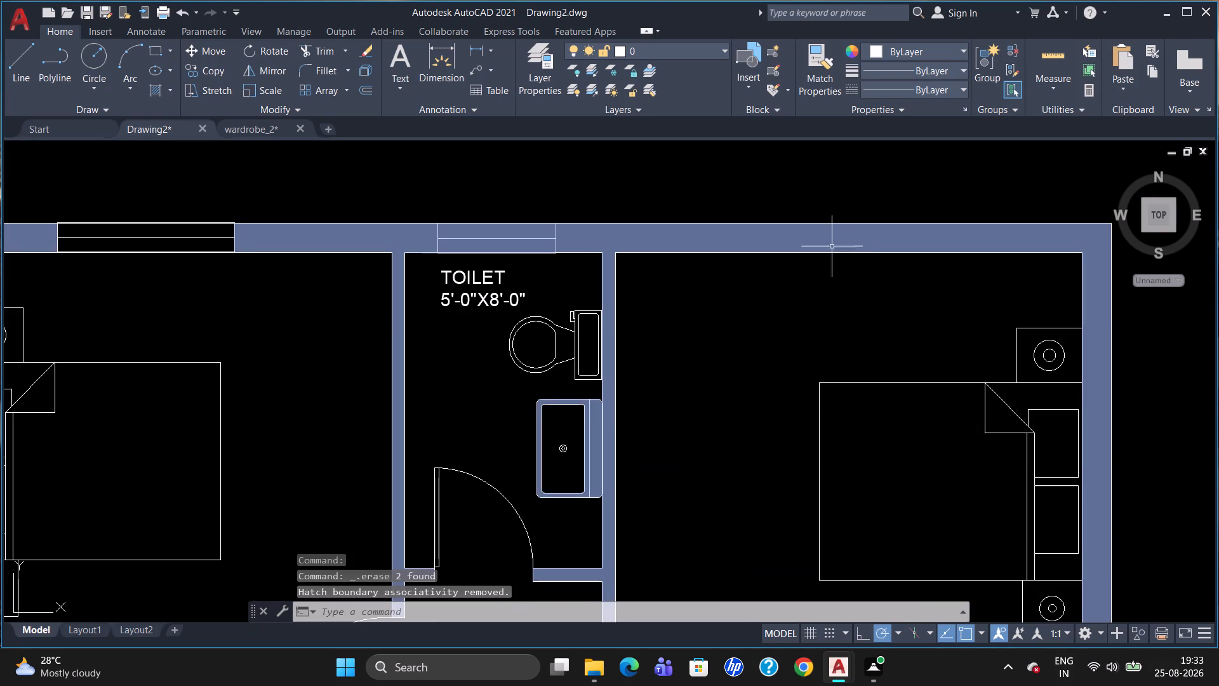
click(503, 240)
key(Delete)
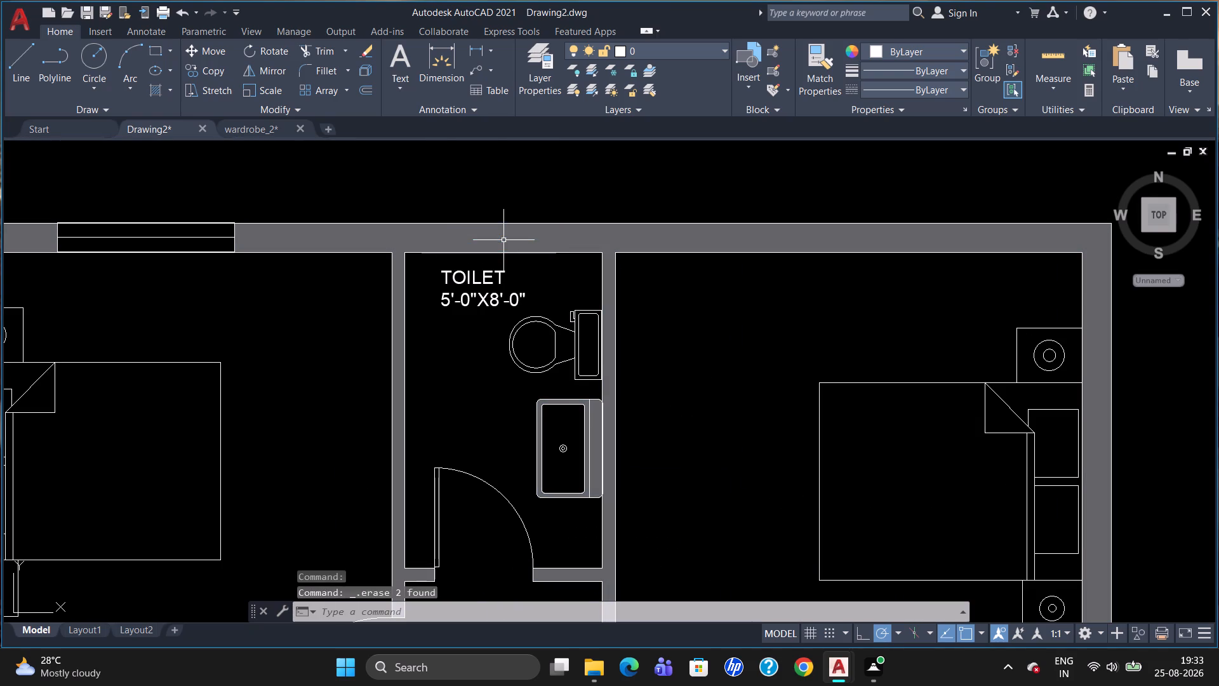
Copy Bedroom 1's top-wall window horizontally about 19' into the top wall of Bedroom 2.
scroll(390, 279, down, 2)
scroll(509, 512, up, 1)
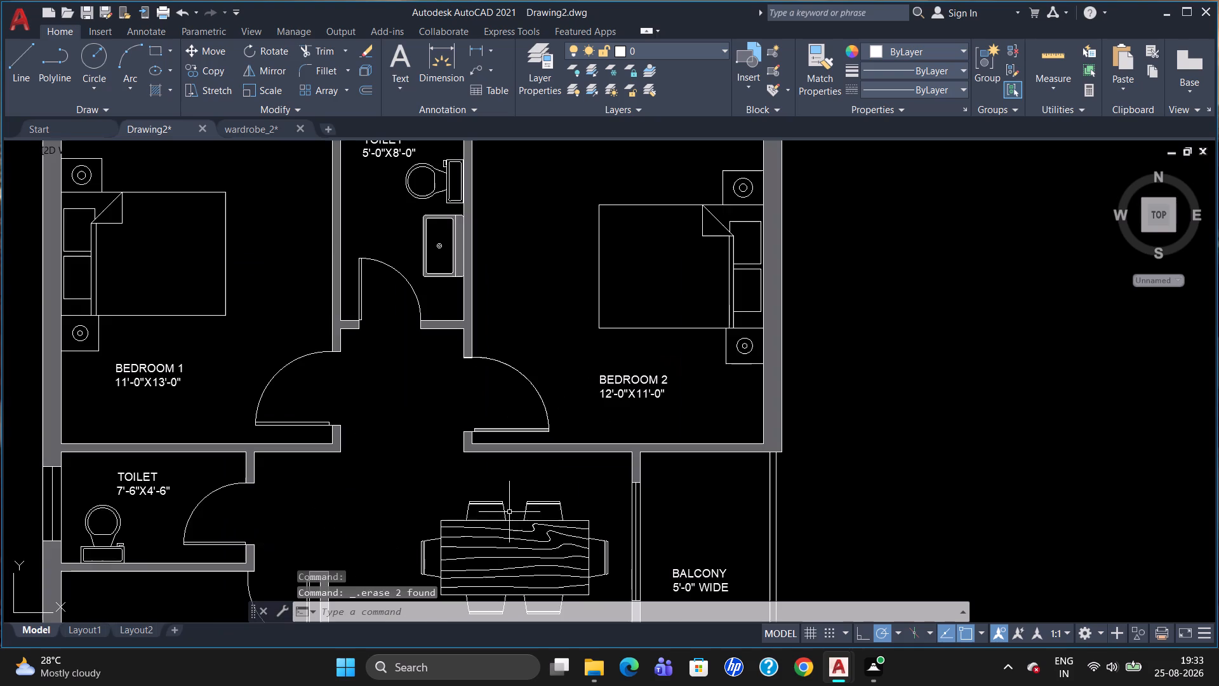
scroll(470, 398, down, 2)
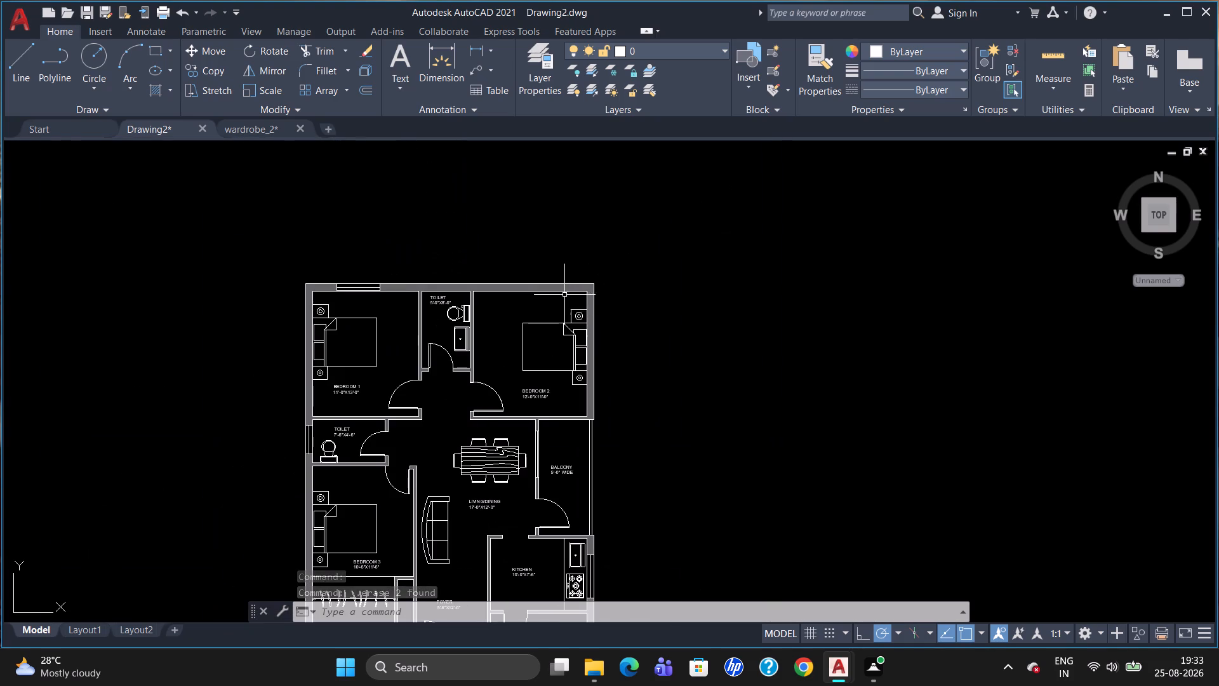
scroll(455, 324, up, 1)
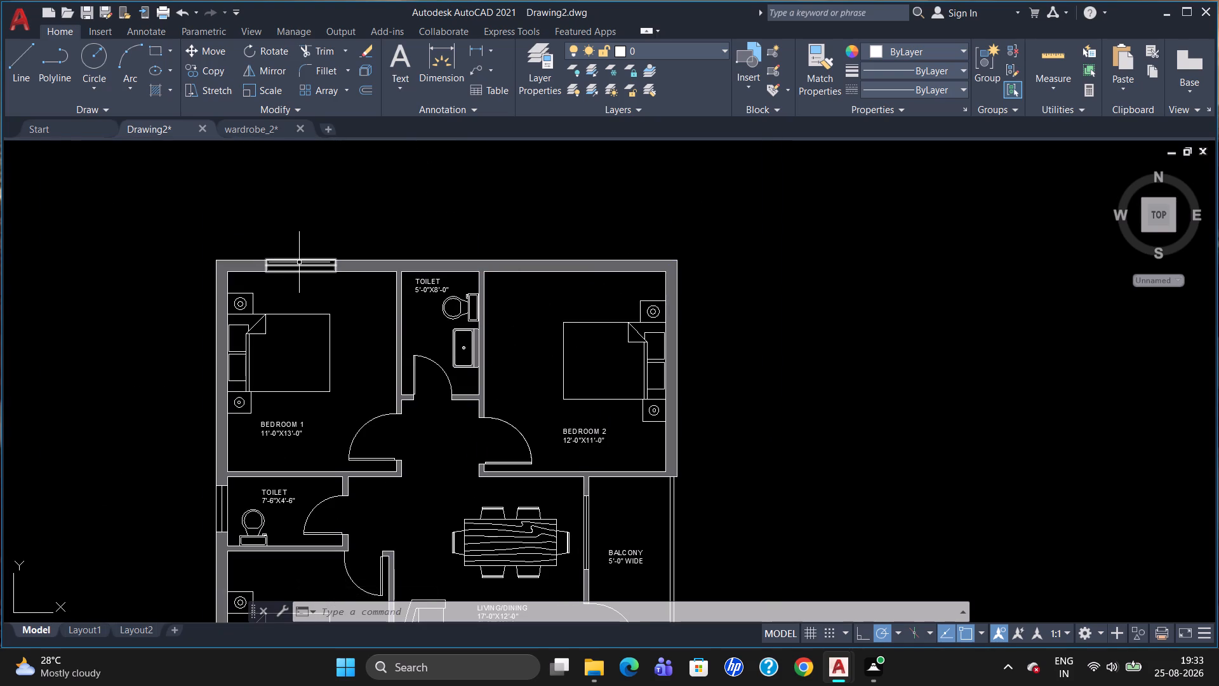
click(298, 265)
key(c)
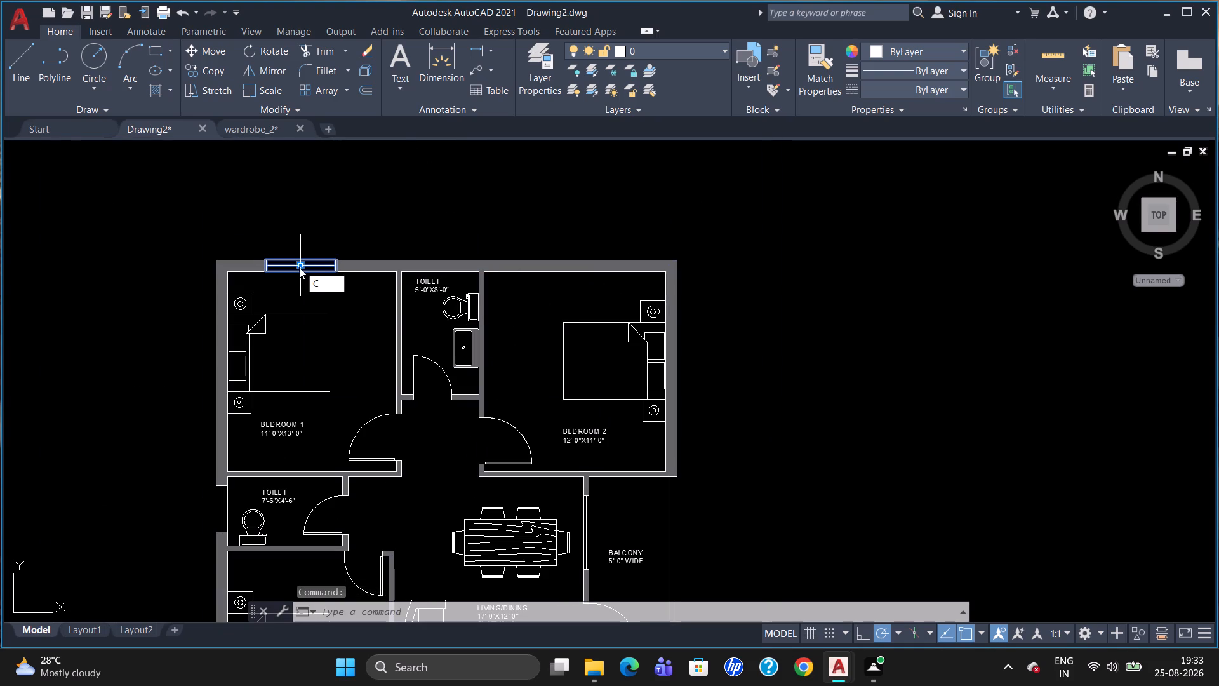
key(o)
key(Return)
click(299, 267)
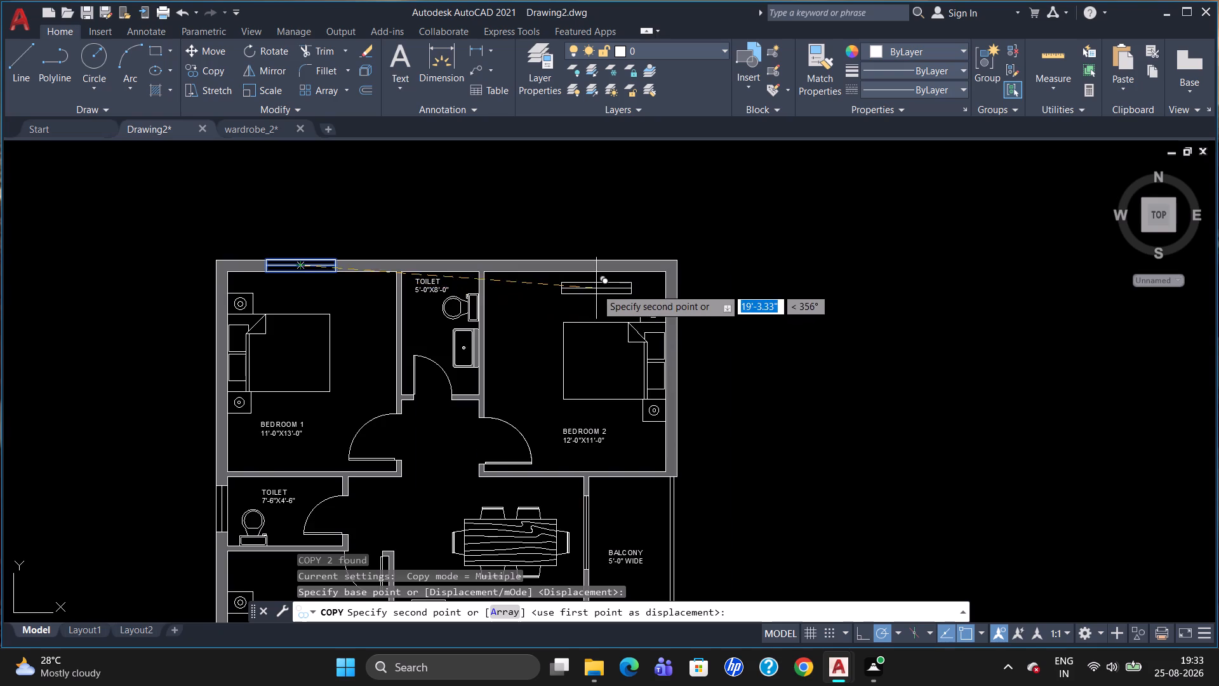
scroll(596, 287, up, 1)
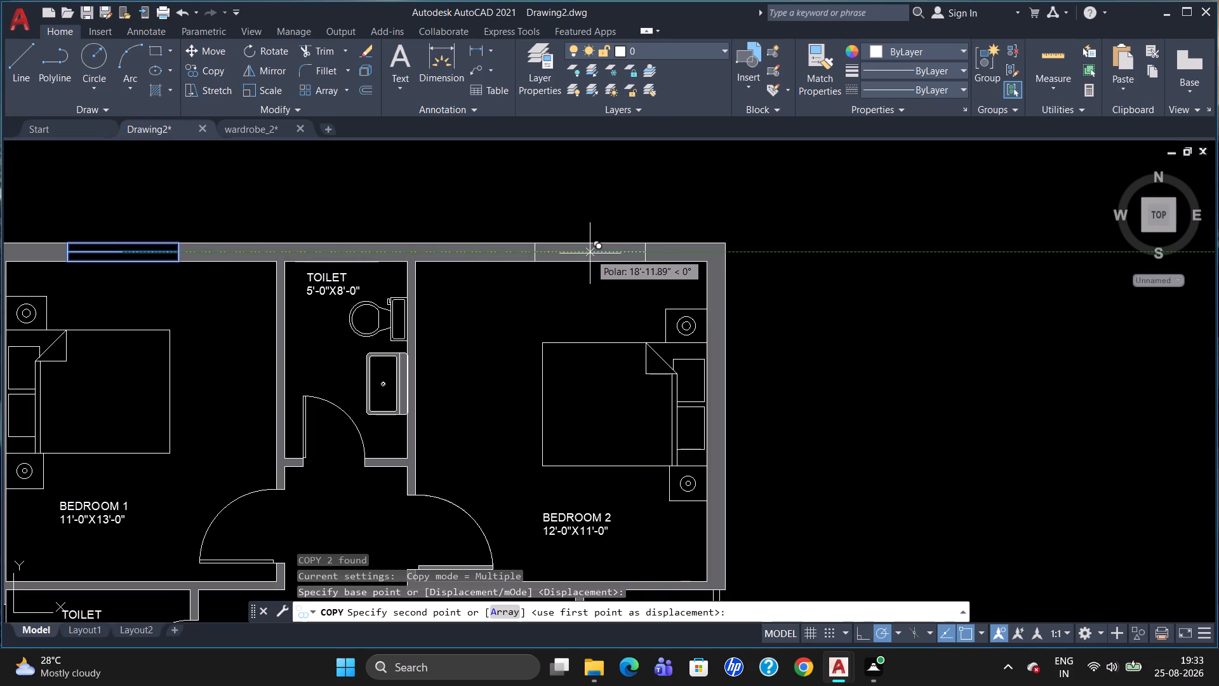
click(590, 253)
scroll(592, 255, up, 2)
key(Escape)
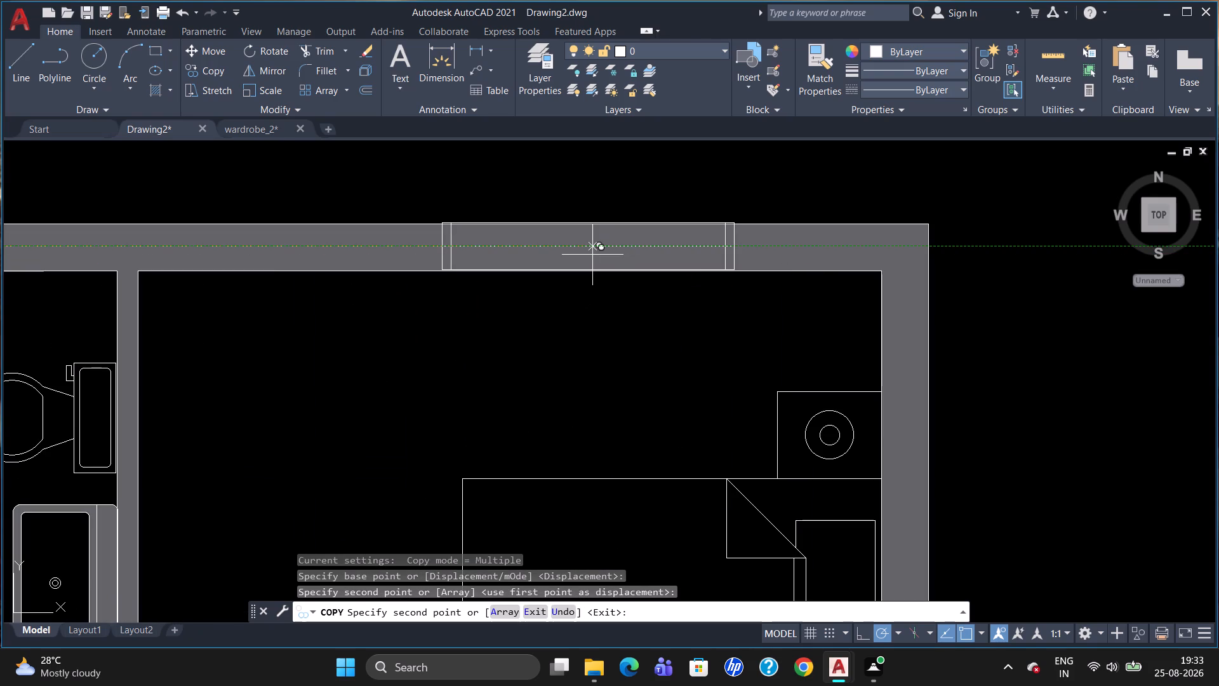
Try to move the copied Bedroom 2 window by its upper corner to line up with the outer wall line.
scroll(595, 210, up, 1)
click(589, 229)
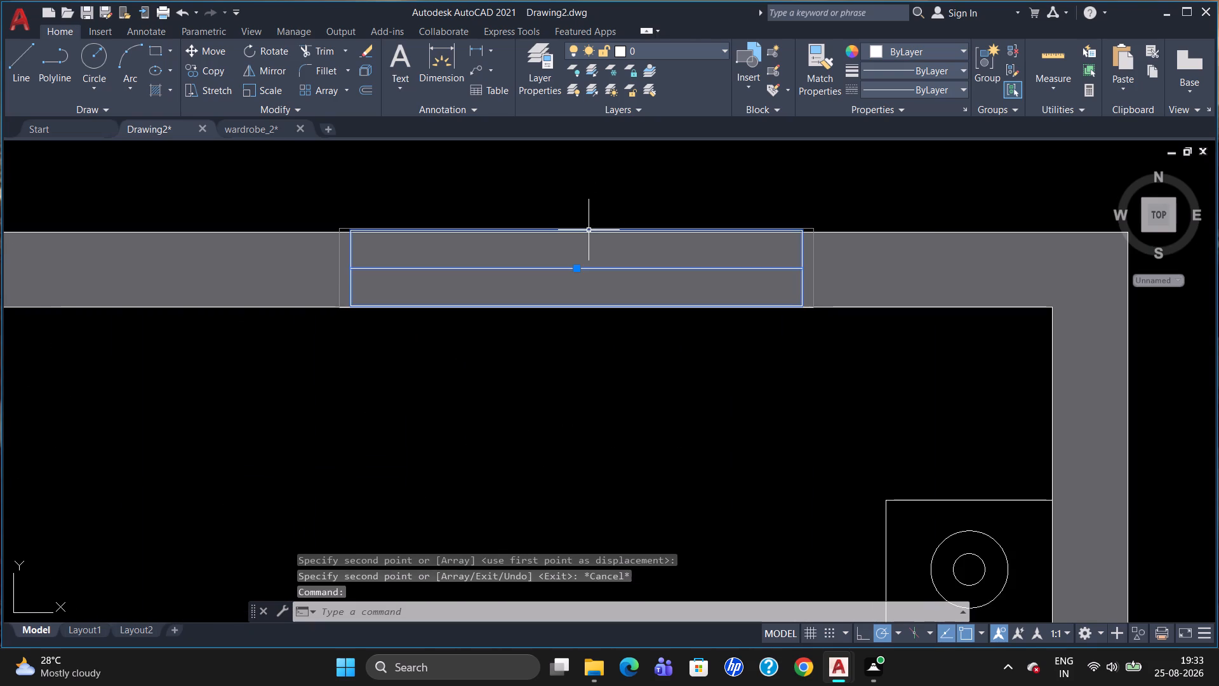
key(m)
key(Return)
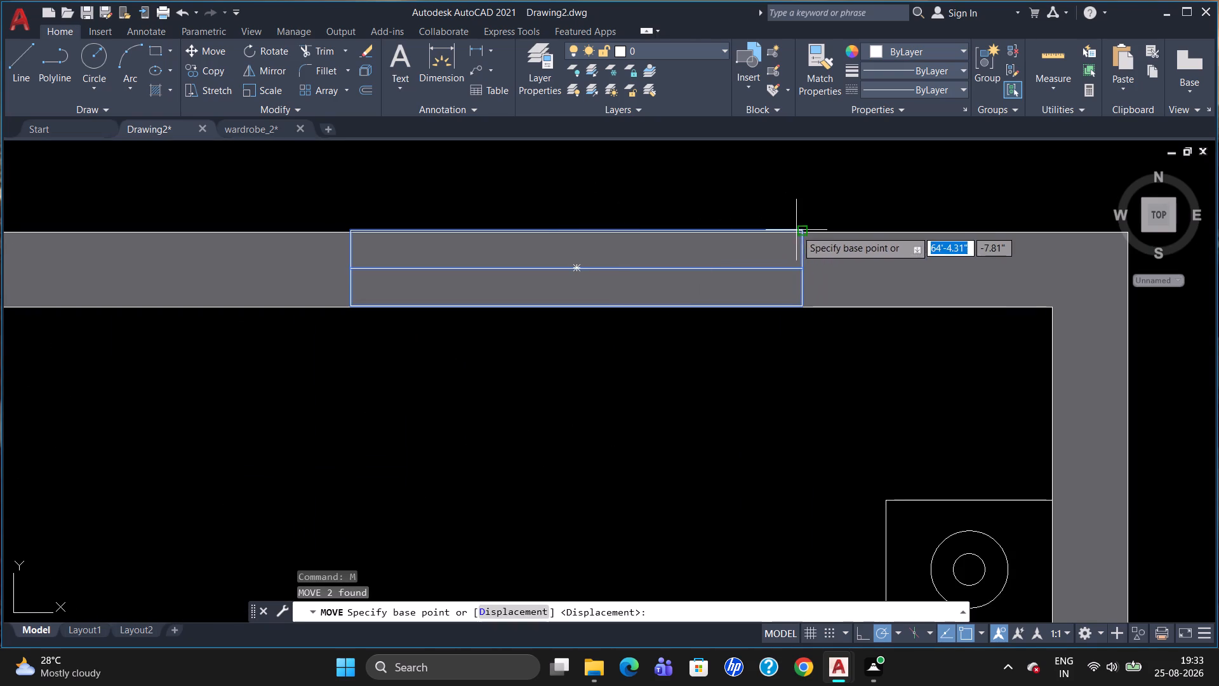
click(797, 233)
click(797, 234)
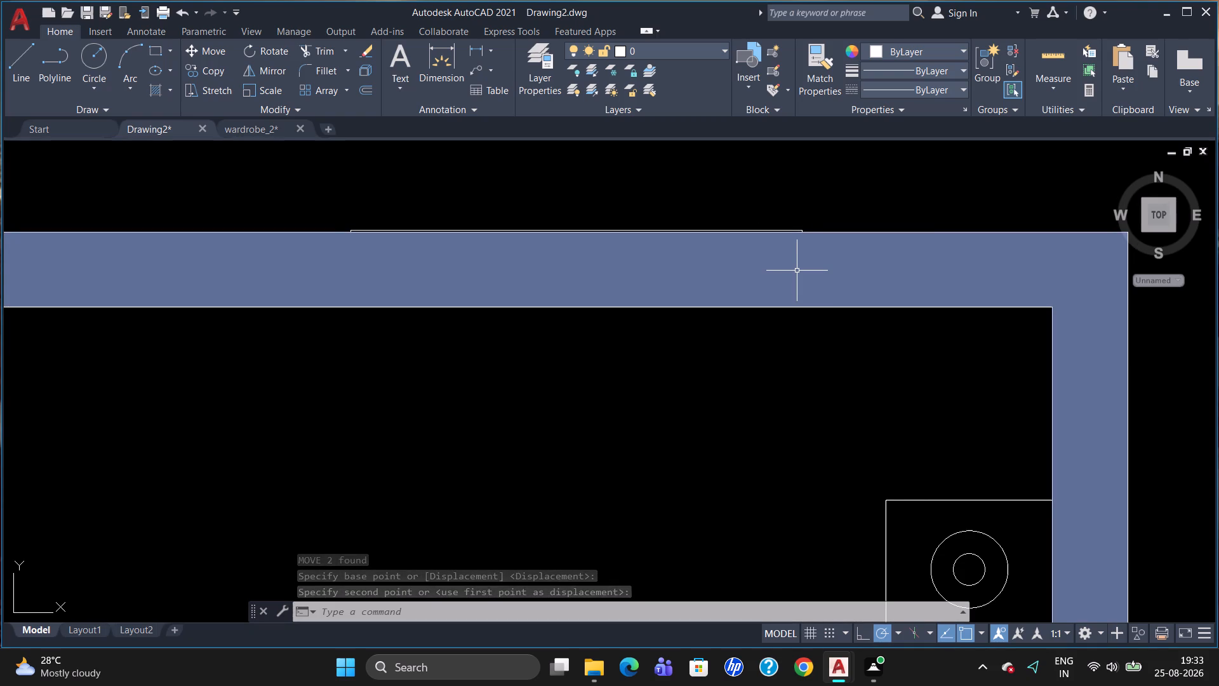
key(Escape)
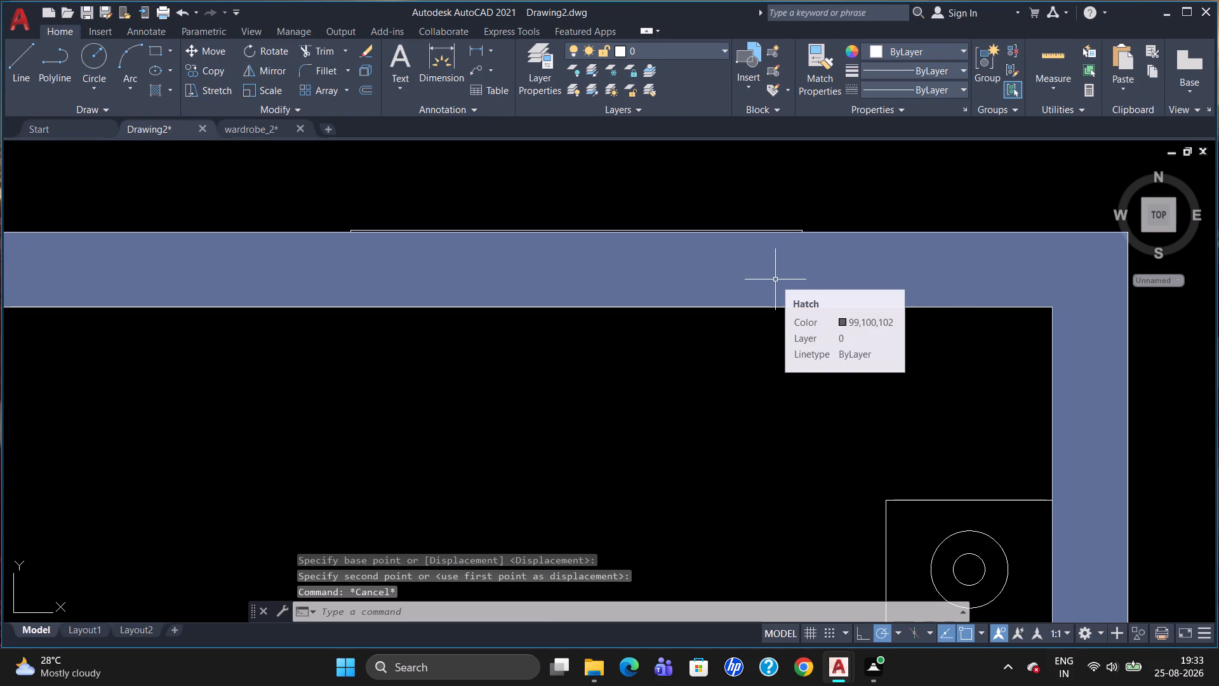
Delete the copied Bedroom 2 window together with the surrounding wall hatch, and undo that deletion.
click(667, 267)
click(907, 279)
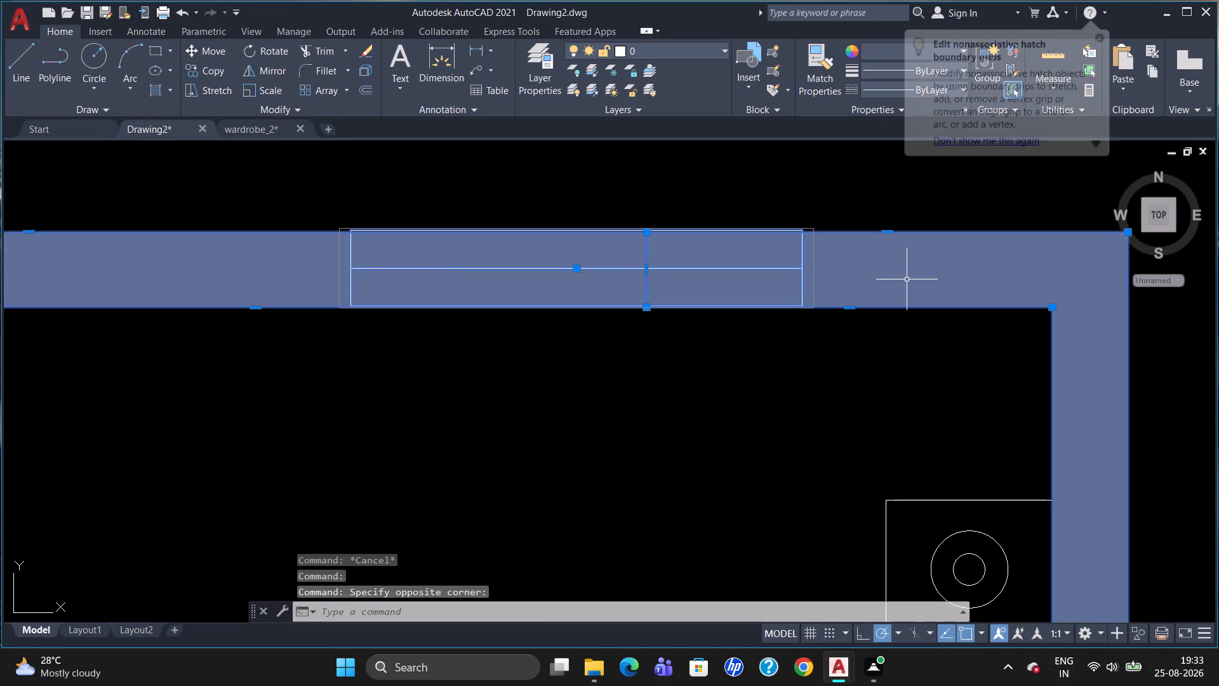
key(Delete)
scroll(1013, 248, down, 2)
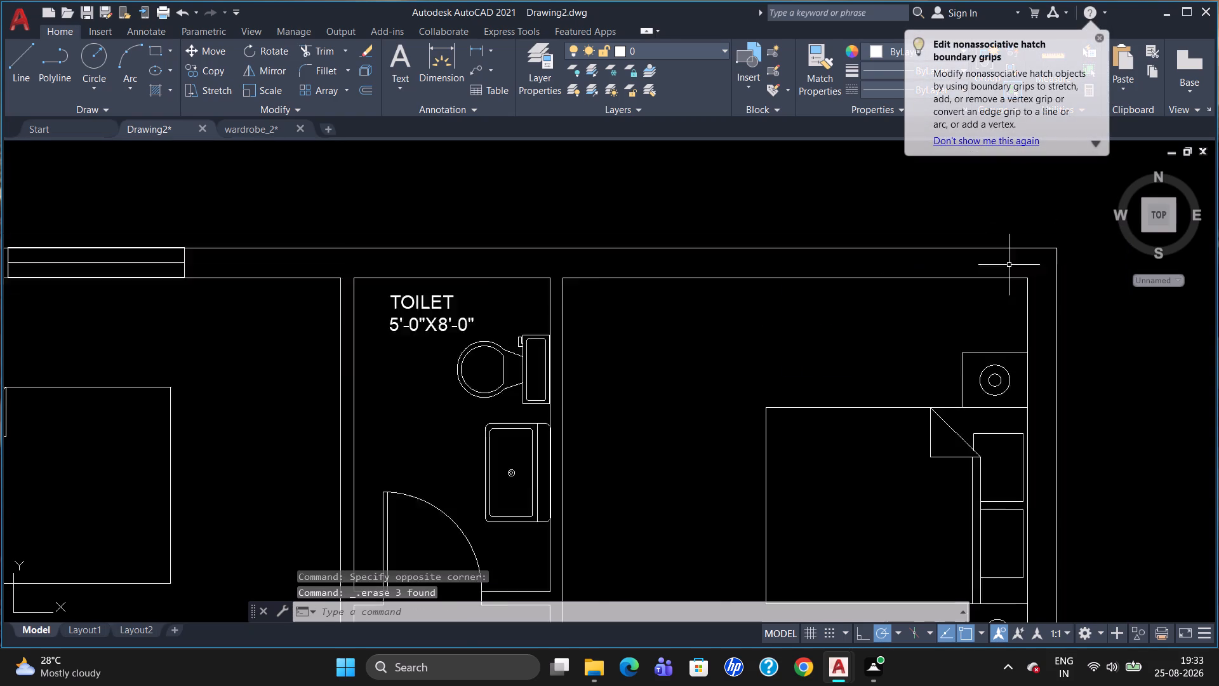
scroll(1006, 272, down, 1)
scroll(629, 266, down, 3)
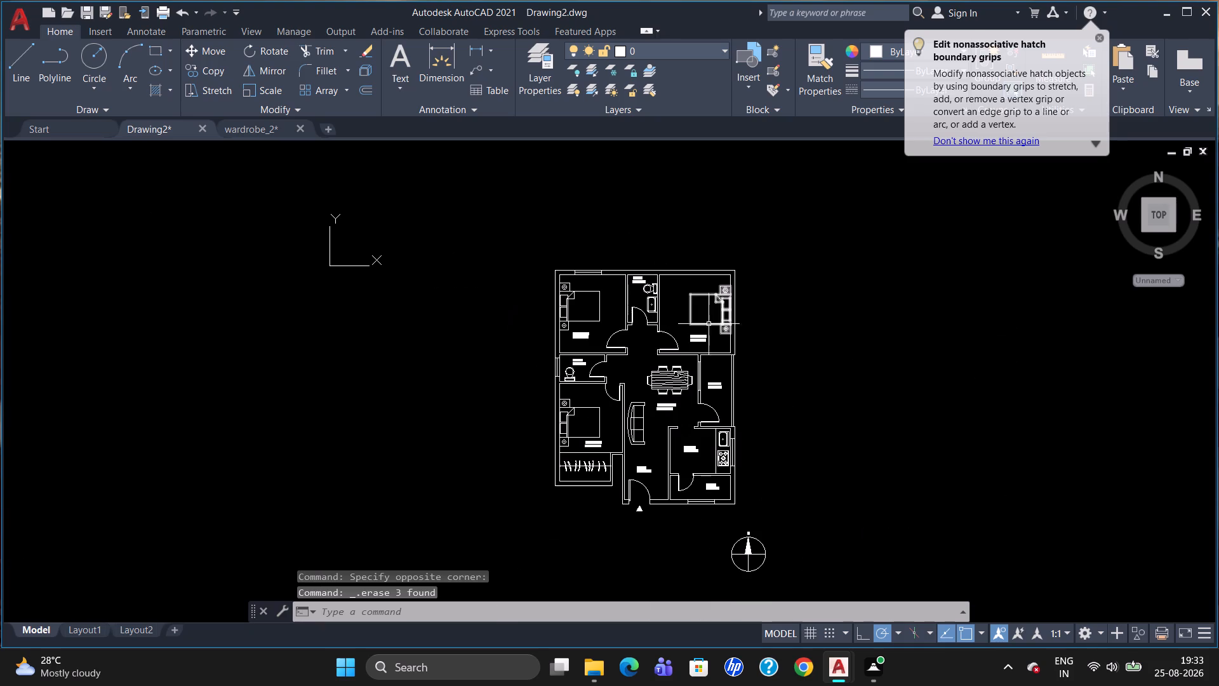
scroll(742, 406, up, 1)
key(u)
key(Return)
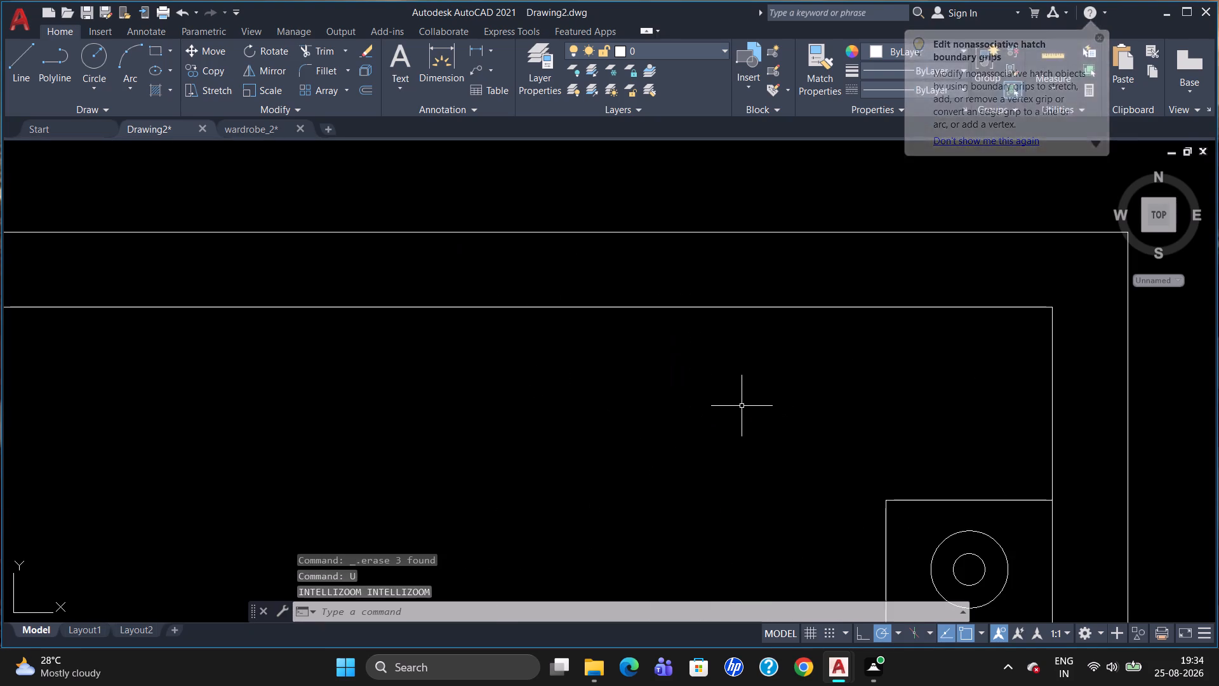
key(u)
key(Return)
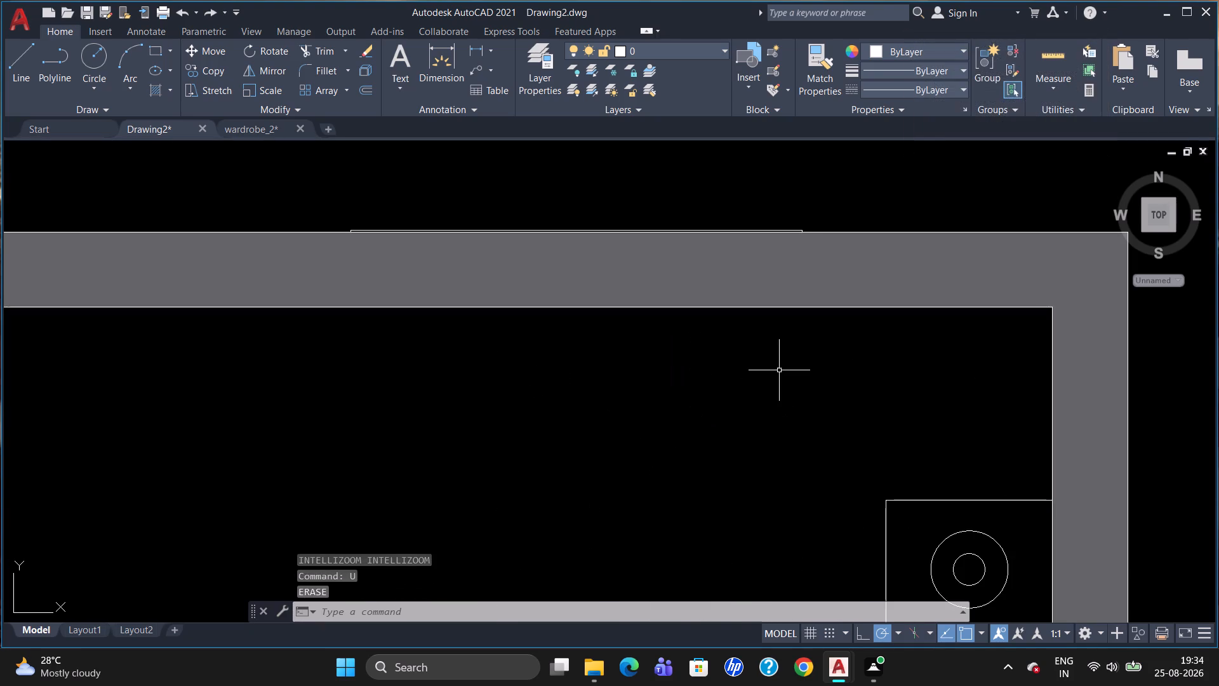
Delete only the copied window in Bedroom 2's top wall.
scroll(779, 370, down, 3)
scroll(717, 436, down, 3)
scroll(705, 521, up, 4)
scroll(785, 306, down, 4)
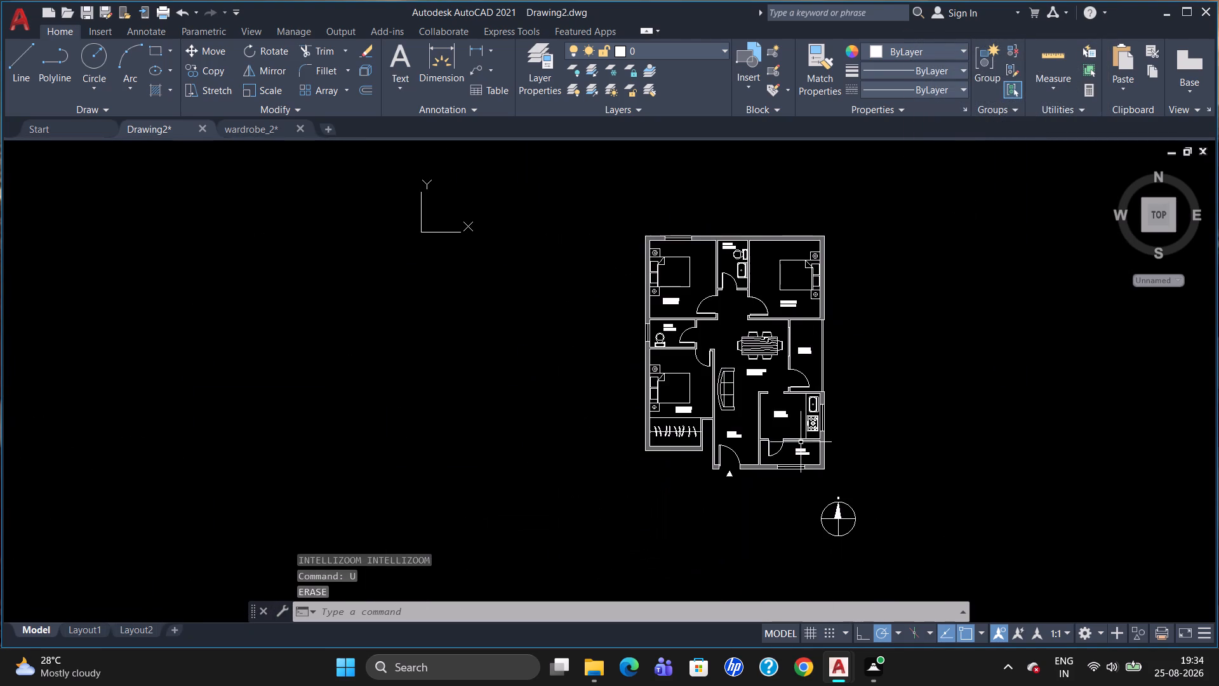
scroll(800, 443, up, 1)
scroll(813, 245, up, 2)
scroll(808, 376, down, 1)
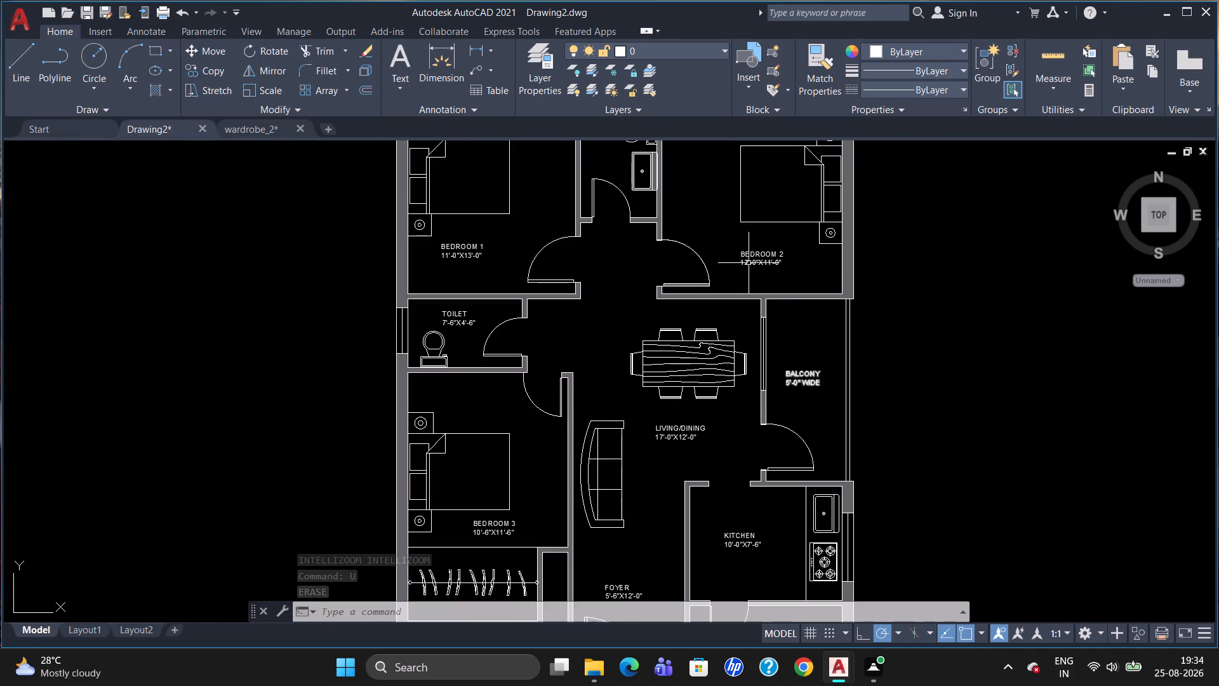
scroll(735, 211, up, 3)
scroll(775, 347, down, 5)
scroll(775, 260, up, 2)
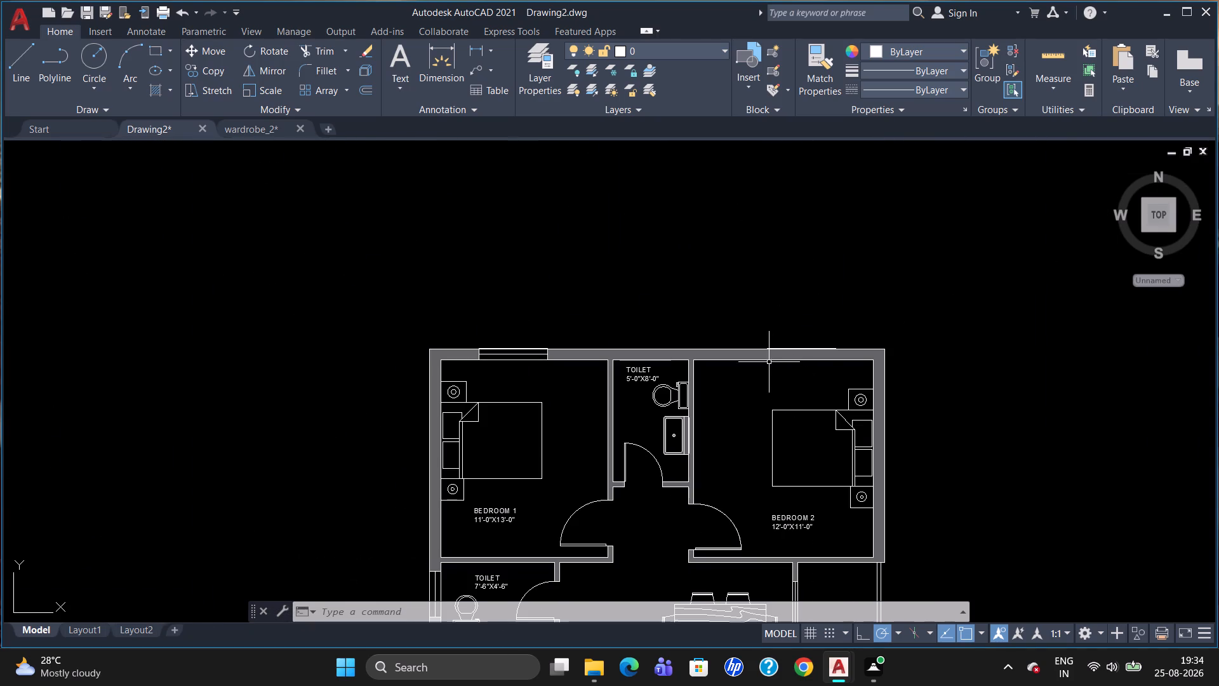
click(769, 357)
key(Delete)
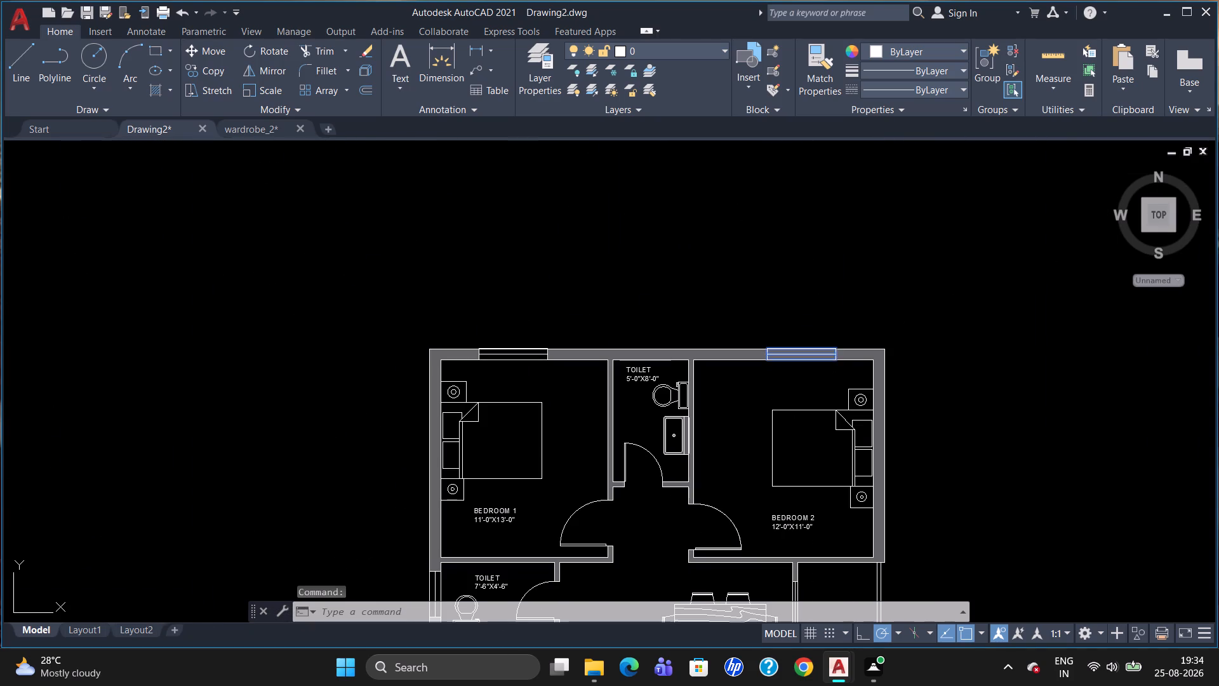
Delete the solid grey hatch filling the top exterior wall and the toilet walls between Bedroom 1 and Bedroom 2.
scroll(756, 370, up, 2)
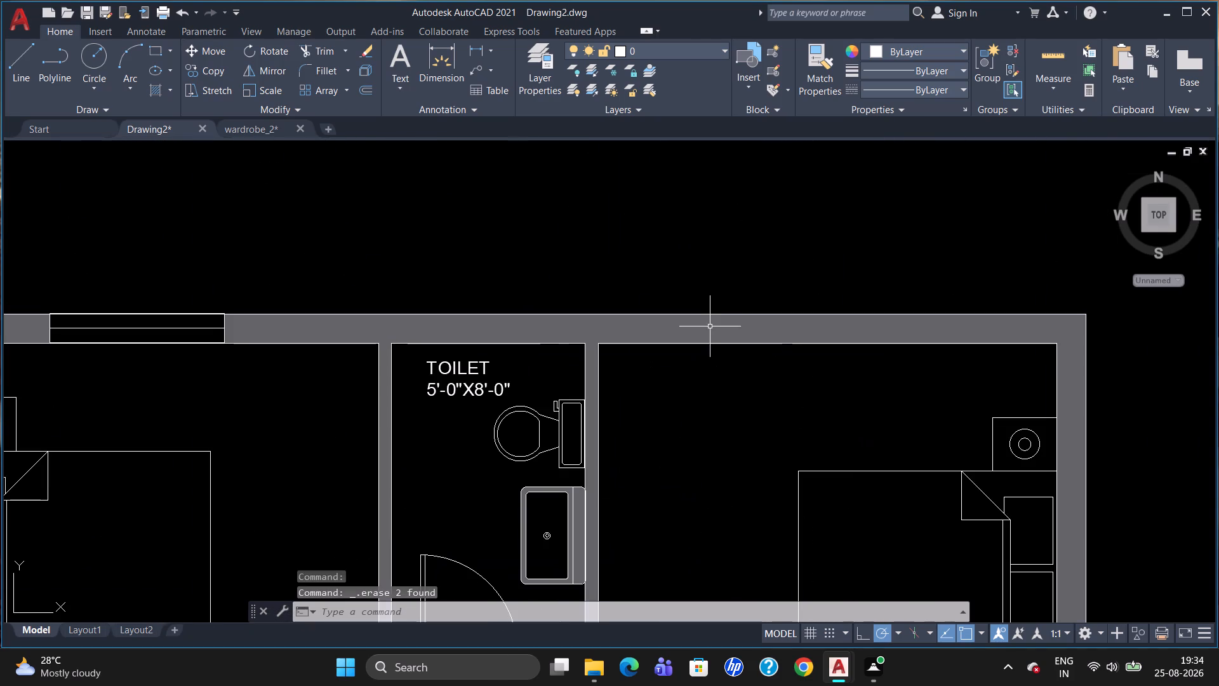
click(709, 323)
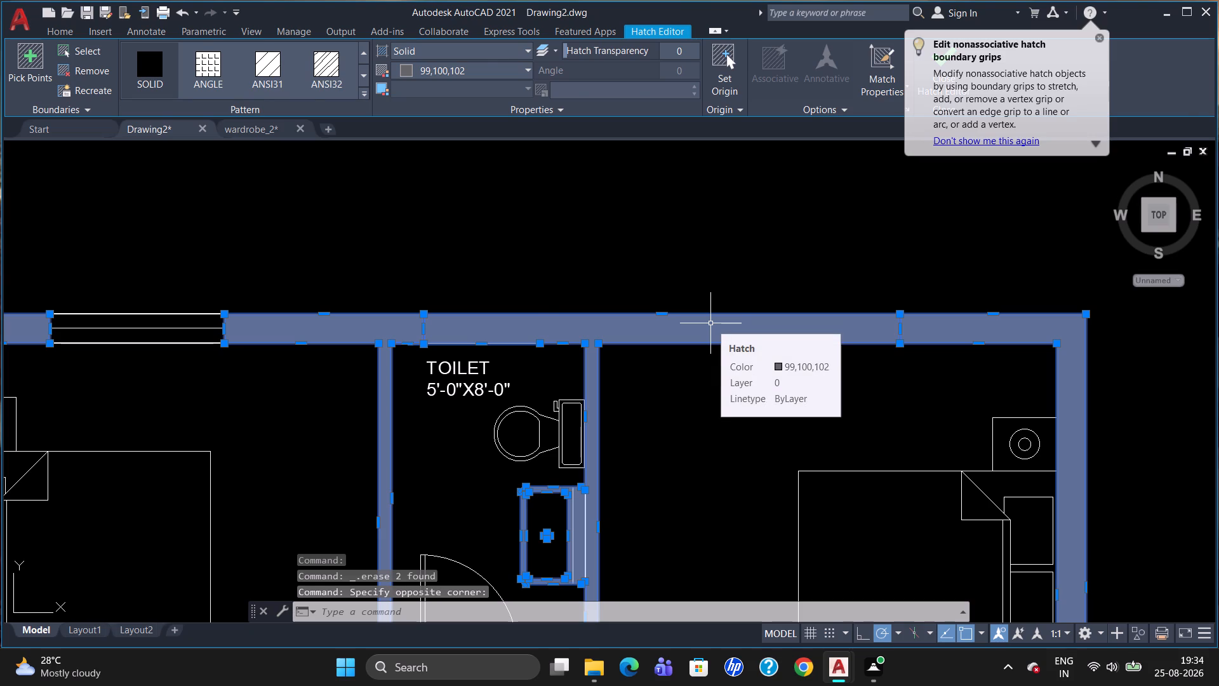
key(Delete)
Copy Bedroom 1's top-wall window from its centre to Bedroom 2's top wall, about 18'-9.8" away horizontally.
scroll(706, 344, down, 2)
scroll(710, 408, up, 1)
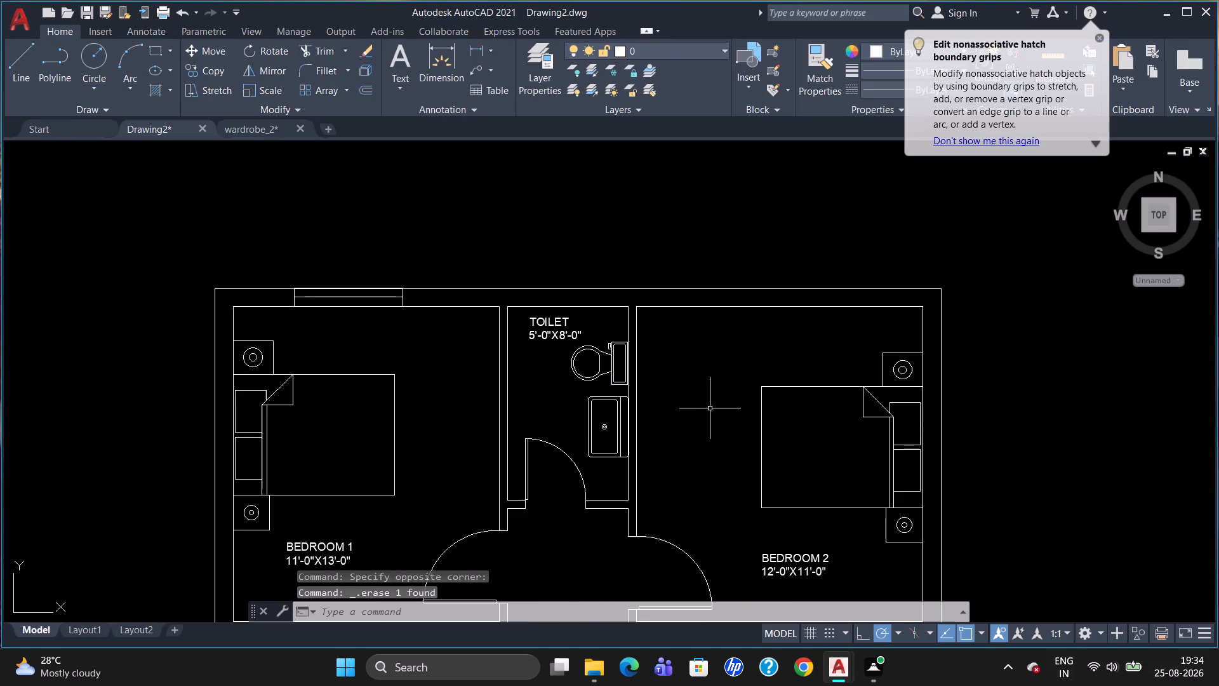
click(333, 296)
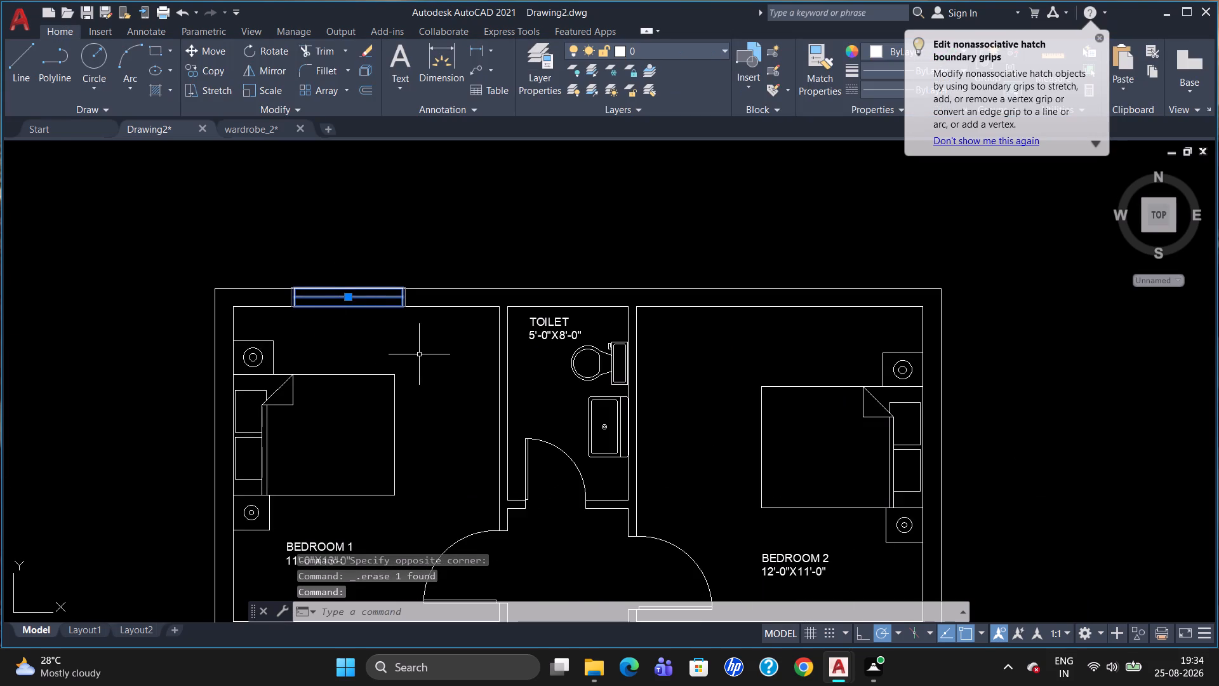
text(CO)
key(Return)
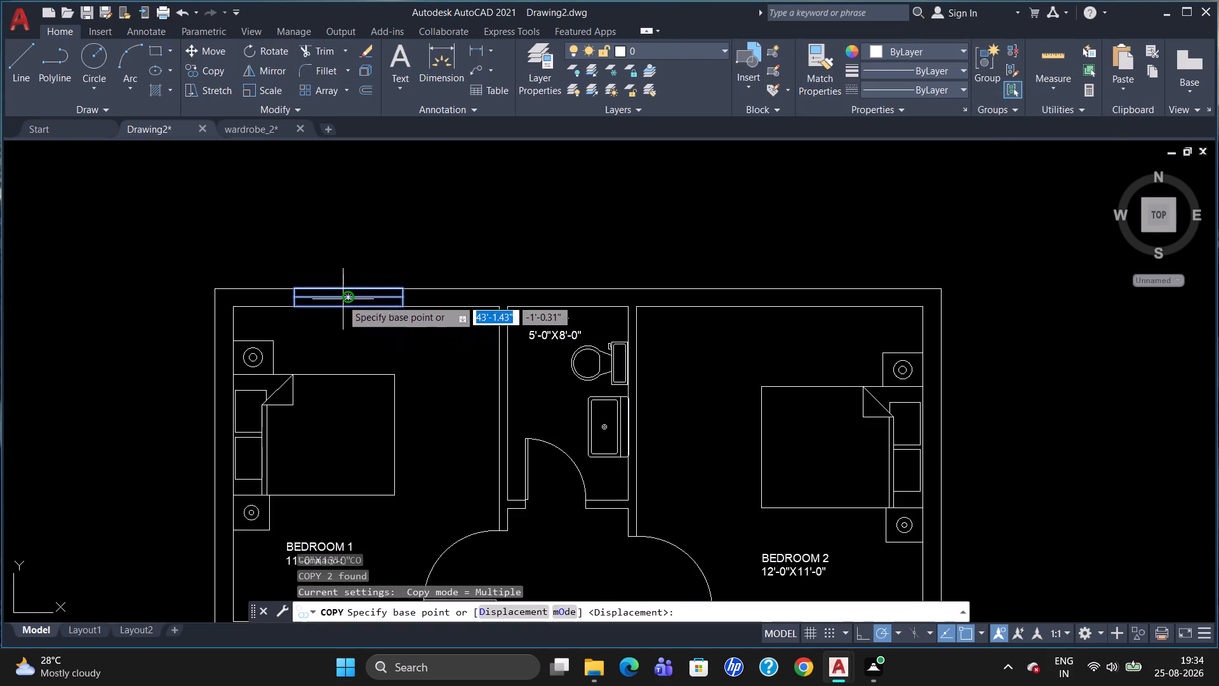
click(340, 298)
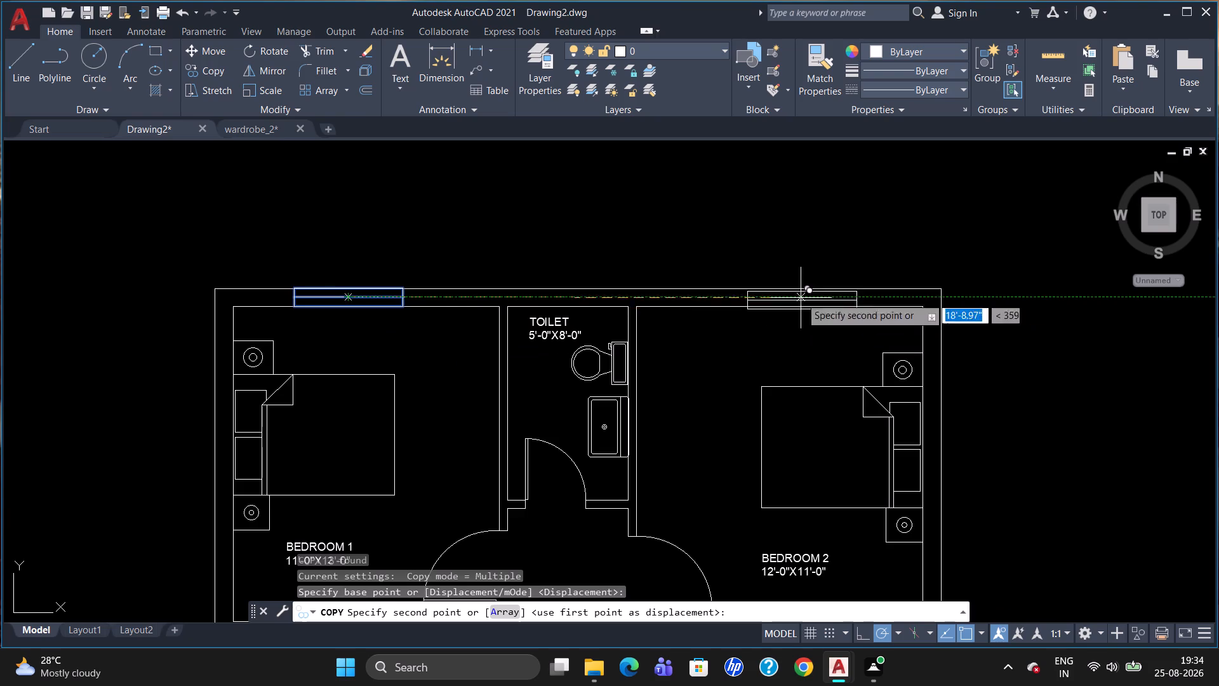
scroll(800, 297, up, 2)
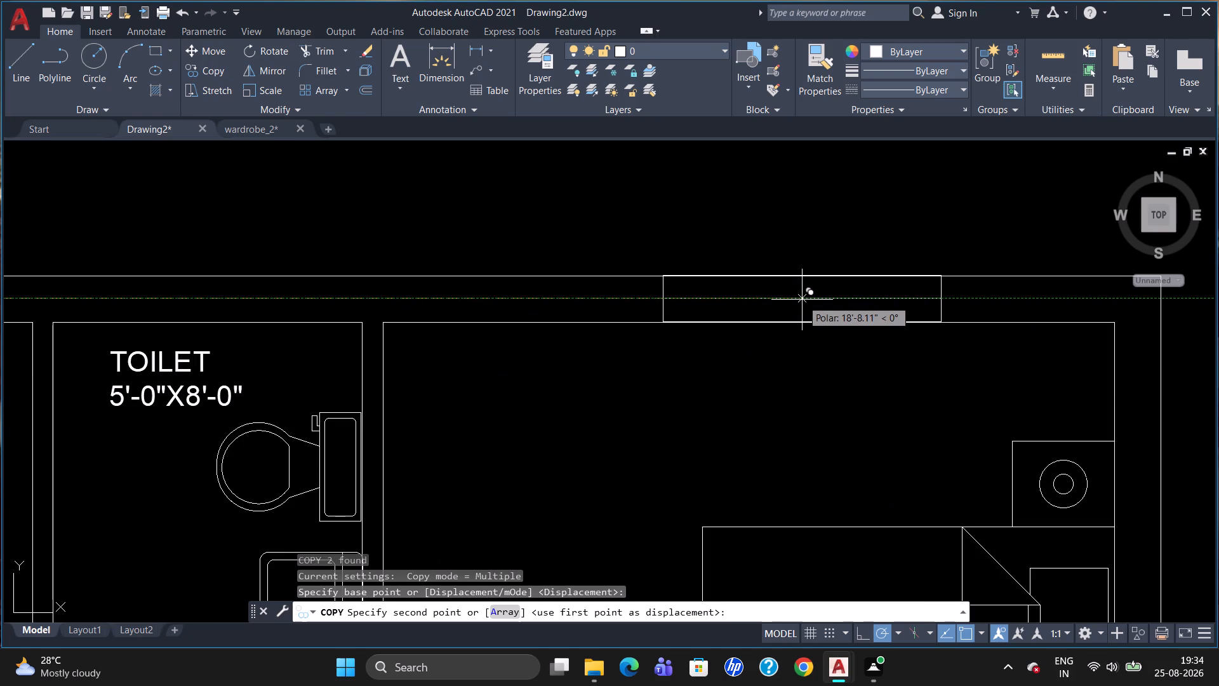
scroll(803, 301, up, 2)
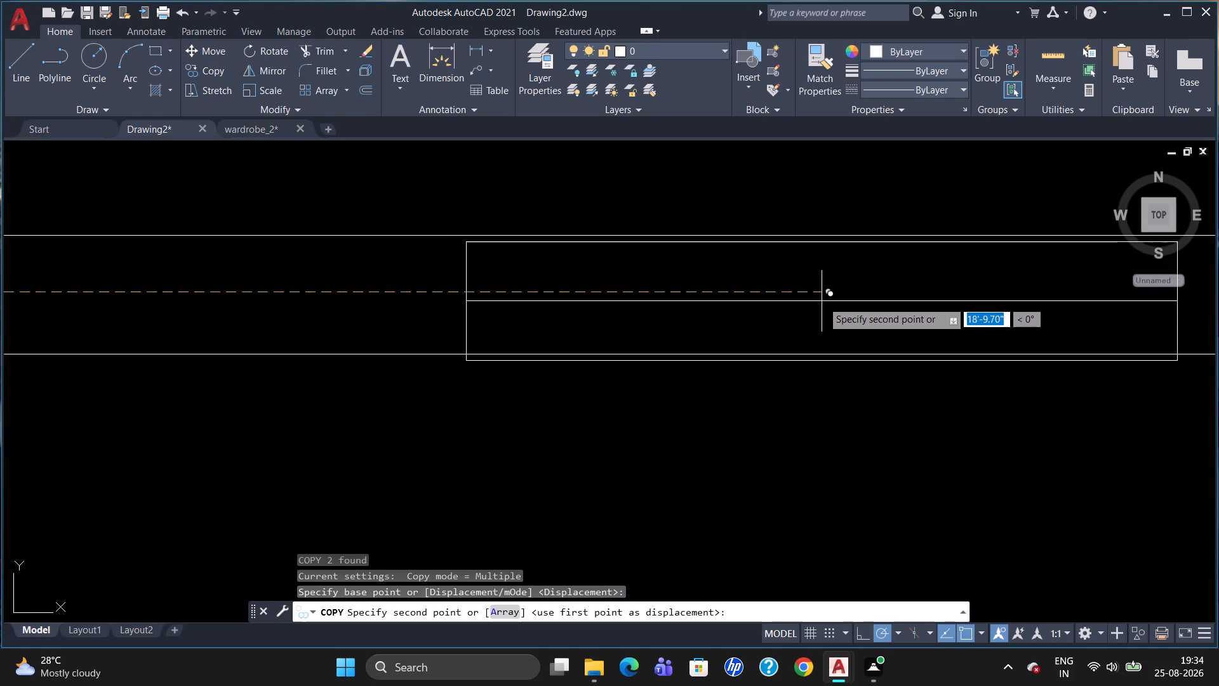
scroll(827, 303, up, 1)
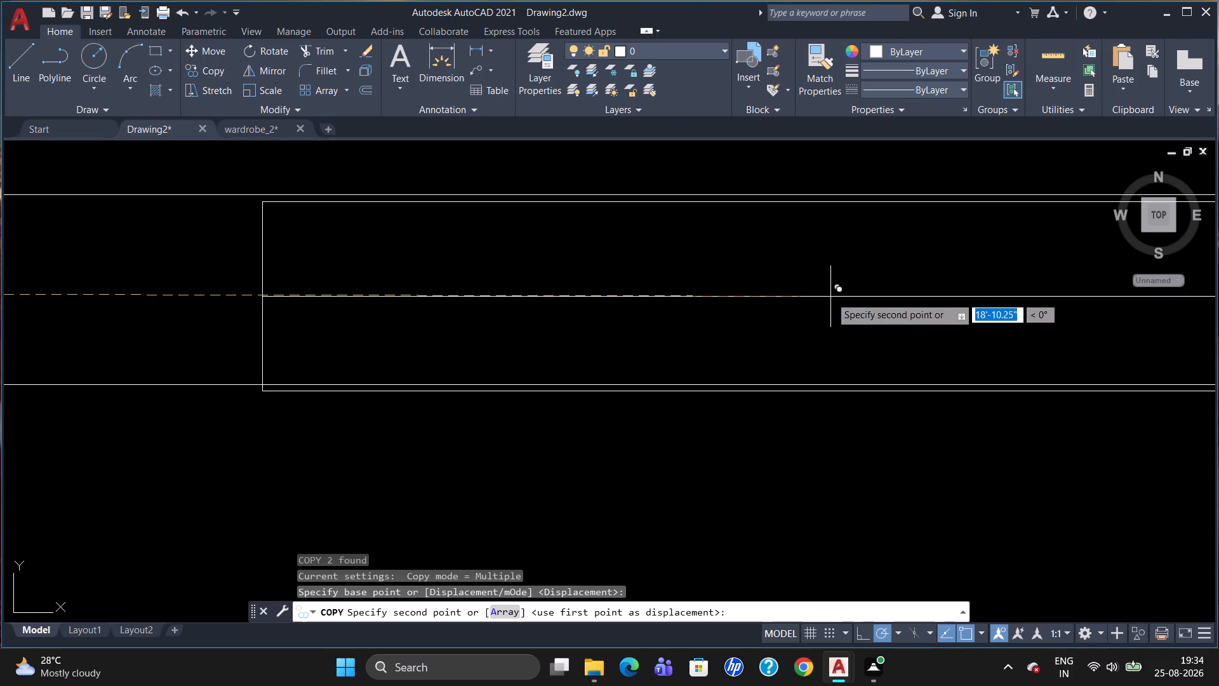
scroll(826, 299, down, 1)
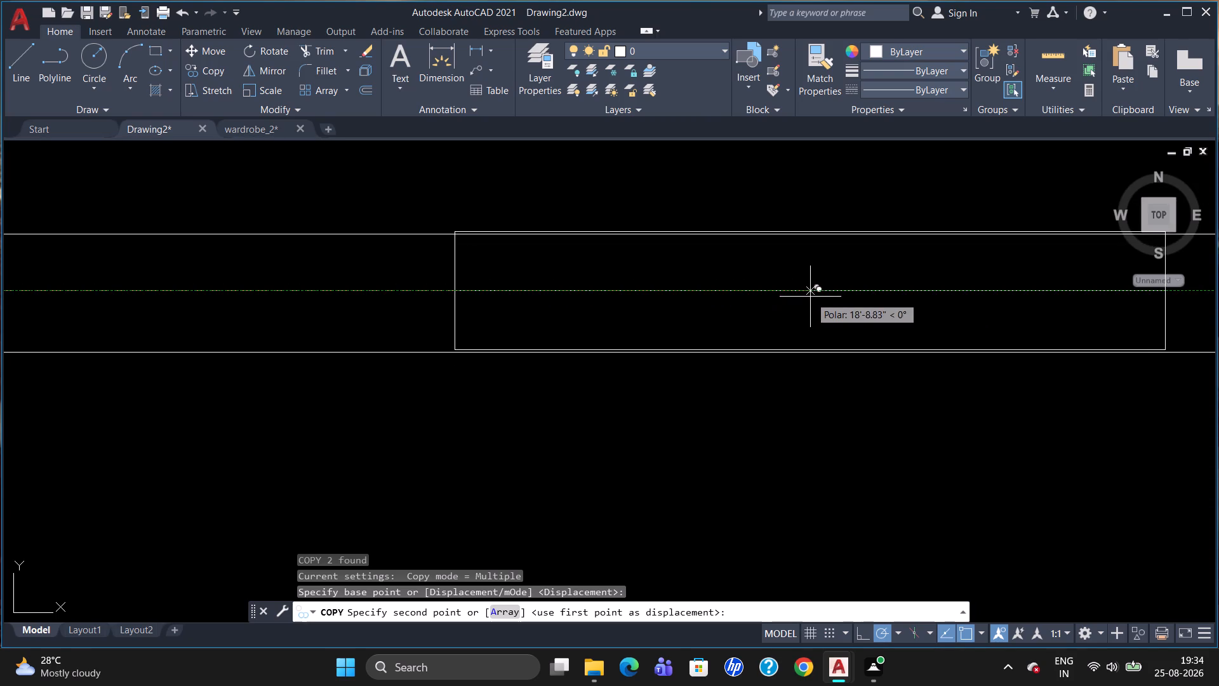
scroll(810, 297, down, 1)
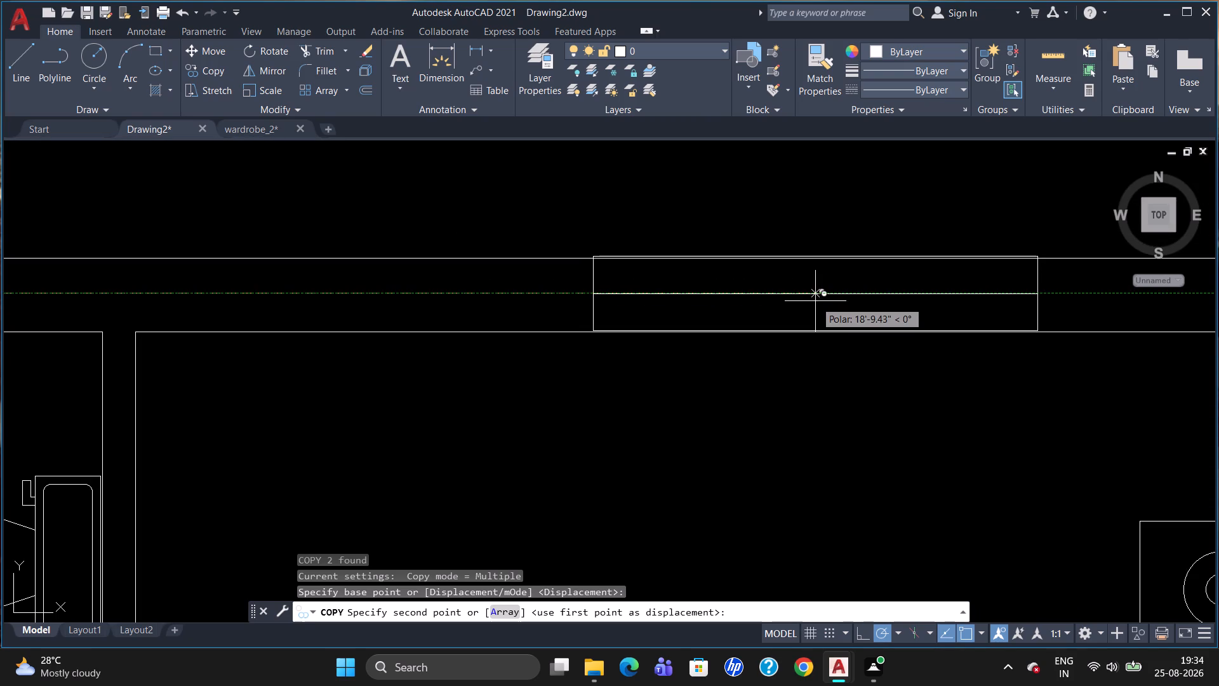
scroll(815, 301, up, 2)
scroll(815, 302, down, 1)
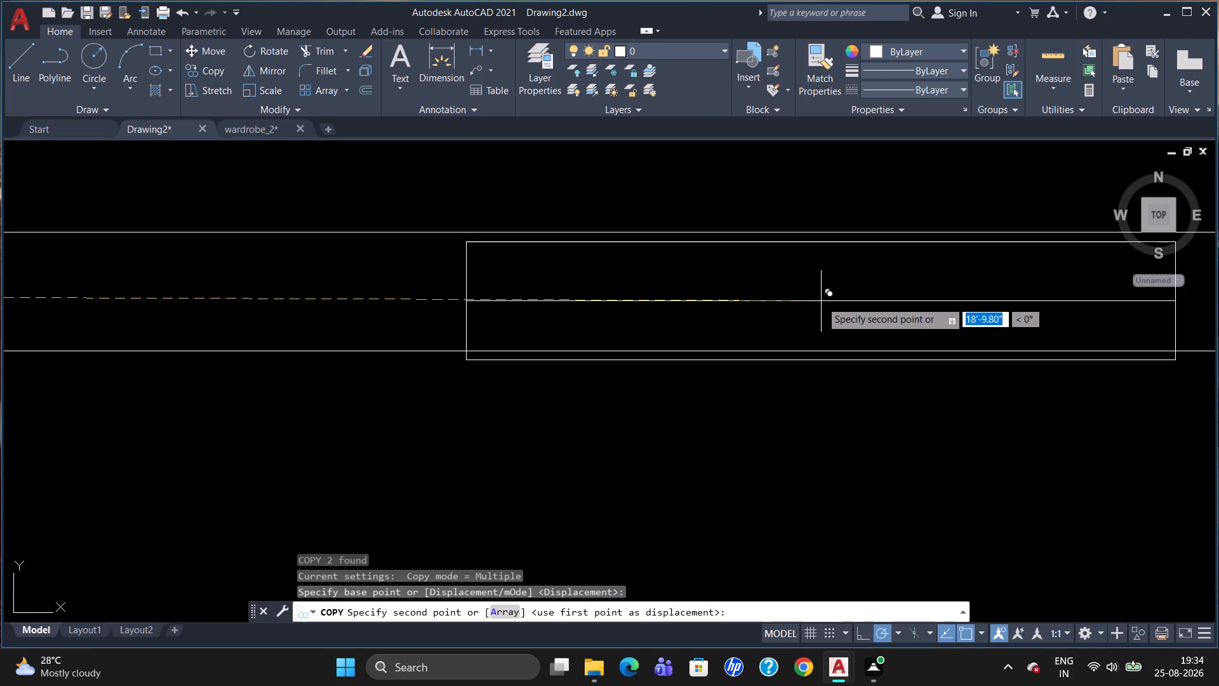
click(821, 295)
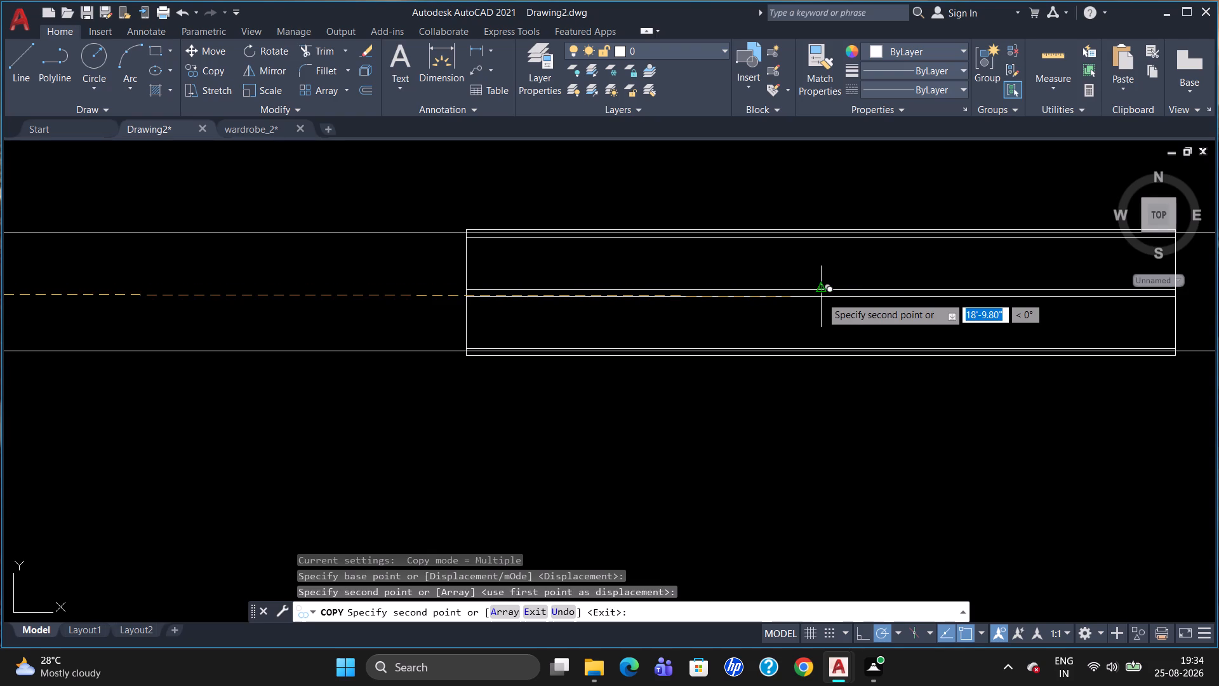
key(Escape)
Move the copied Bedroom 2 window by its upper-left corner onto the outer line of the top wall.
scroll(1016, 346, down, 3)
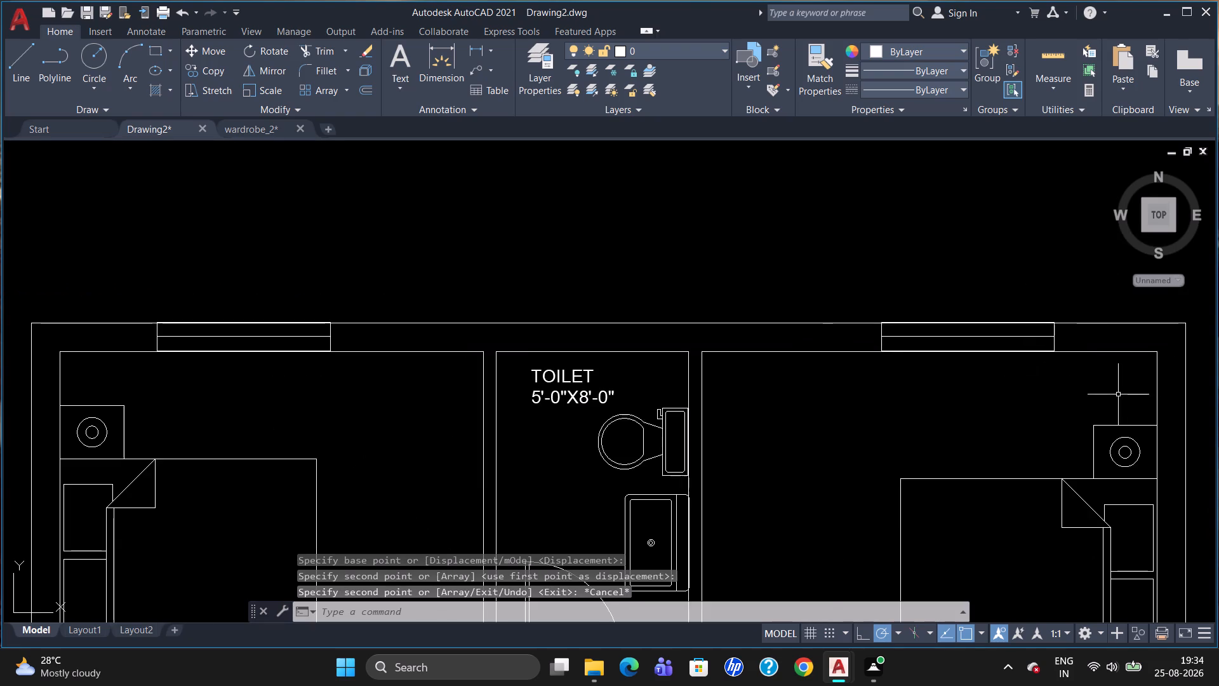
scroll(1052, 351, up, 2)
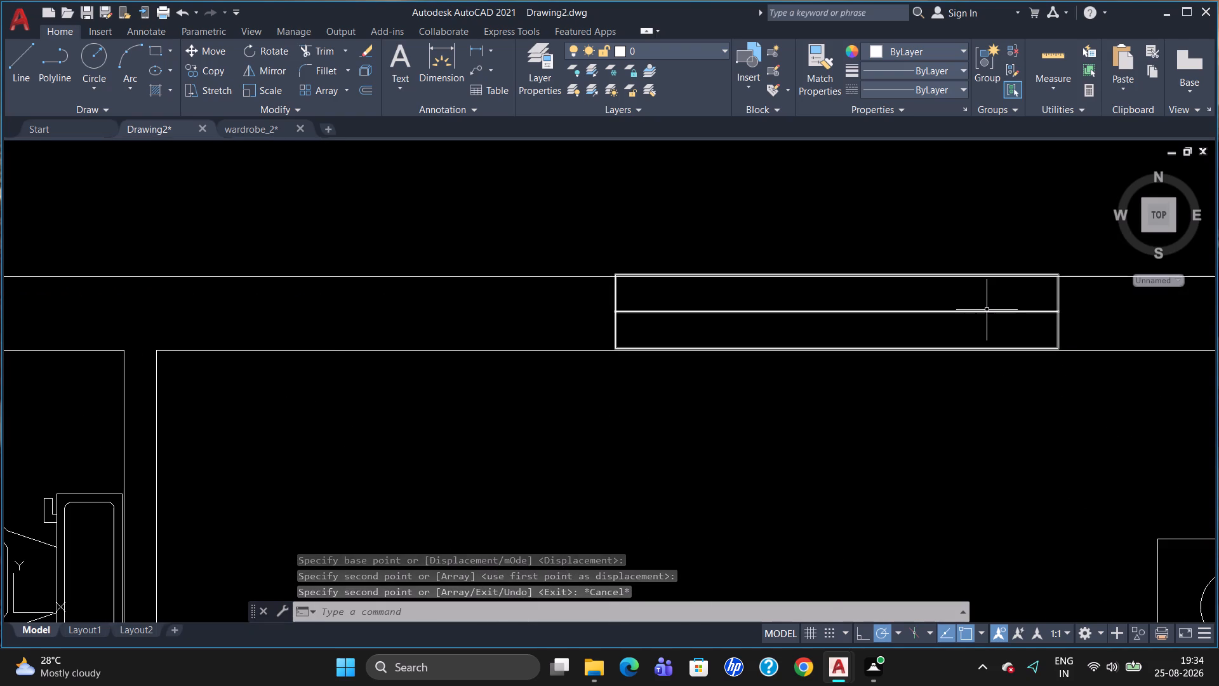
click(987, 310)
key(m)
key(Return)
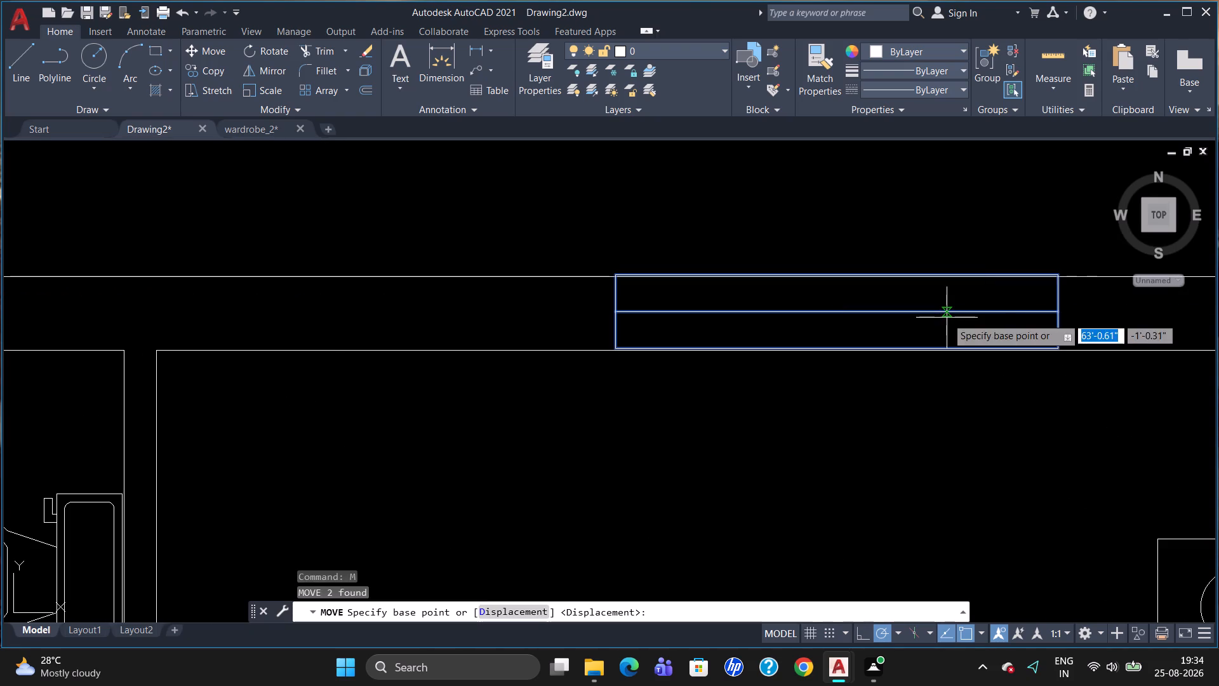
click(615, 274)
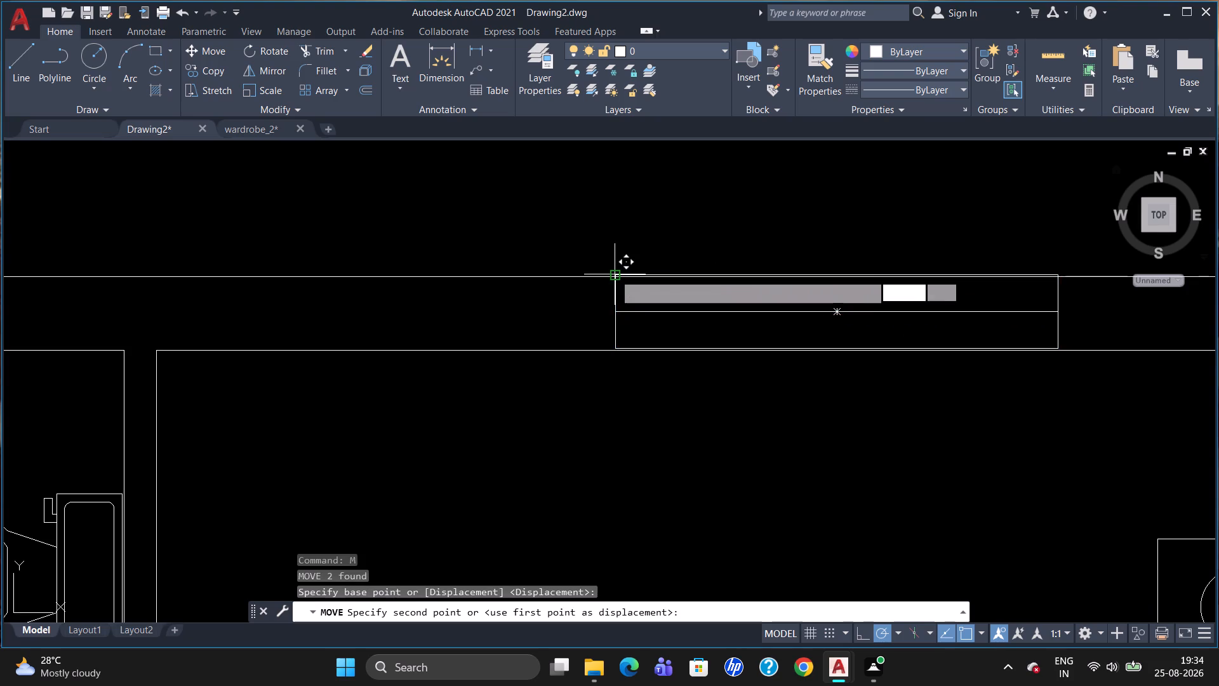
scroll(618, 279, up, 3)
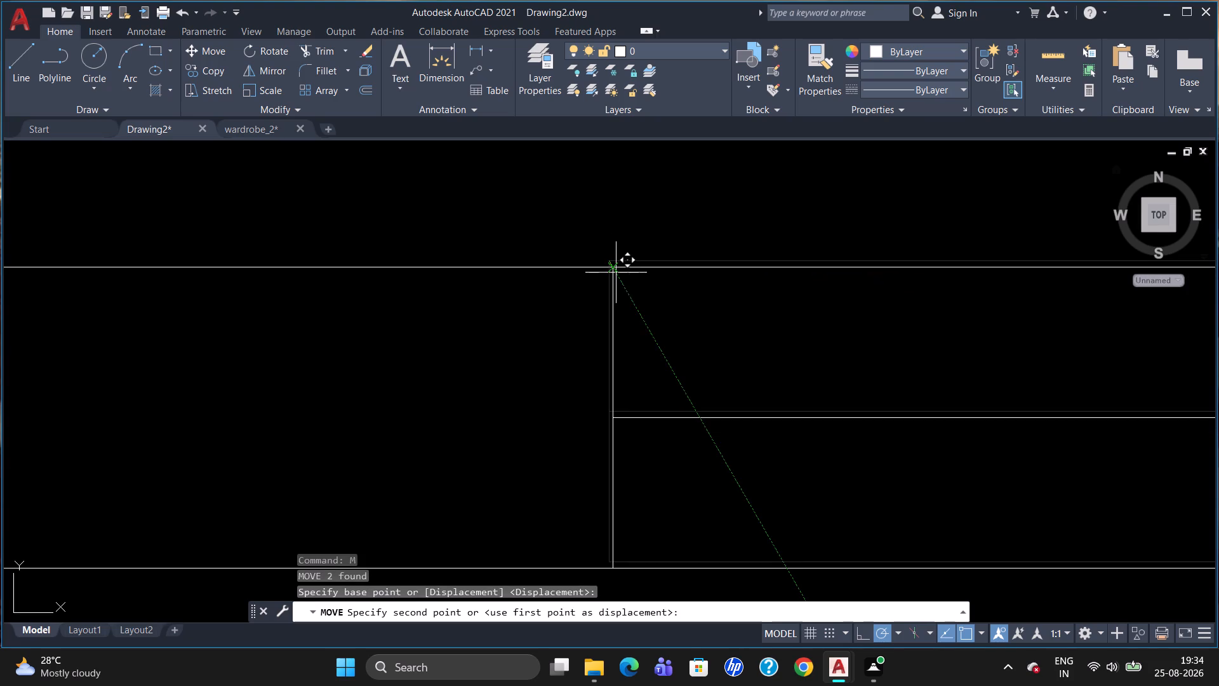
click(616, 274)
Copy the exterior-wall window of the 7'-6"X4'-6" toilet into the empty space above the floor plan.
scroll(806, 248, down, 3)
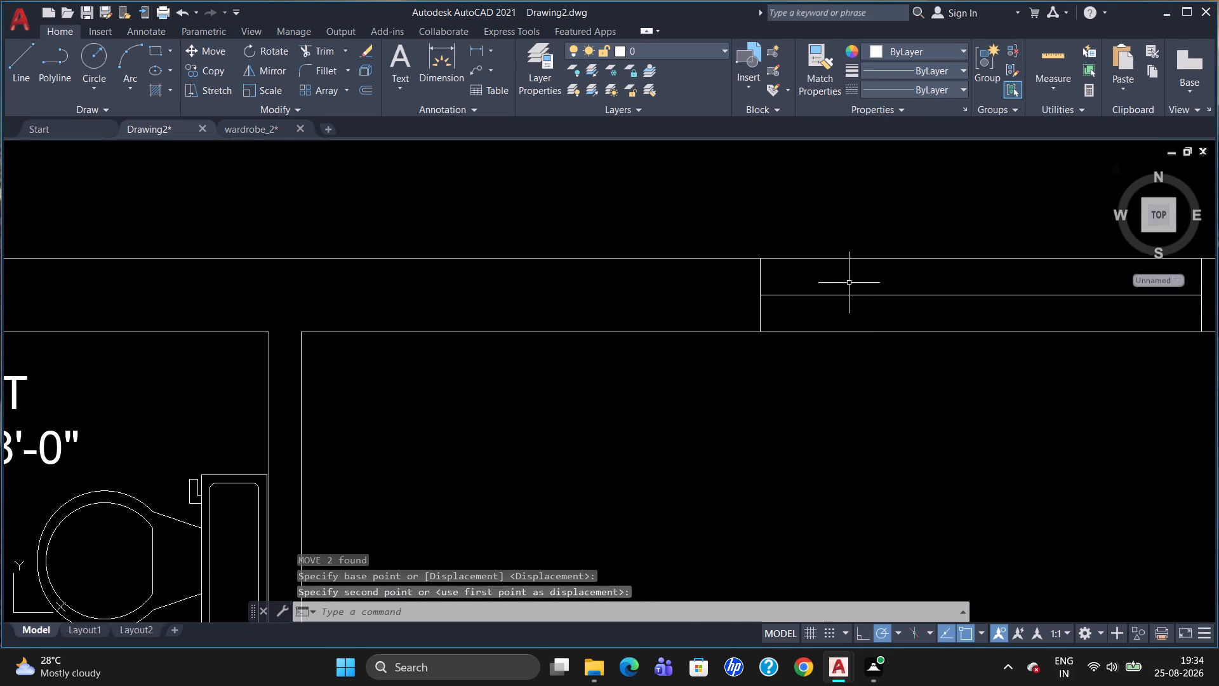
scroll(849, 283, down, 4)
scroll(918, 469, down, 2)
scroll(890, 526, up, 1)
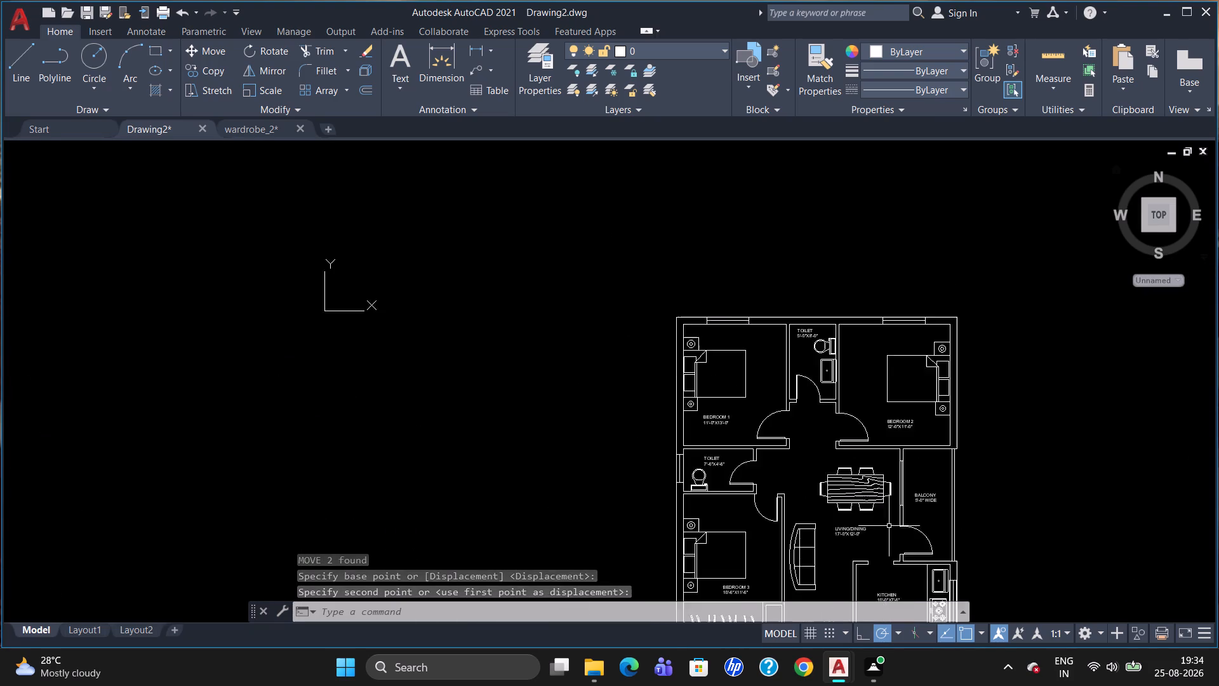
scroll(889, 526, up, 3)
scroll(793, 420, down, 4)
scroll(752, 488, up, 2)
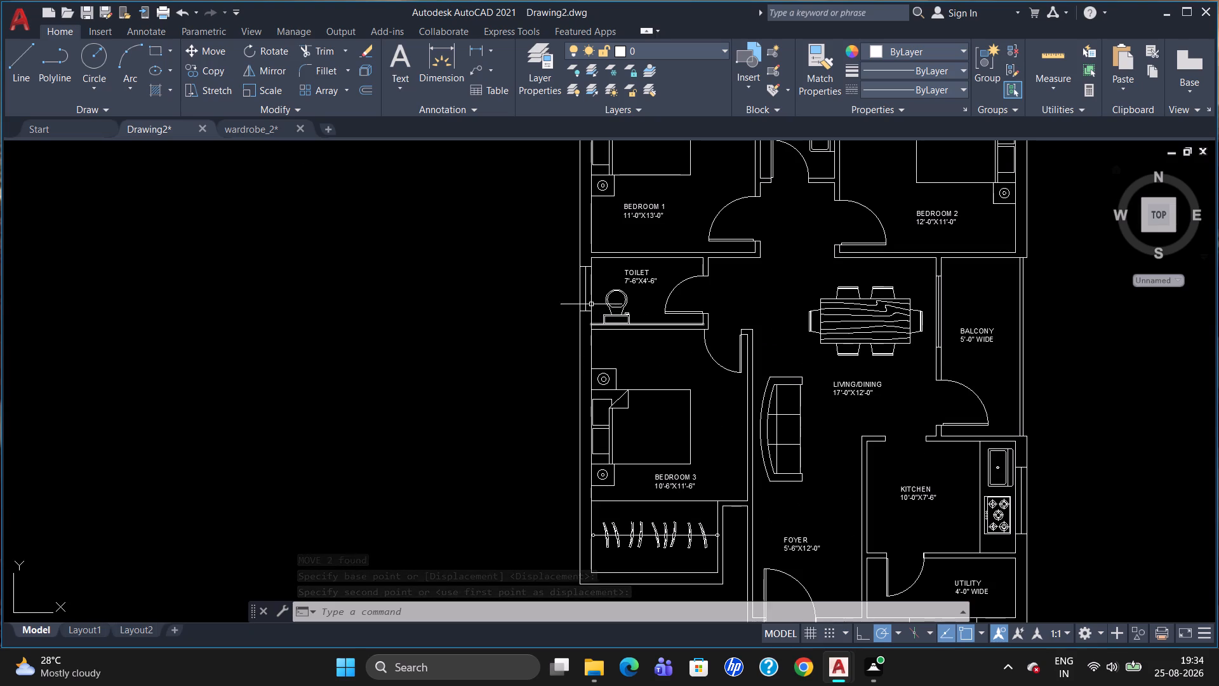
click(590, 292)
text(CO)
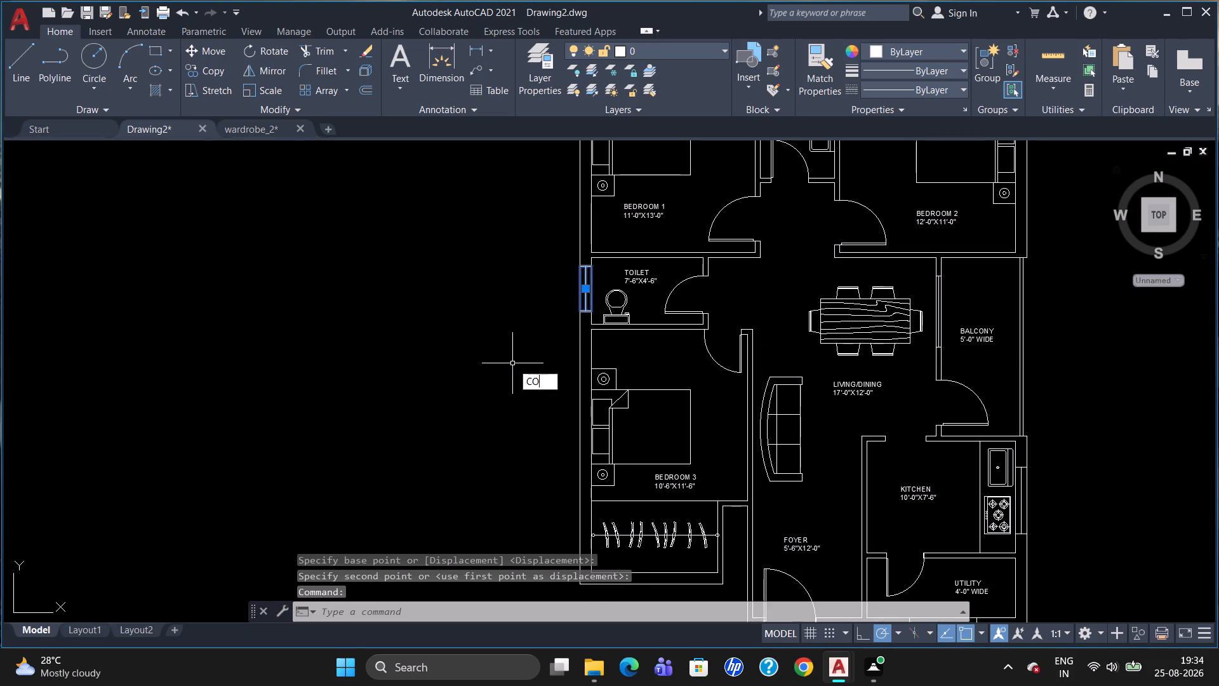
key(Return)
click(588, 291)
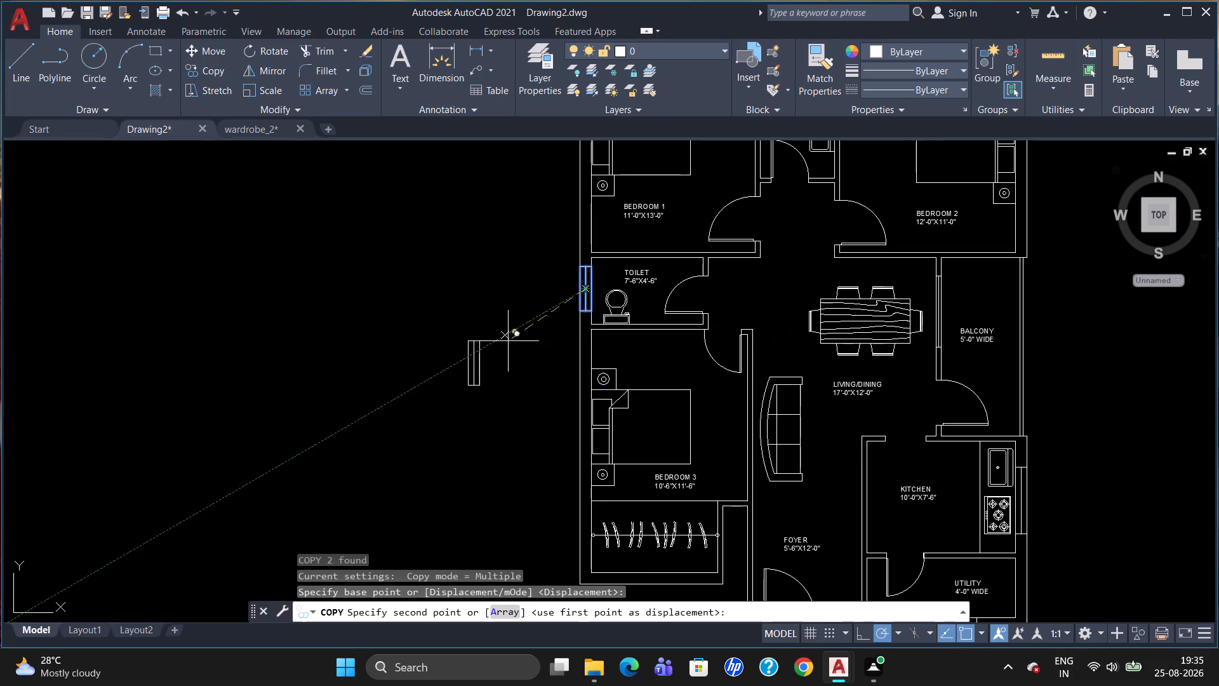
scroll(651, 281, down, 3)
scroll(744, 210, up, 5)
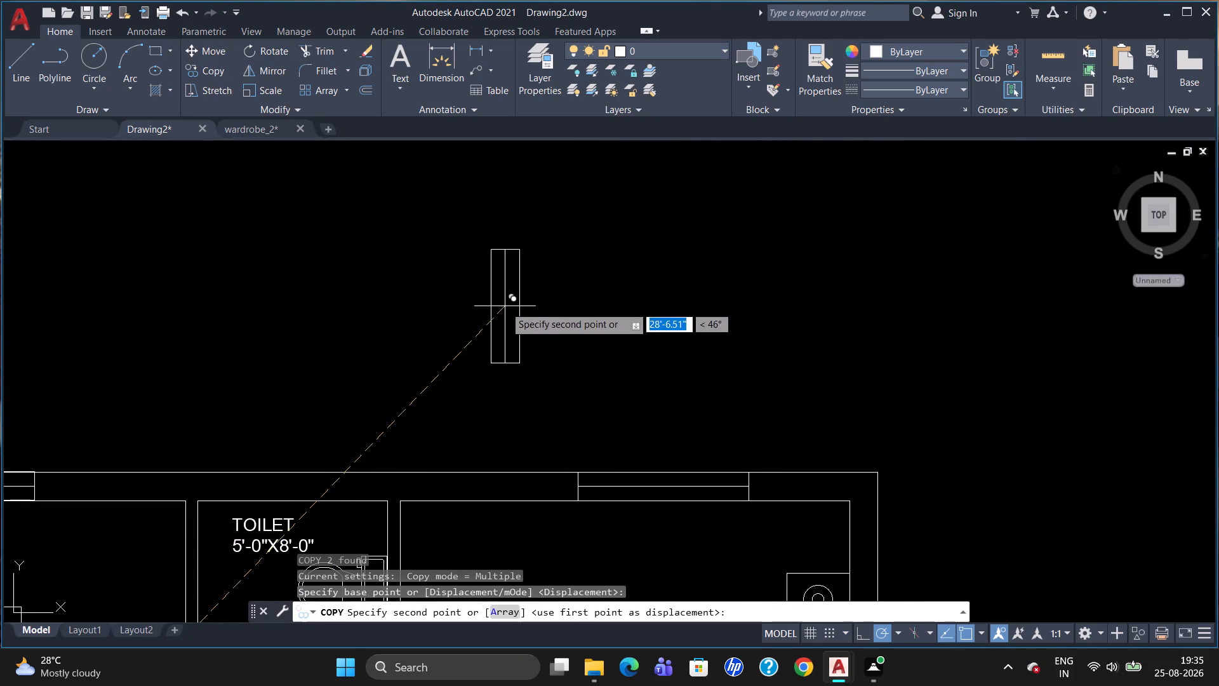
click(505, 306)
key(Escape)
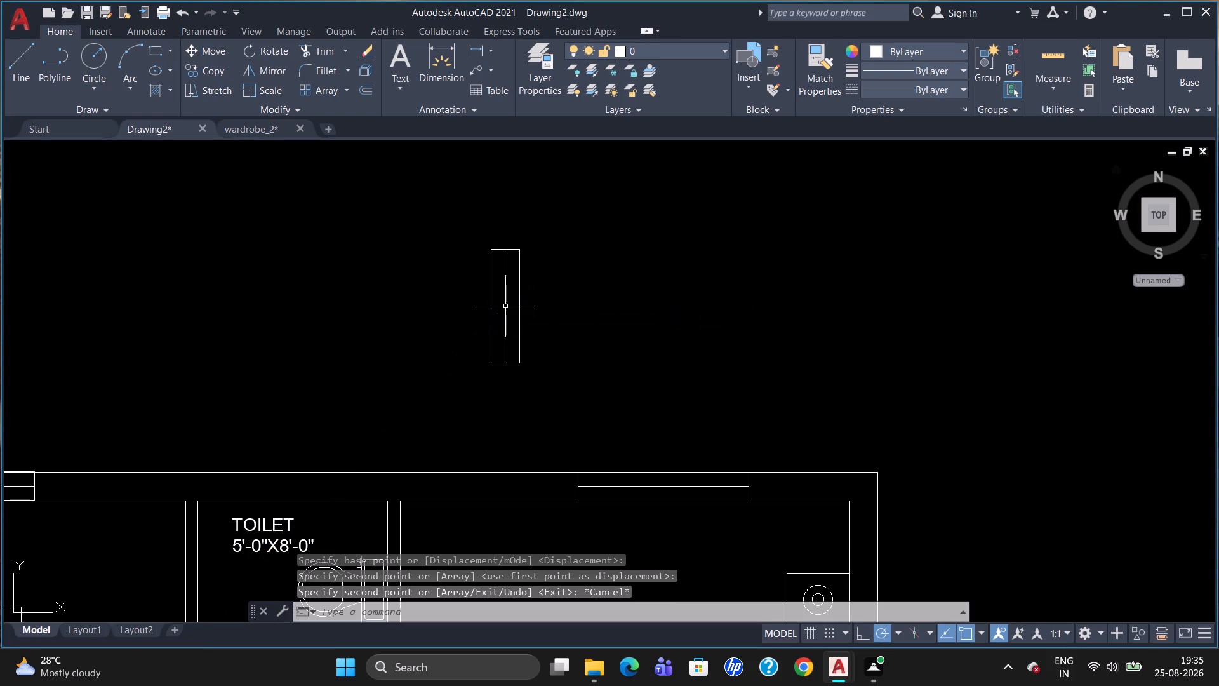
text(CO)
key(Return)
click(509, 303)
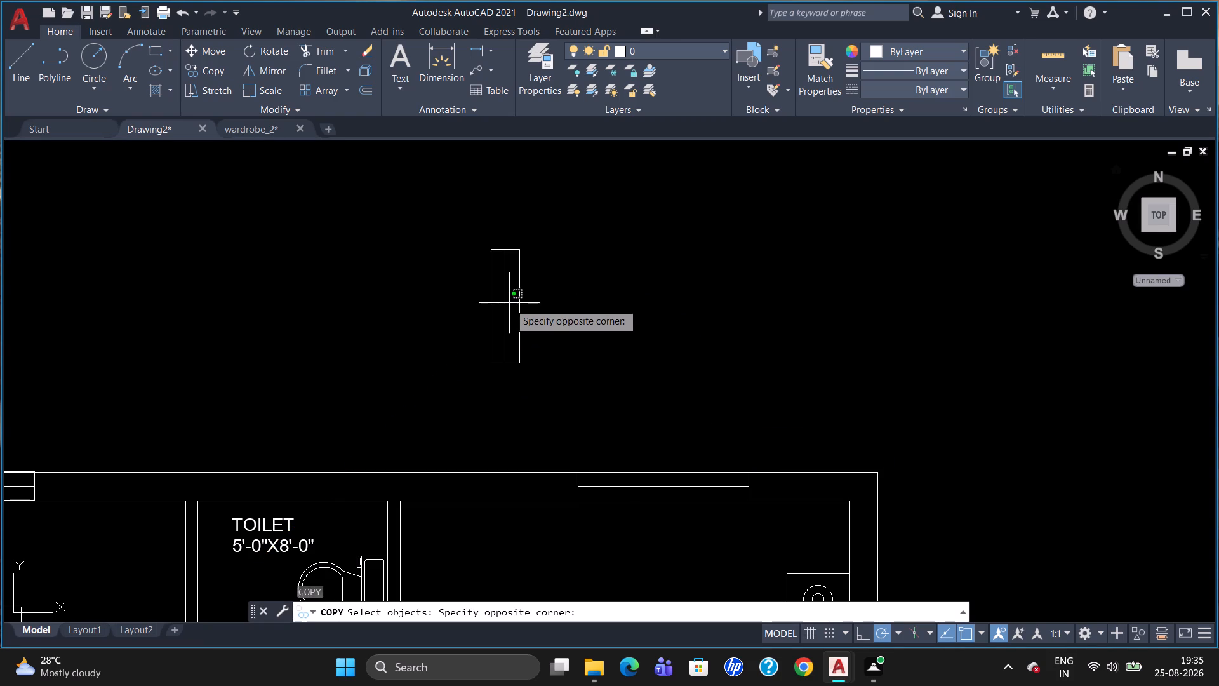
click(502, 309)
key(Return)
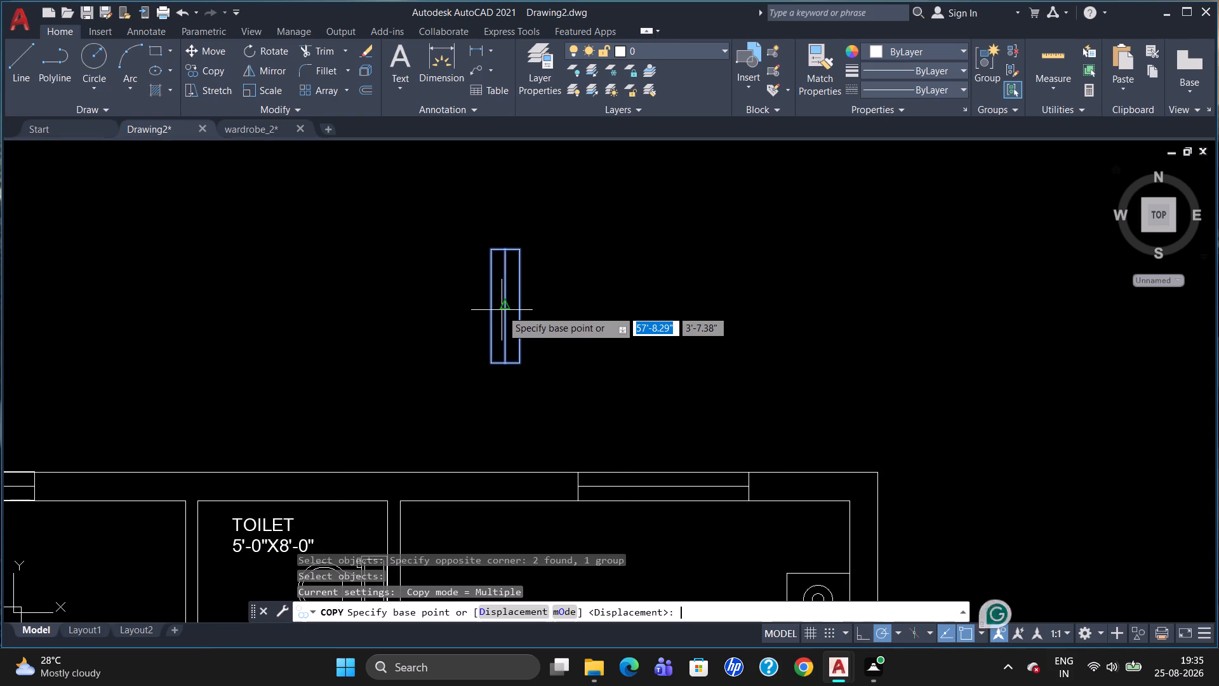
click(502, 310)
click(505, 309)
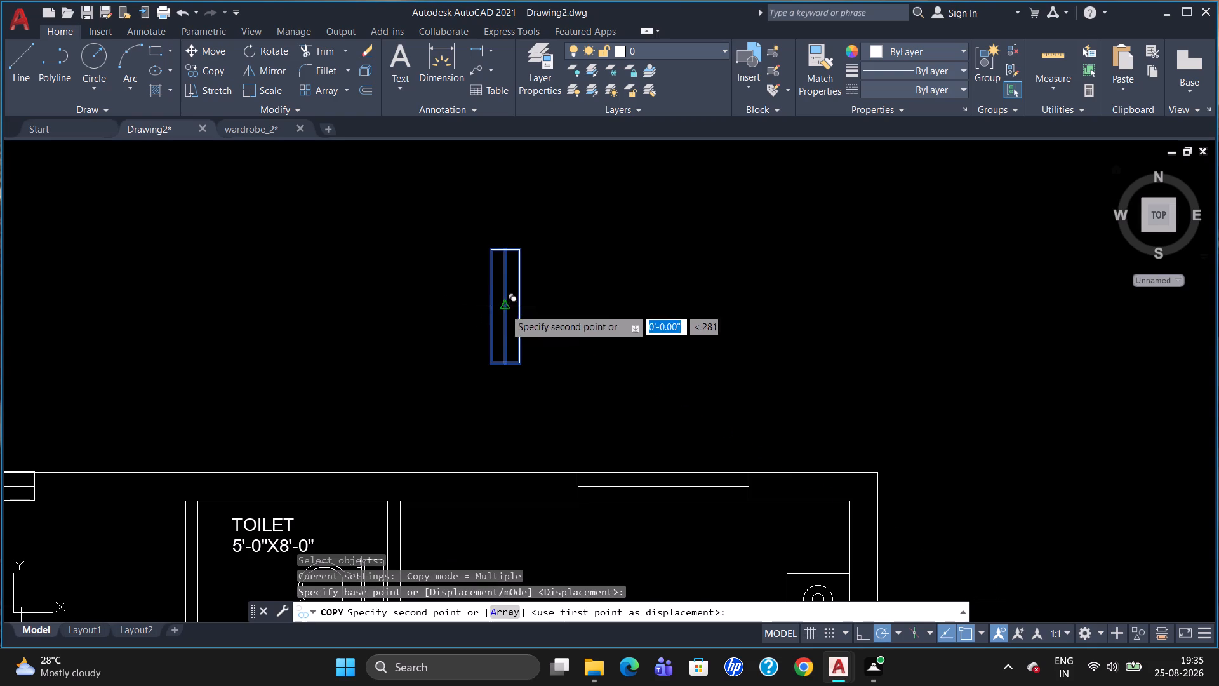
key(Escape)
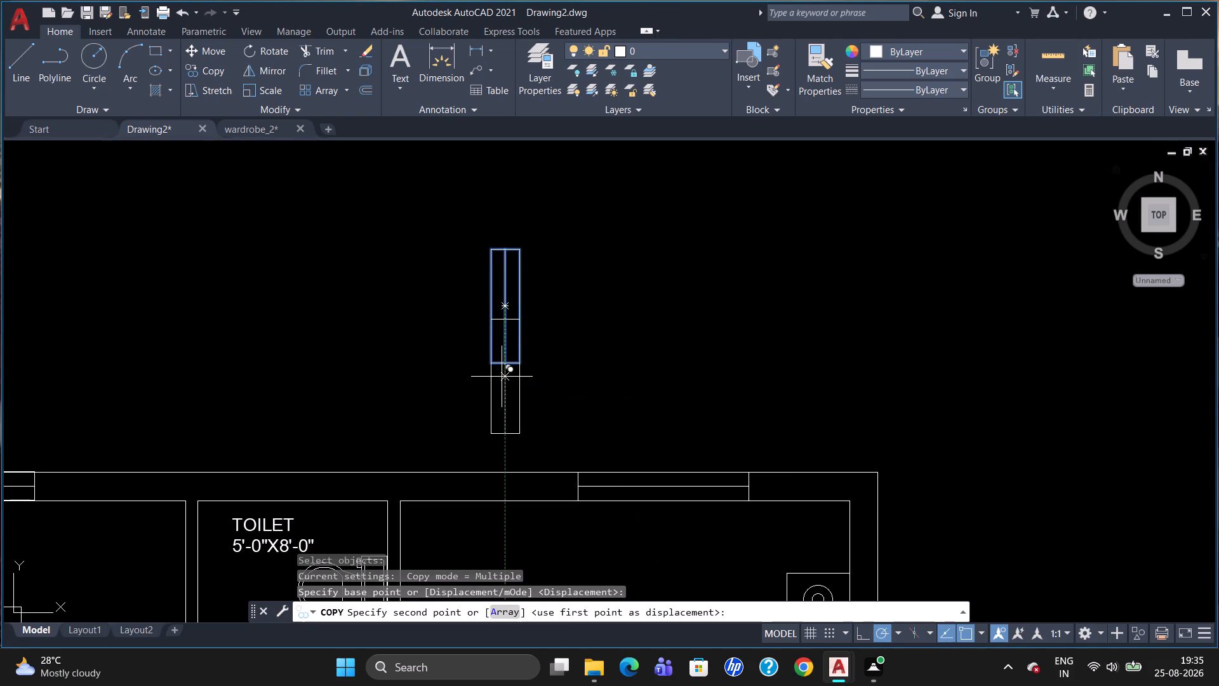
Rotate the toilet window copy above the plan by 270° about its centre so it lies horizontal.
key(r)
key(o)
key(Return)
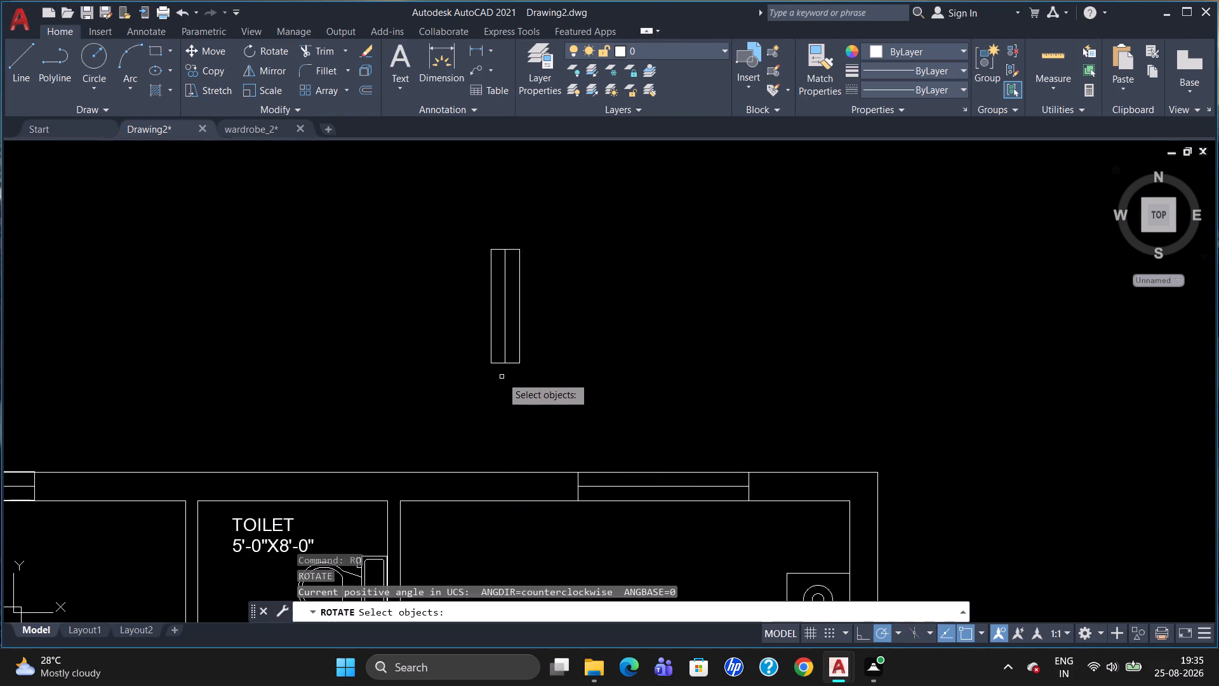
click(505, 308)
key(Return)
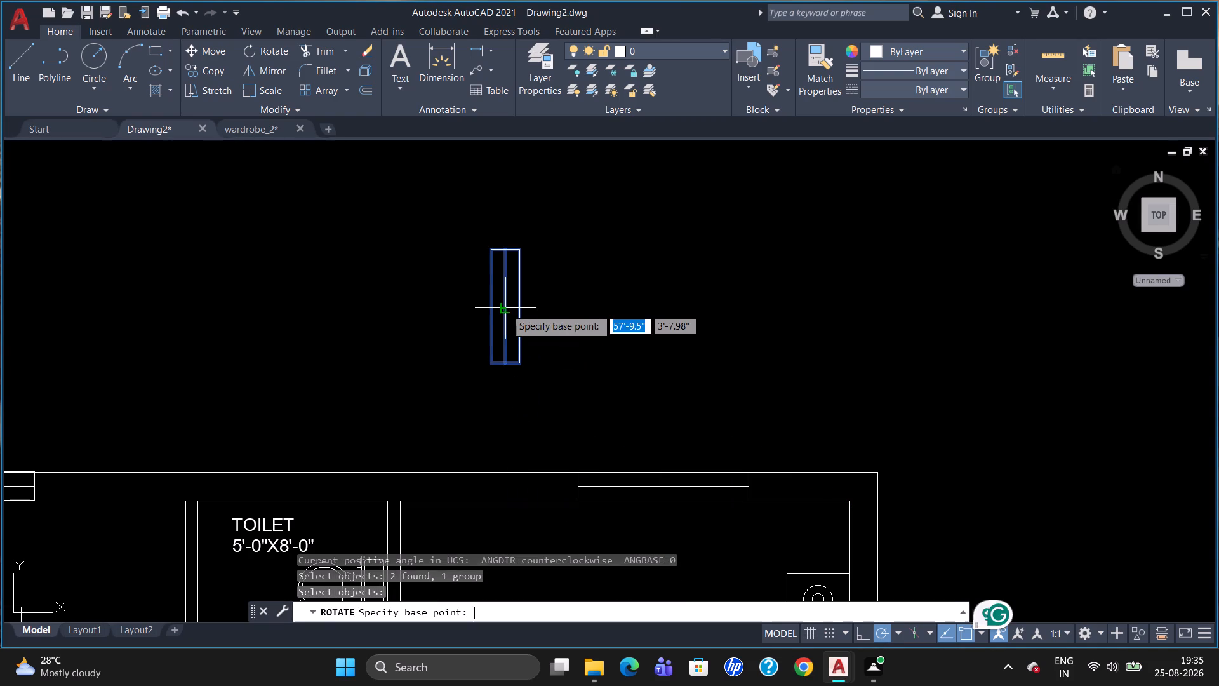
click(503, 303)
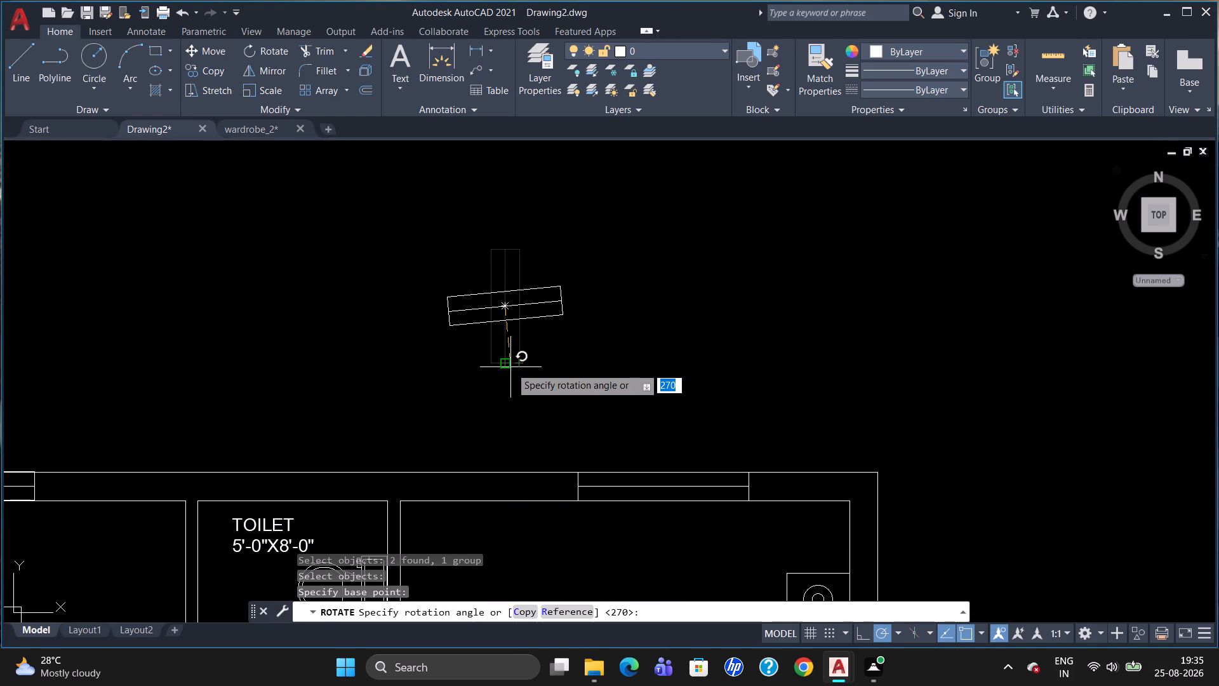
click(498, 381)
Move the horizontal toilet window copy from its centre about 4'-9" down into the top wall, beside Bedroom 2's window on the toilet side.
click(506, 307)
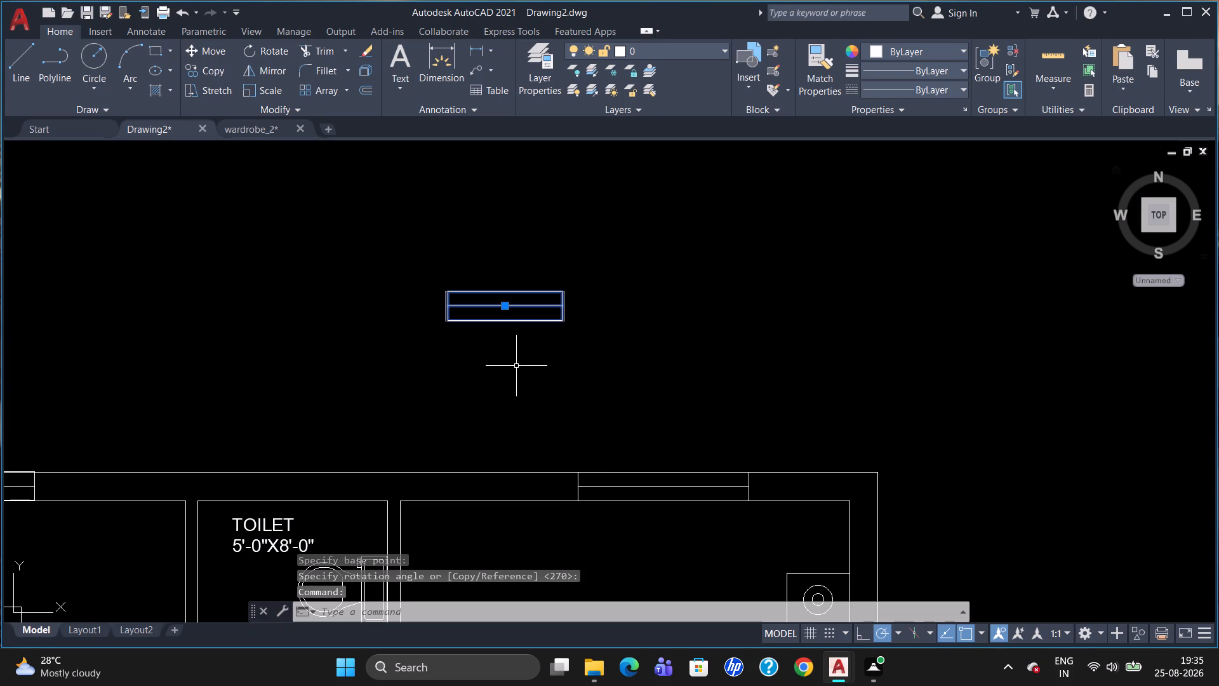
key(m)
key(Return)
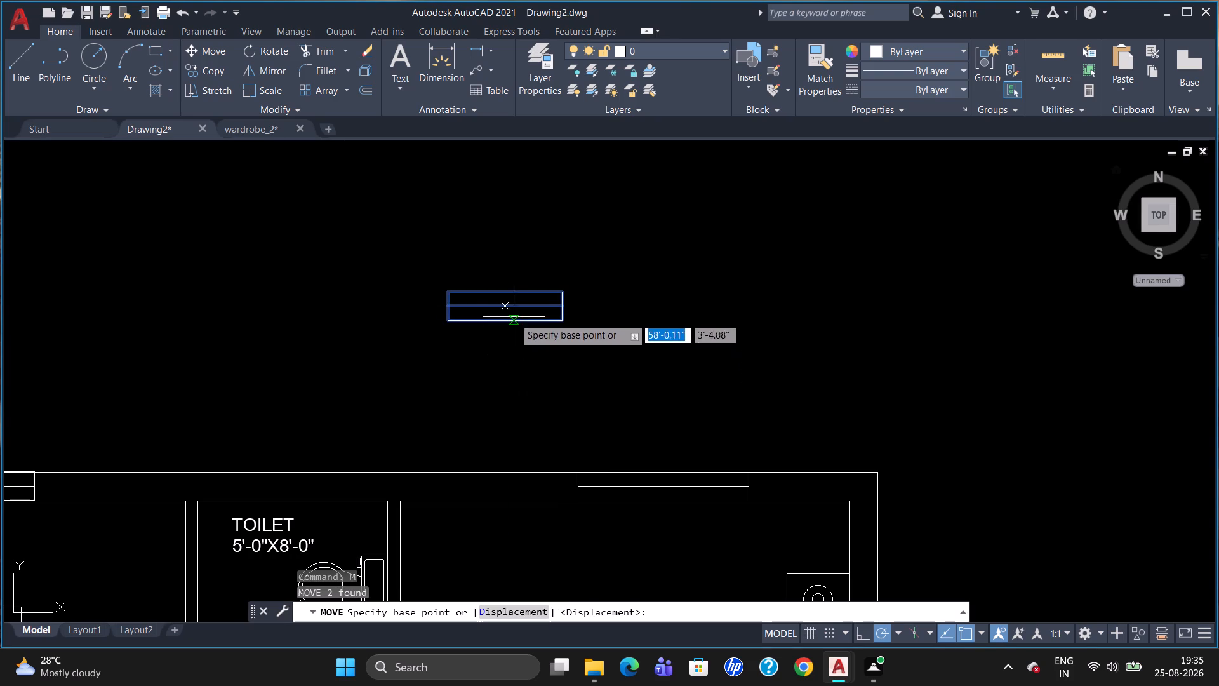
click(511, 305)
scroll(488, 486, up, 2)
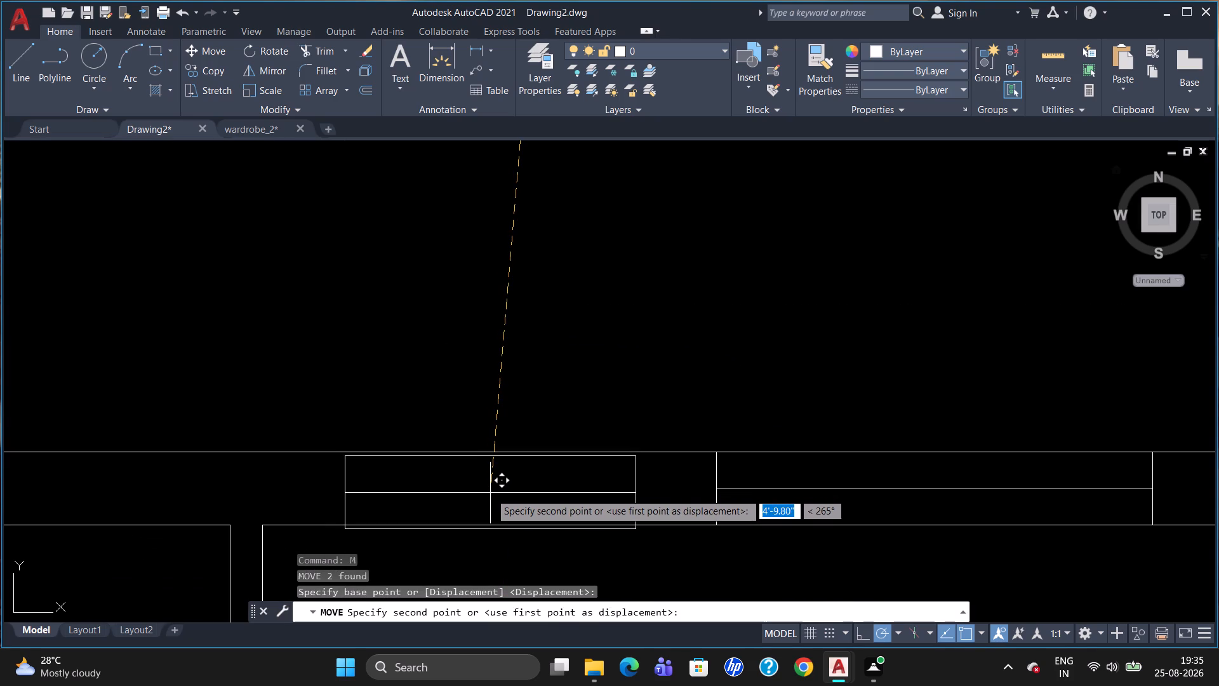
scroll(492, 490, up, 2)
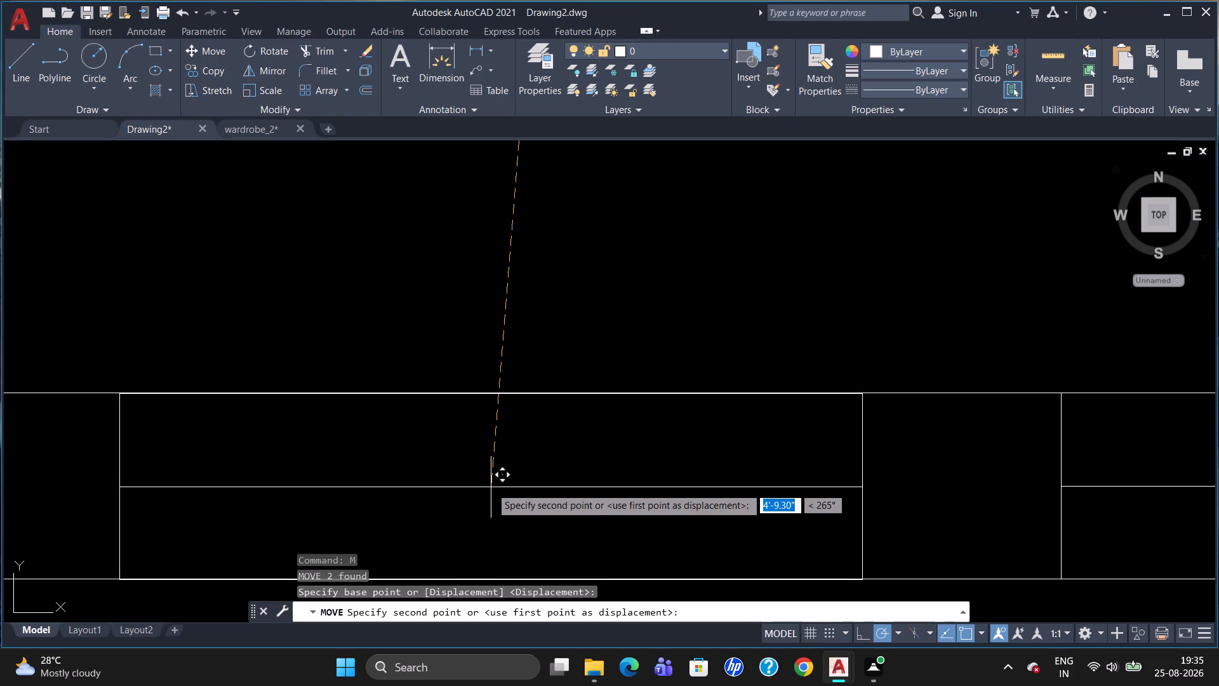
scroll(491, 487, up, 1)
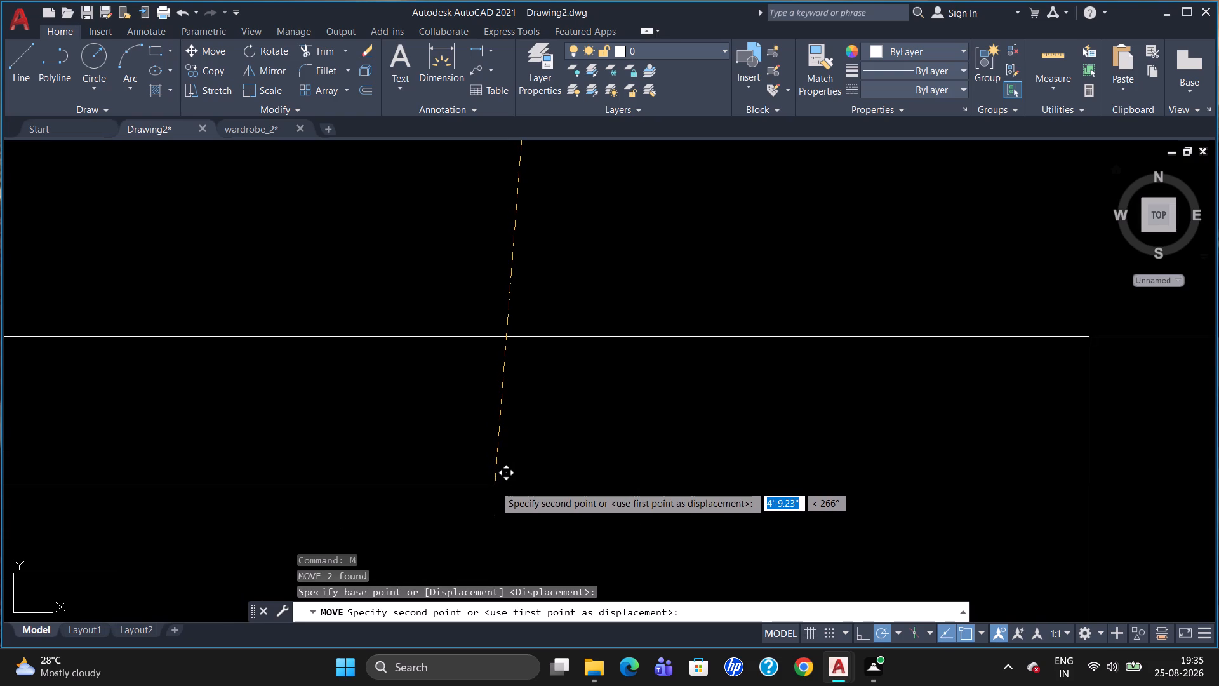
click(495, 485)
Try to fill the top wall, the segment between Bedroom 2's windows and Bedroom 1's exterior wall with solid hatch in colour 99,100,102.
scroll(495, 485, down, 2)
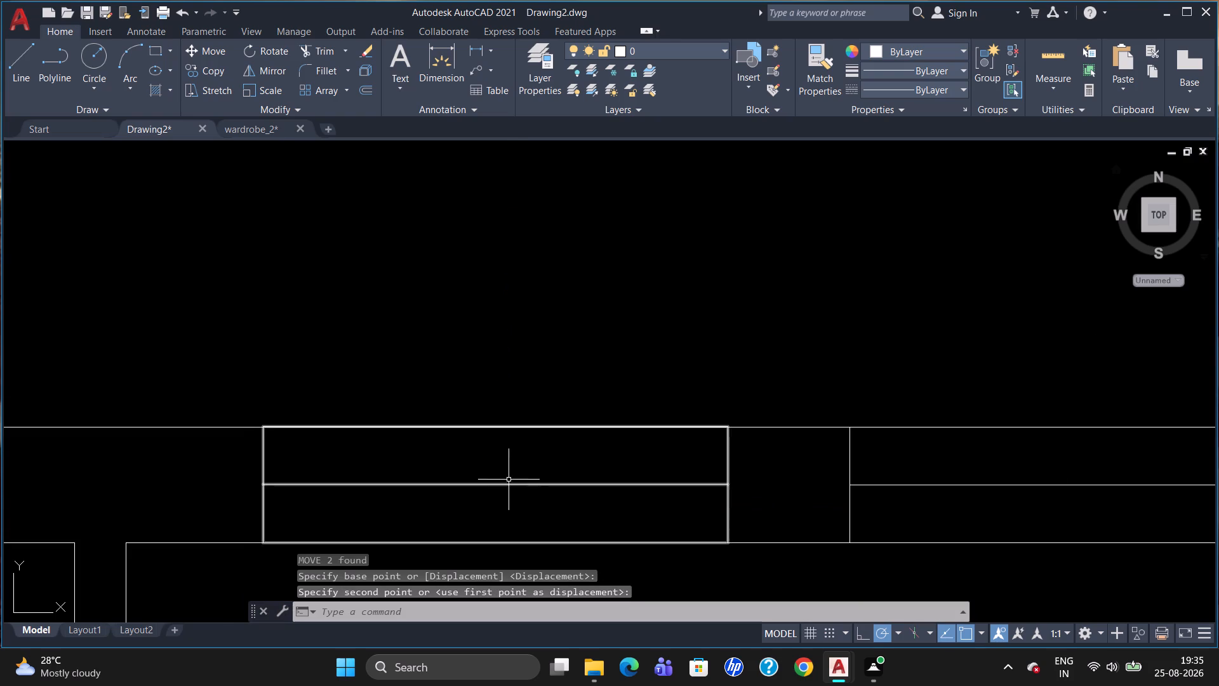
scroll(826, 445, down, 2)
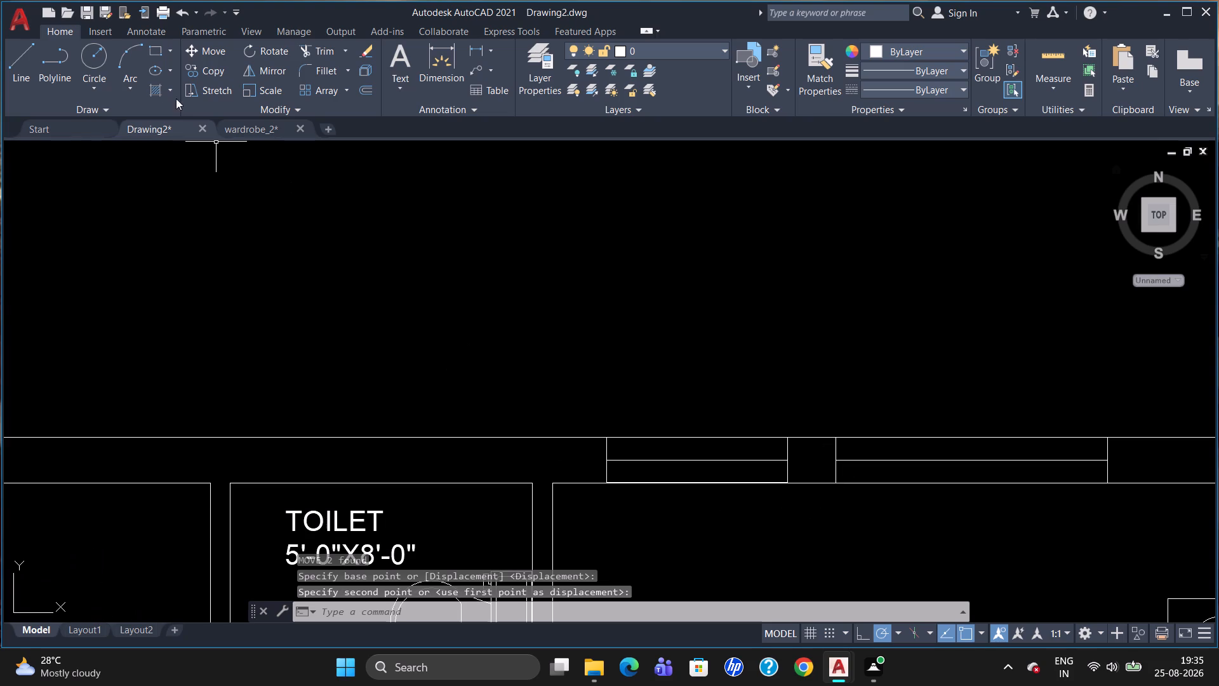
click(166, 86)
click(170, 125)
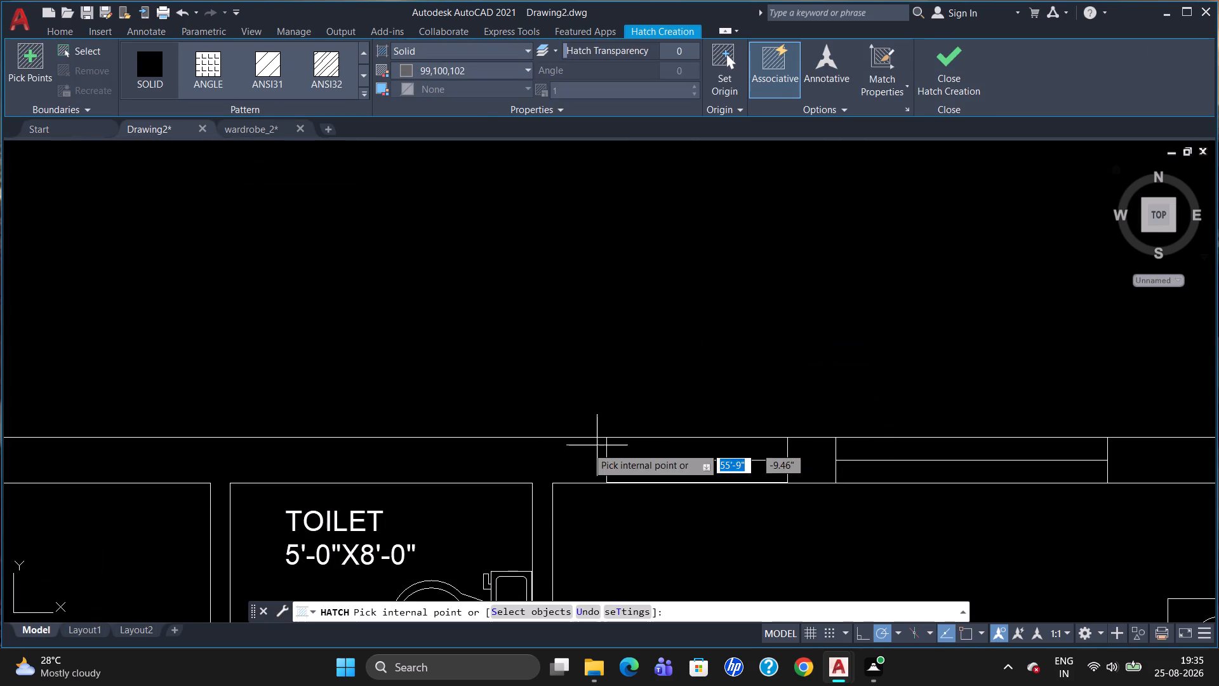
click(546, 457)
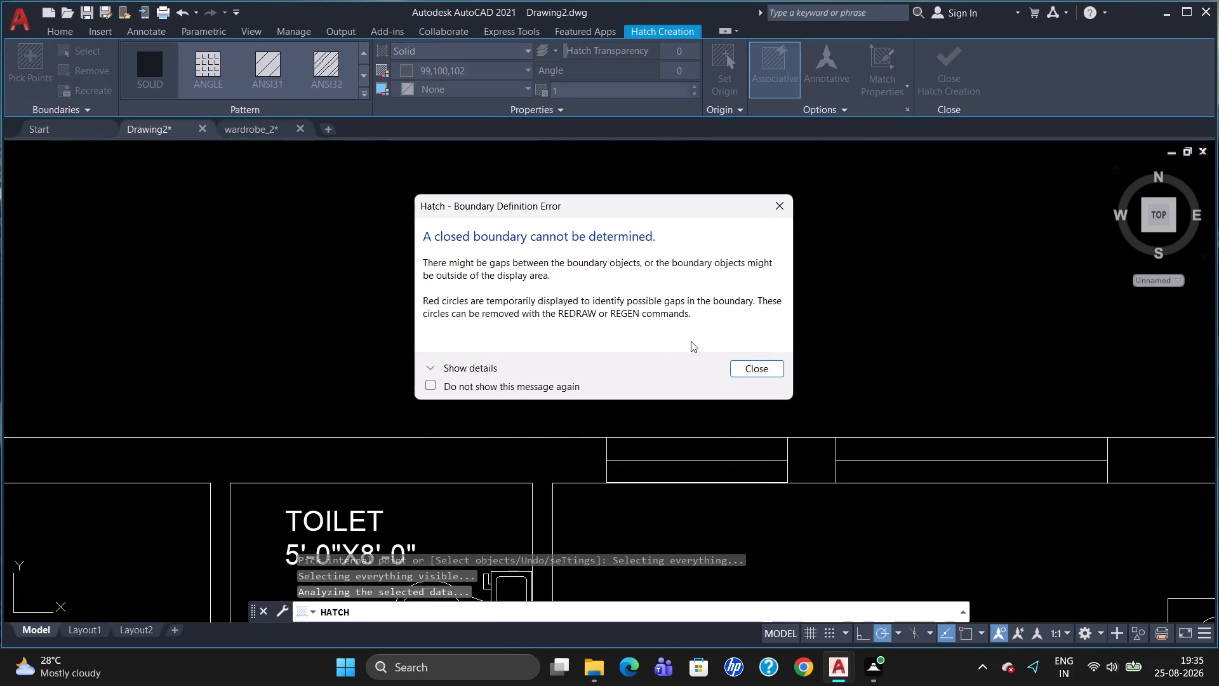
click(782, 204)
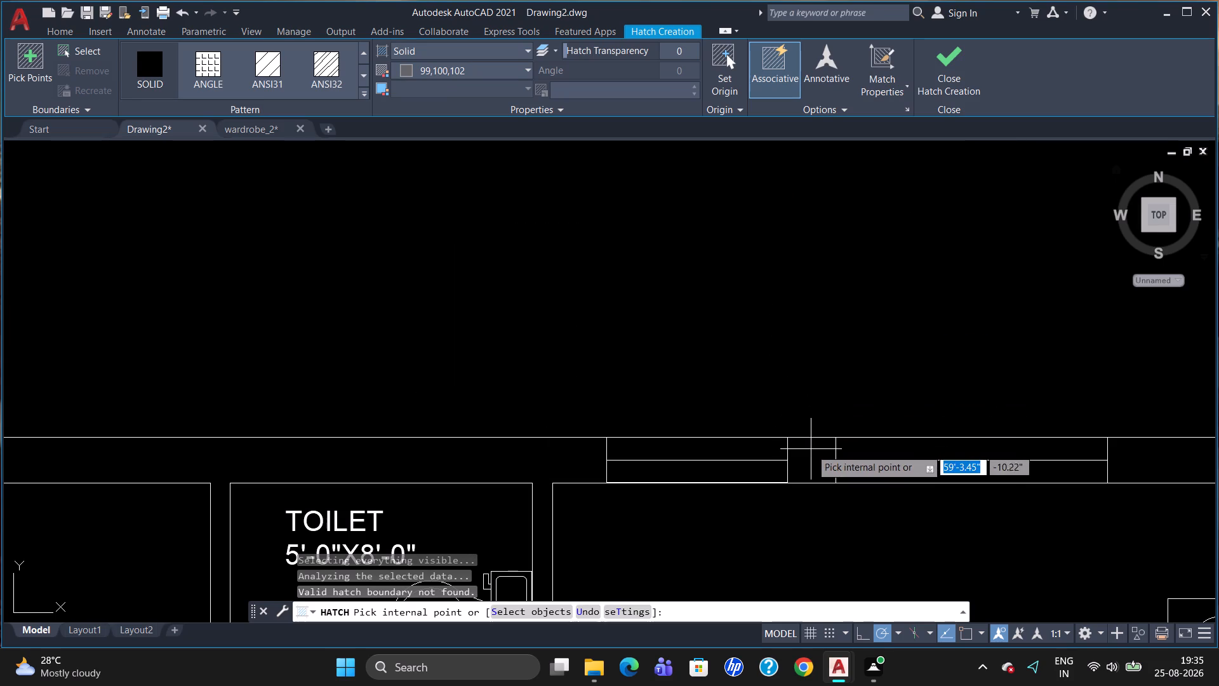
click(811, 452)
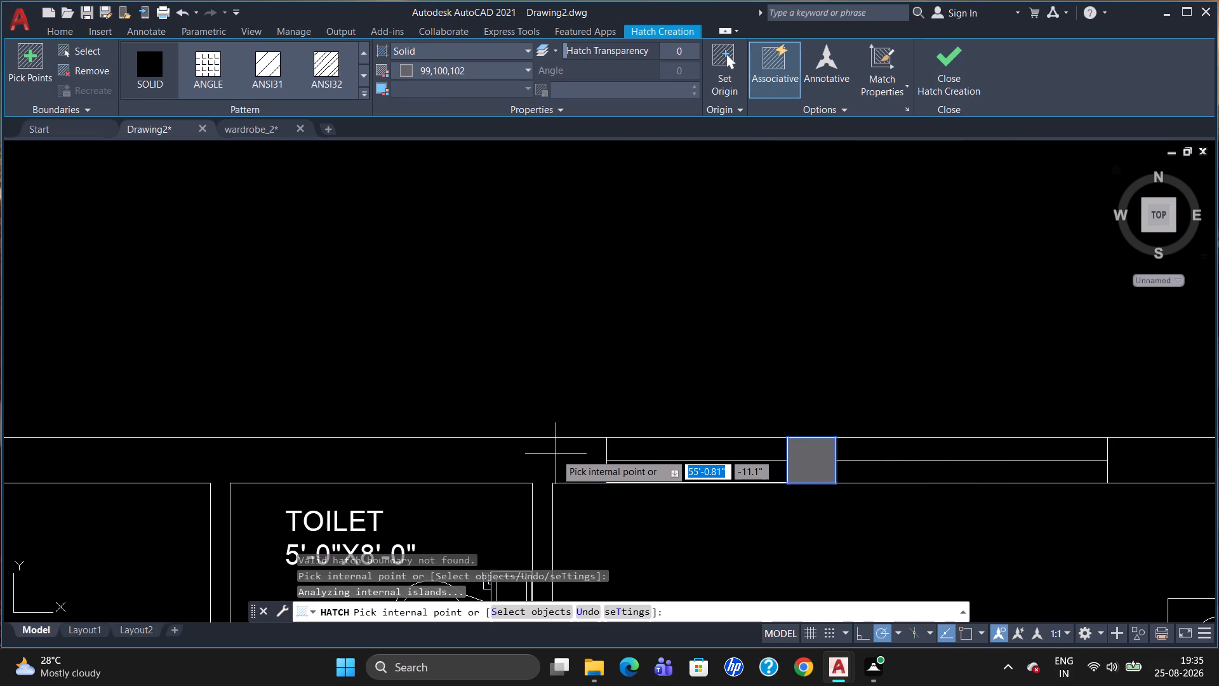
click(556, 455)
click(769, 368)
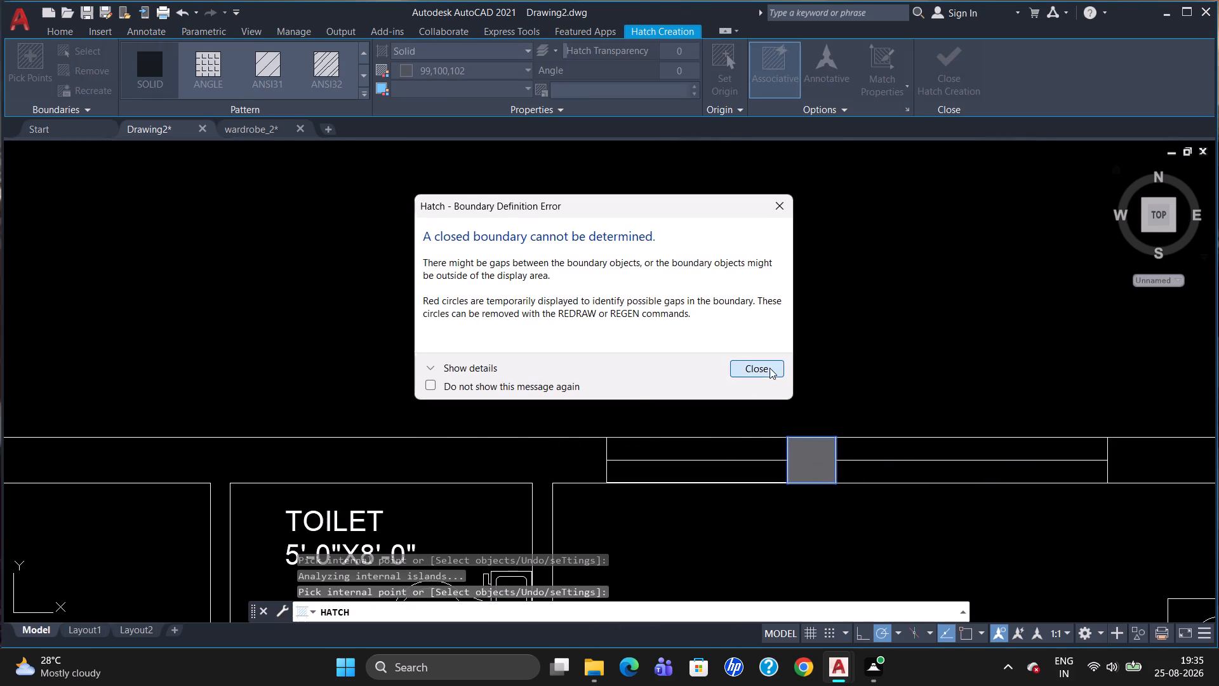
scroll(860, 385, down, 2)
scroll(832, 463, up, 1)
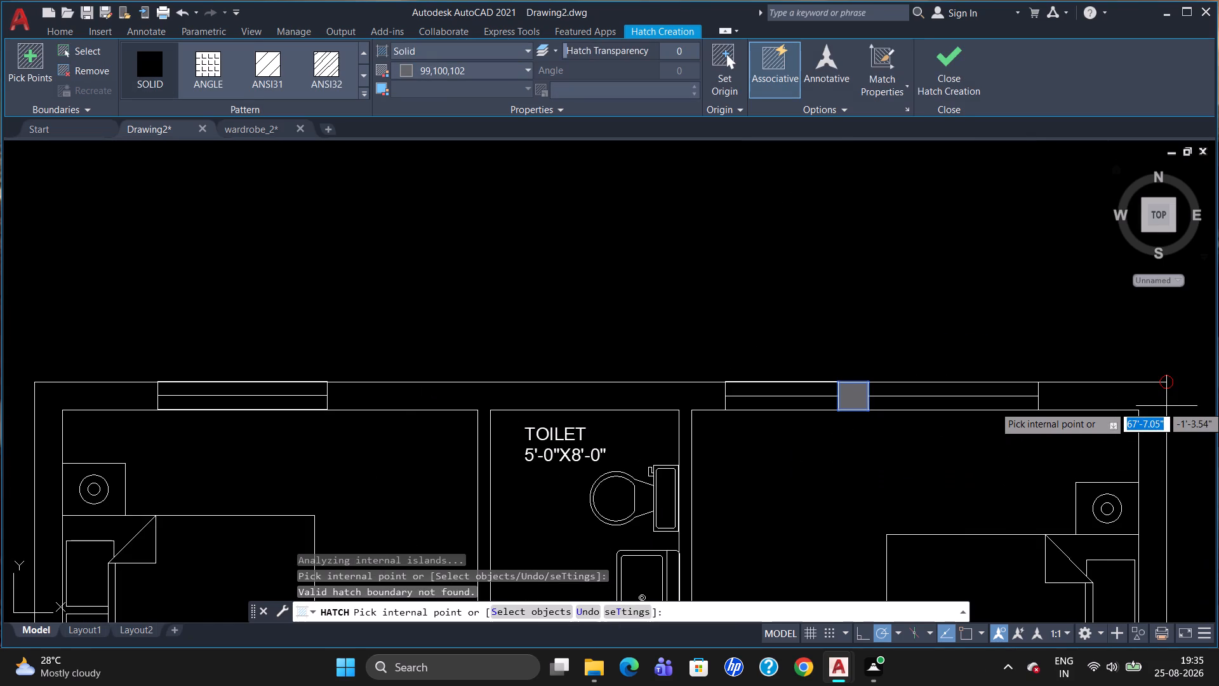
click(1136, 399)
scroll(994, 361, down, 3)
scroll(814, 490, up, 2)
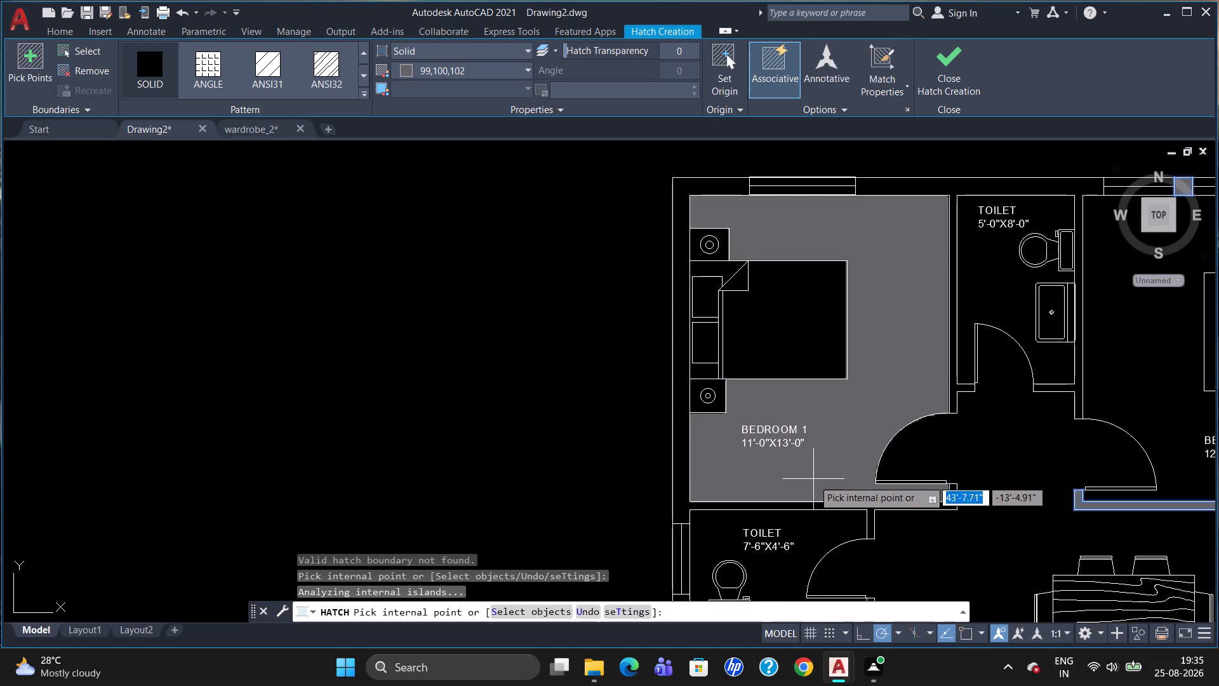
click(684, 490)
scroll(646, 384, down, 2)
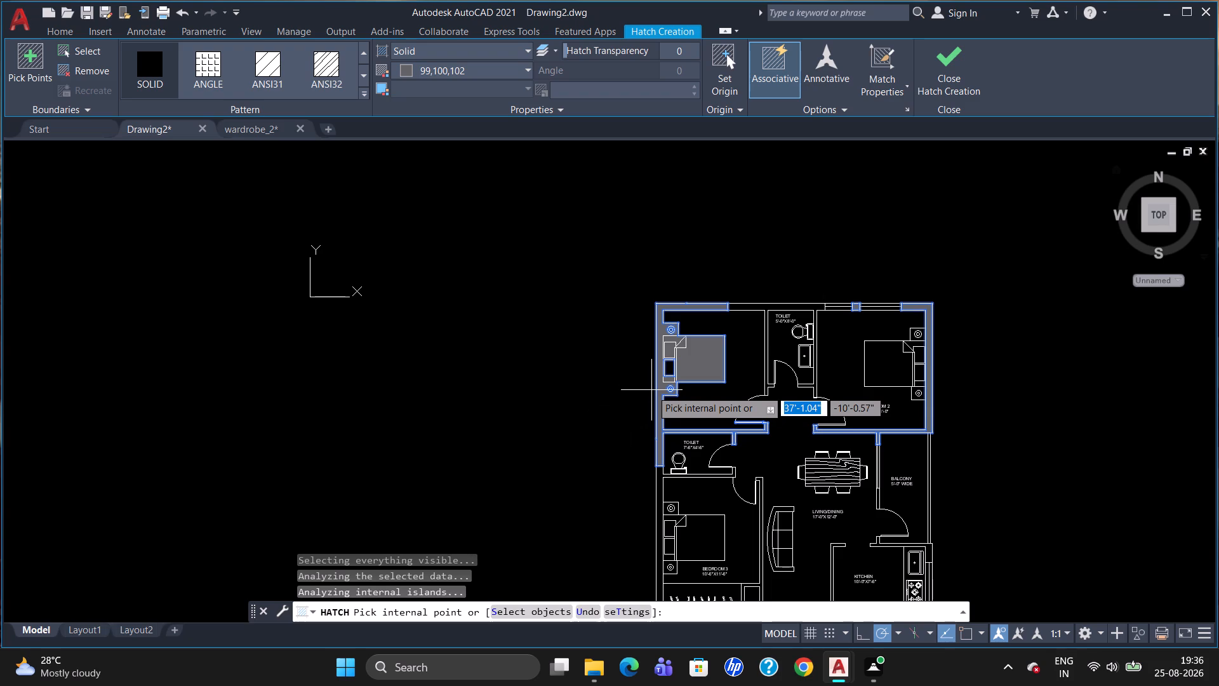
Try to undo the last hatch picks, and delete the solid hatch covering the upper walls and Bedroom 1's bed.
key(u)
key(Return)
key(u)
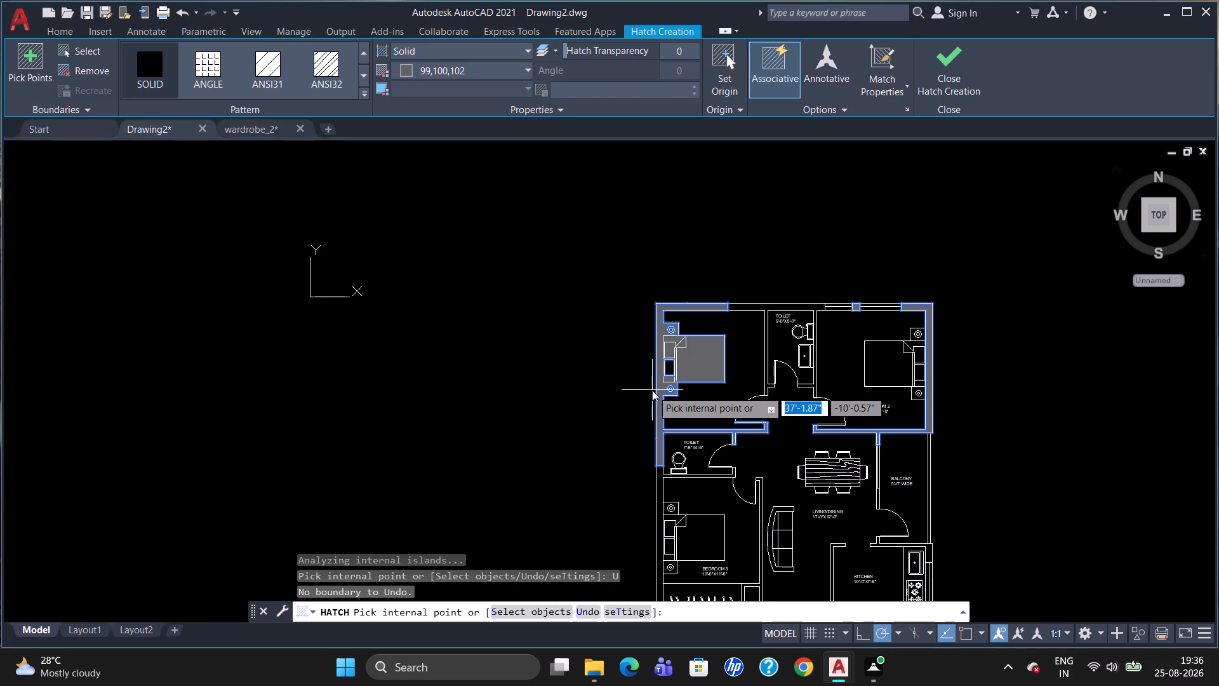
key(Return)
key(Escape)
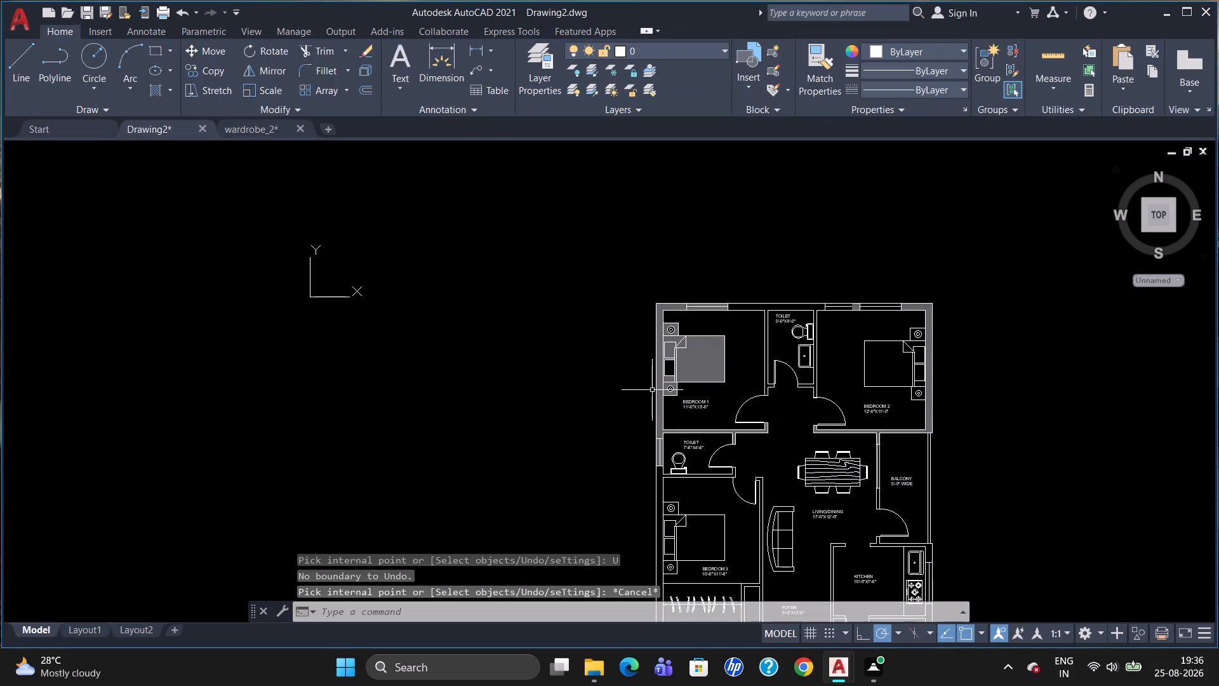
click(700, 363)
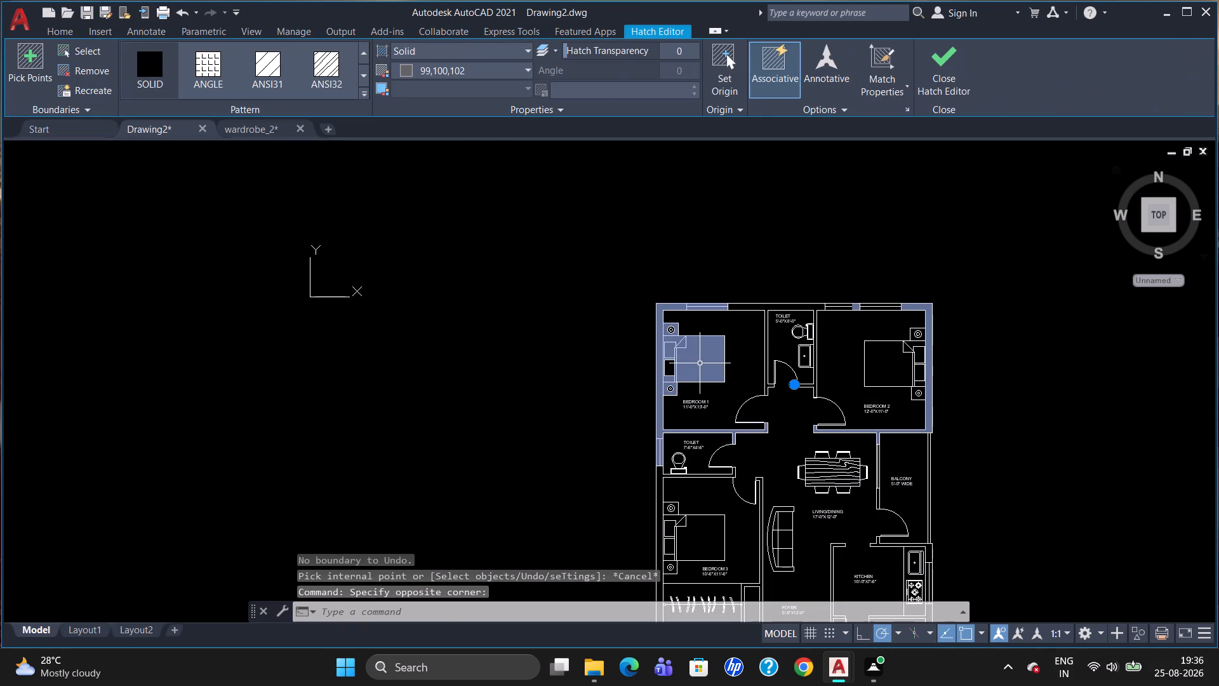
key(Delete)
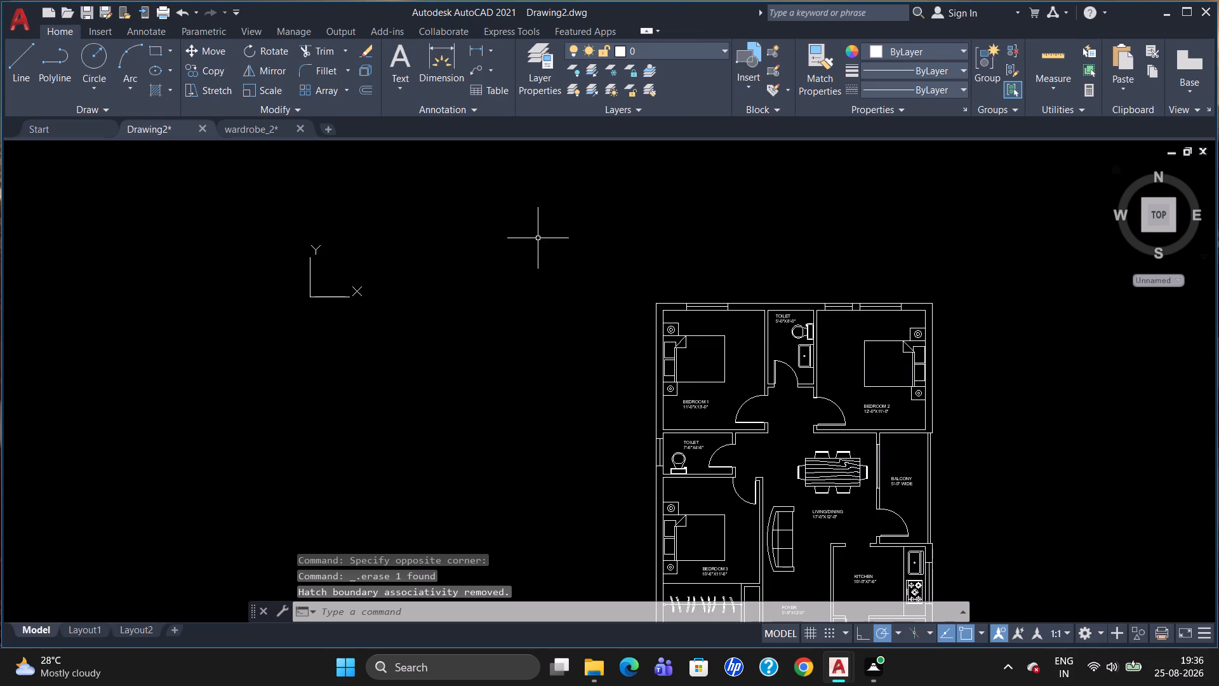
Hatch the walls around Bedroom 1, the 5'-0"X8'-0" toilet and Bedroom 2, including the segment between the windows, solid in colour 99,100,102.
scroll(748, 437, up, 1)
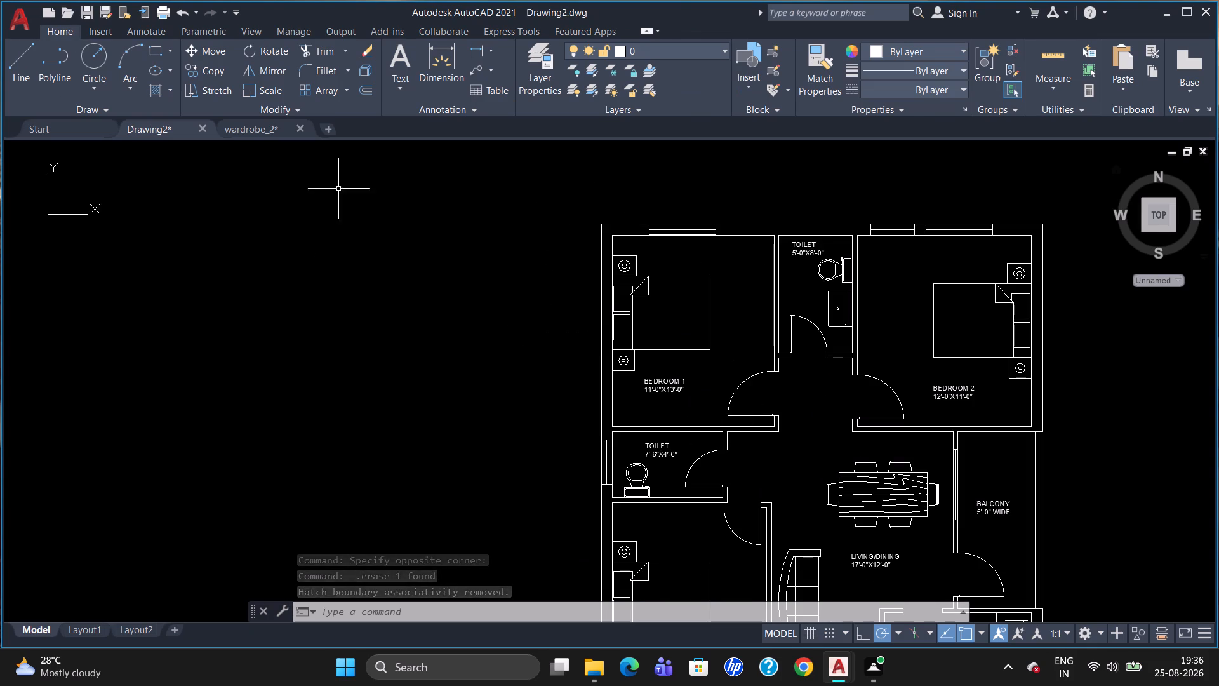
click(174, 93)
click(182, 111)
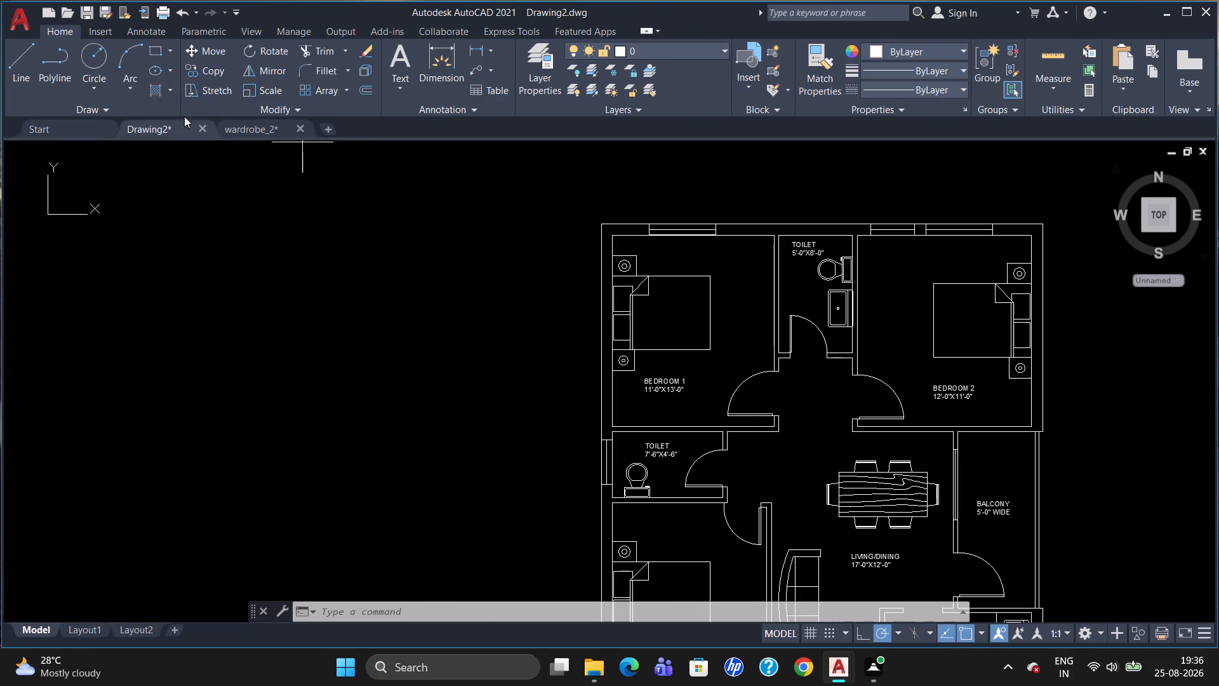
click(606, 238)
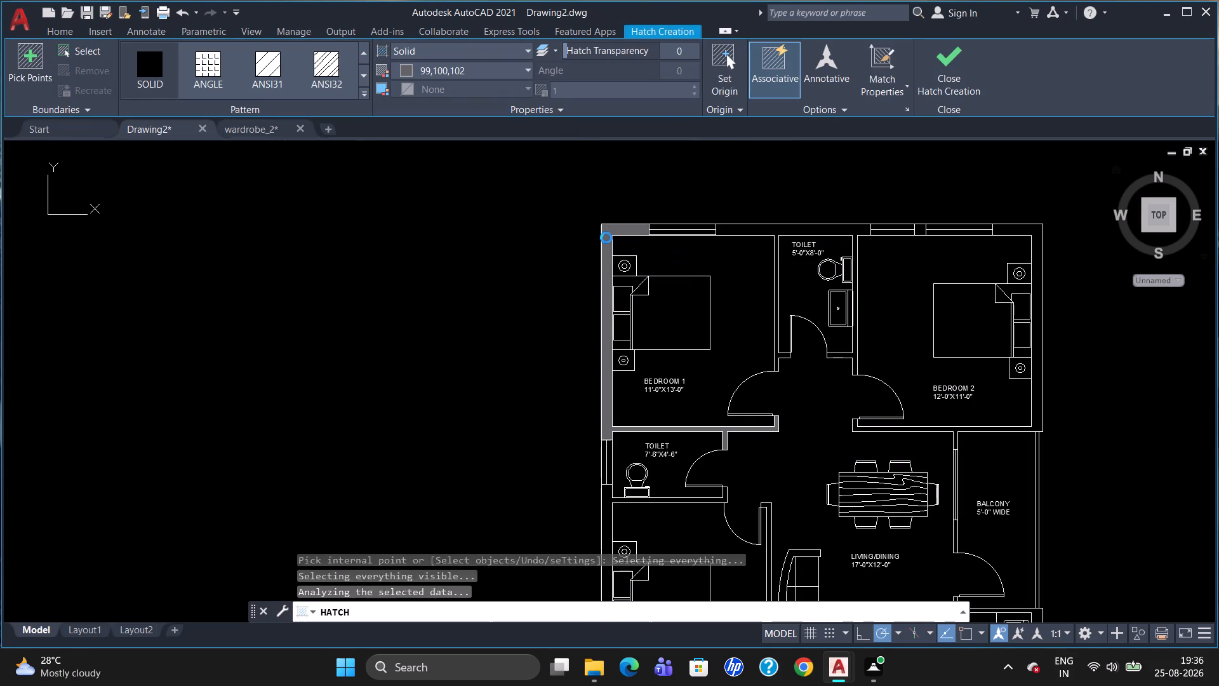
click(776, 229)
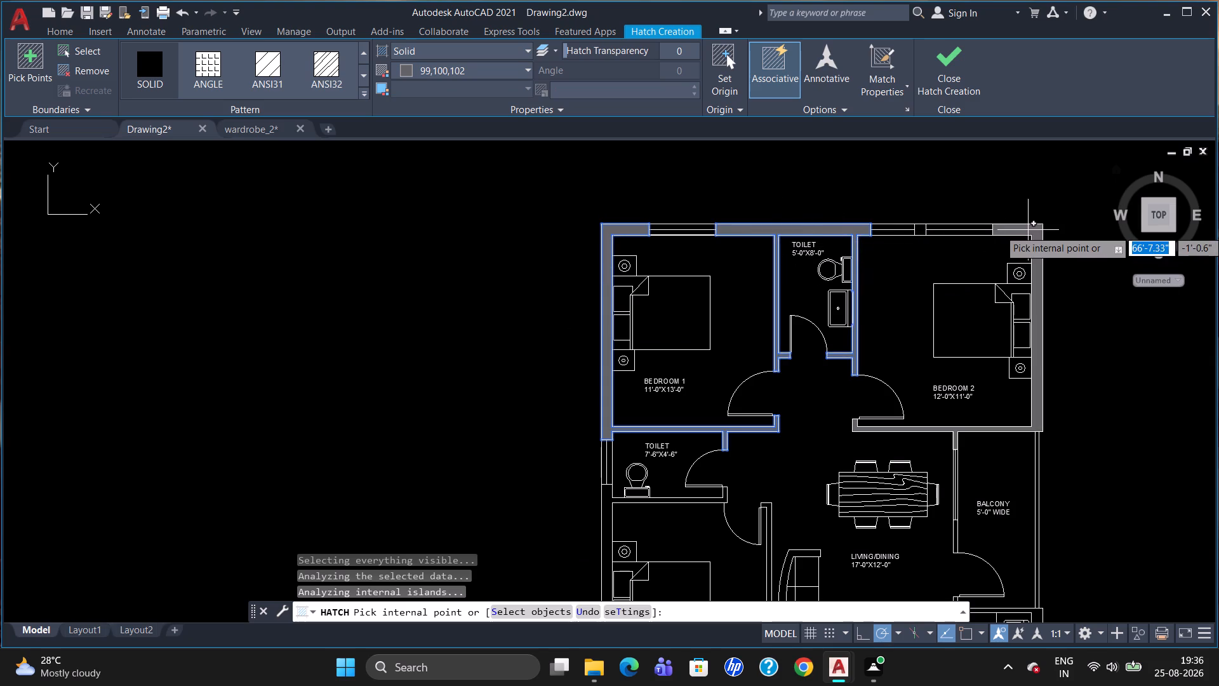
click(1028, 230)
click(920, 227)
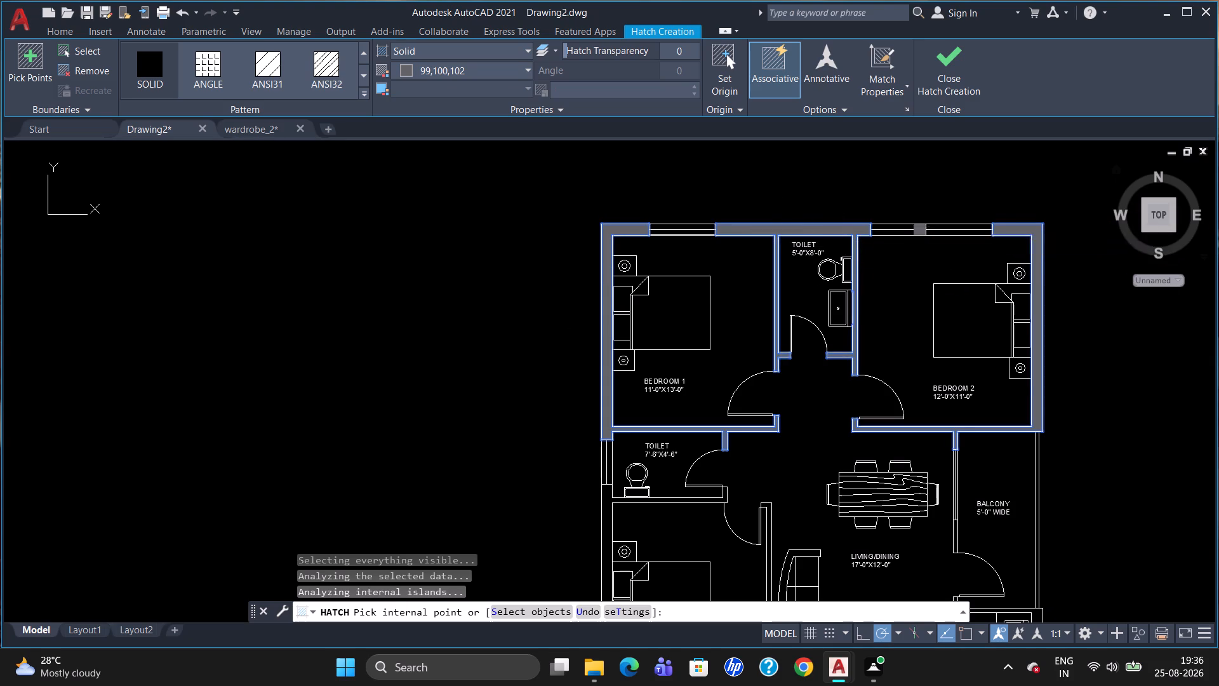
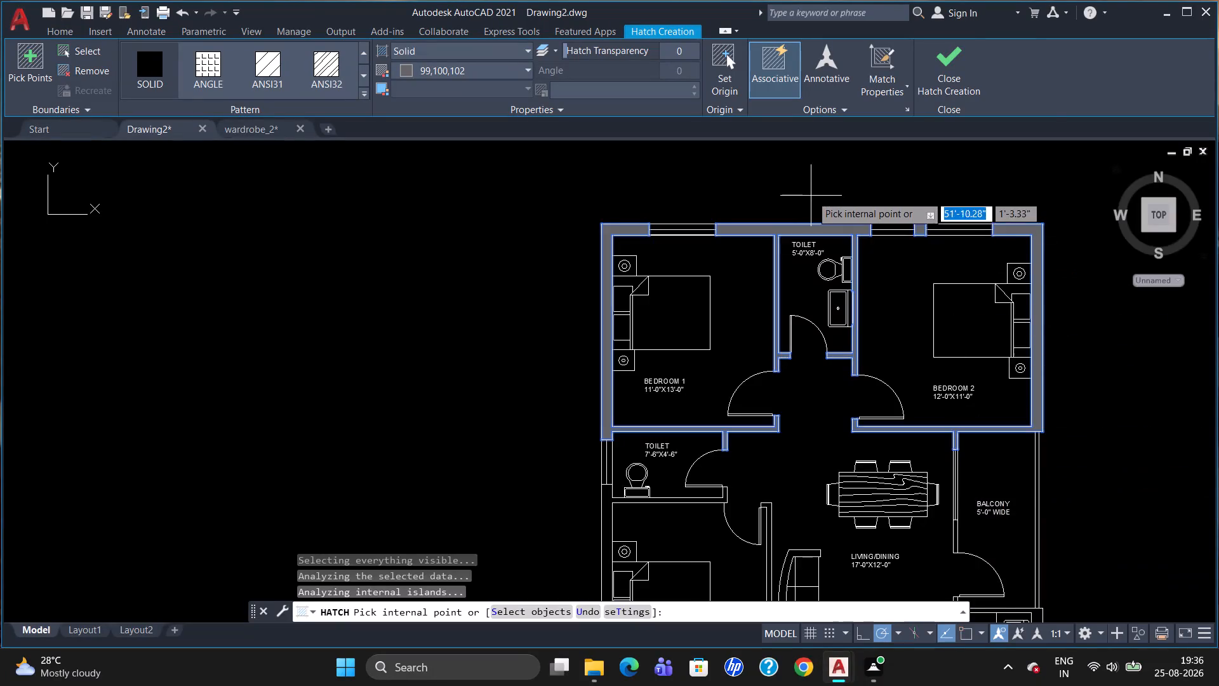
Delete the solid hatch from the walls around Bedroom 1, the 5'-0"X8'-0" toilet and Bedroom 2.
scroll(816, 195, up, 1)
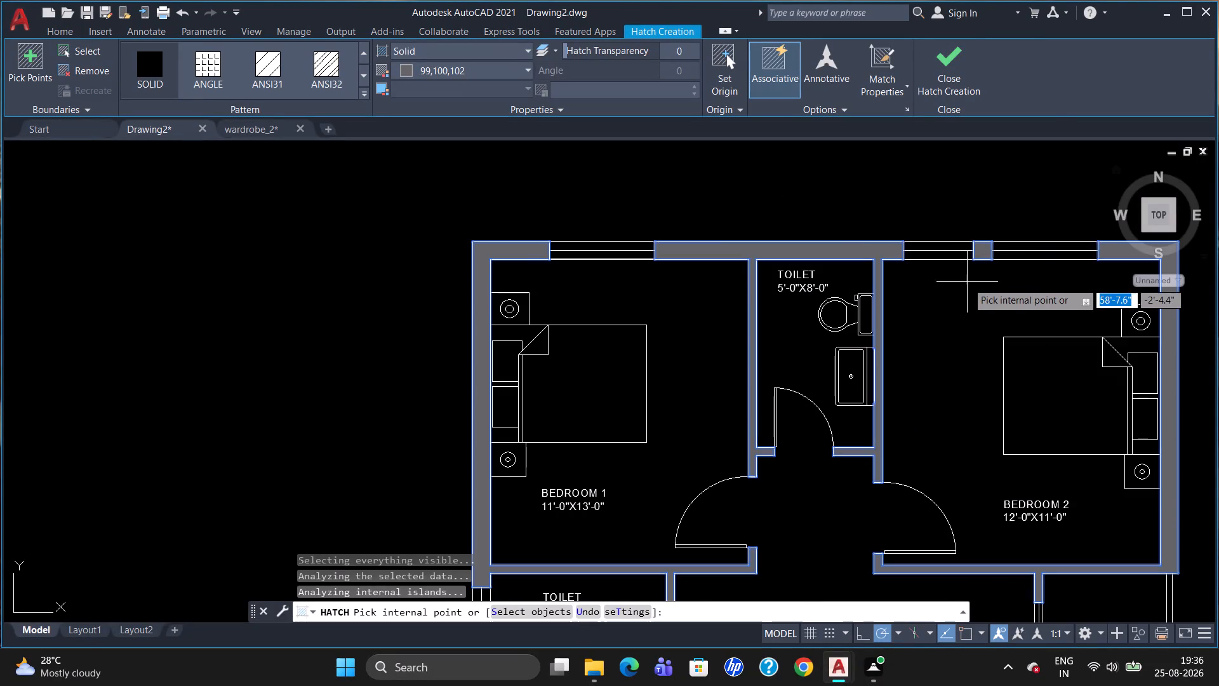
key(Escape)
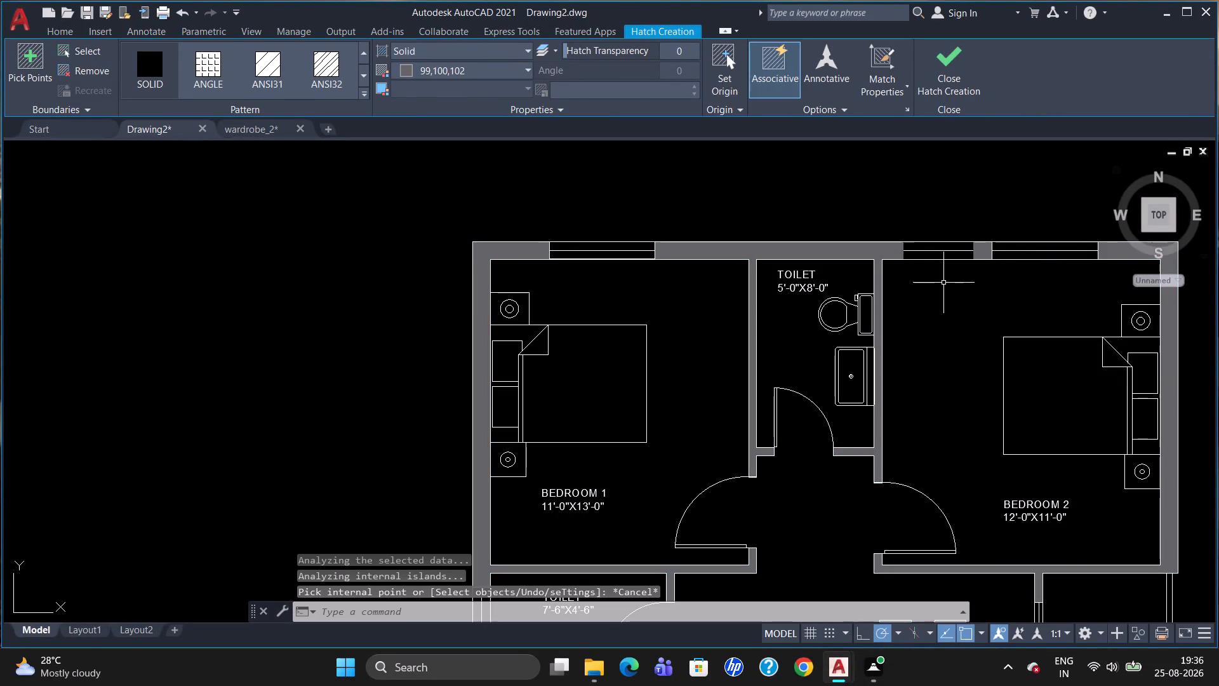
key(Escape)
click(765, 249)
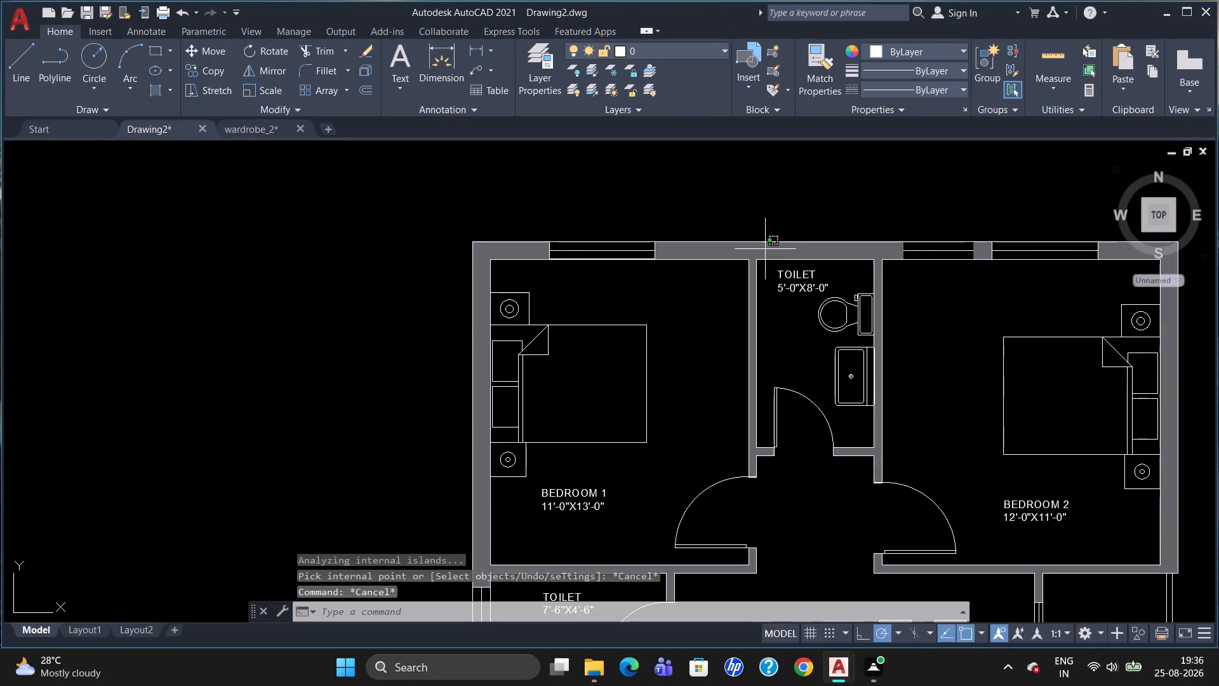
key(Delete)
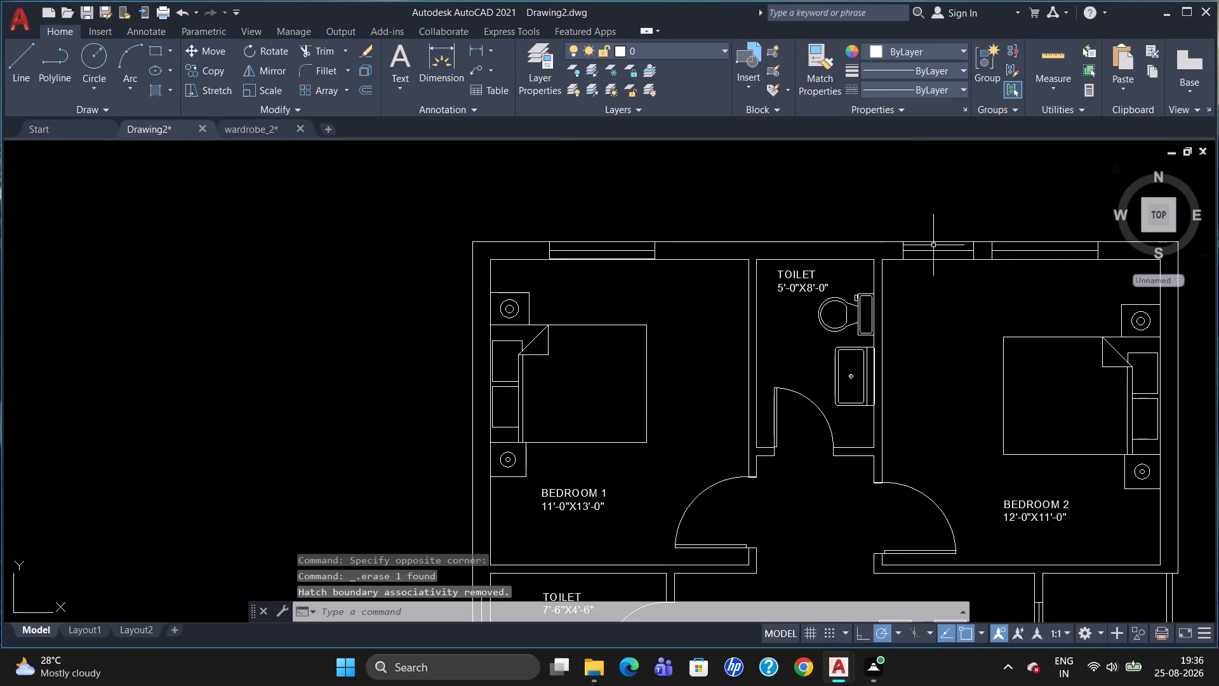
Move the small window beside Bedroom 2's window about 5'-5" along the top wall into the 5'-0"X8'-0" toilet's wall section.
click(933, 245)
click(933, 252)
key(m)
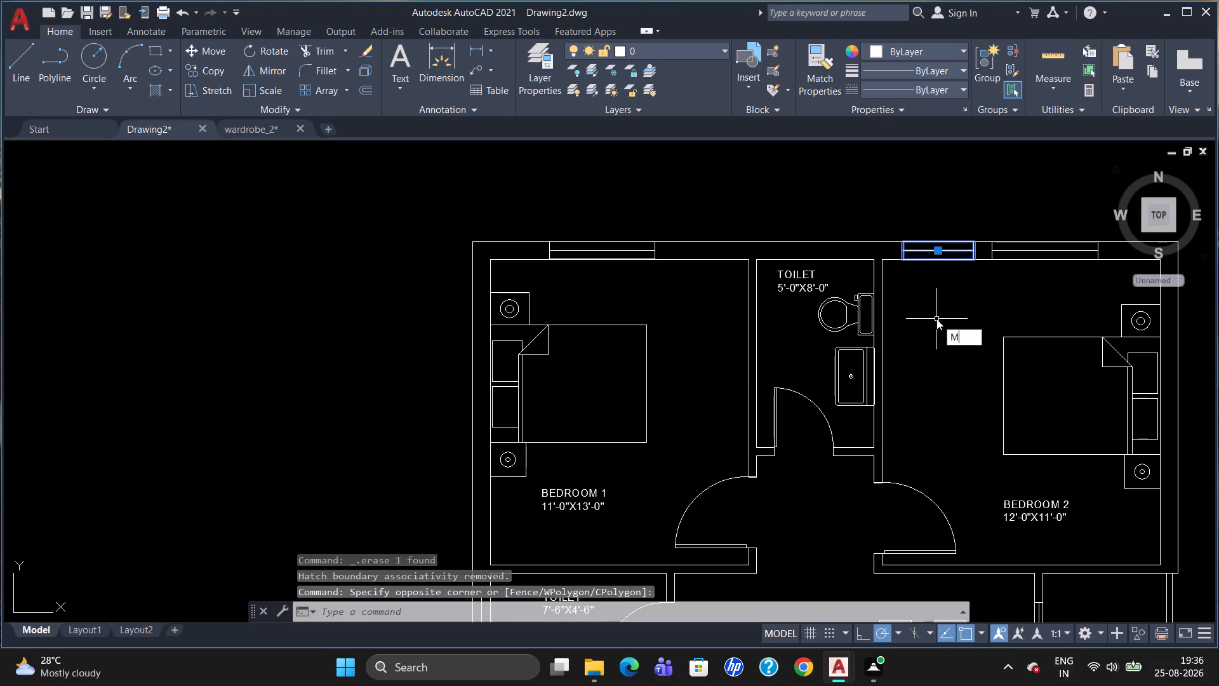
key(Return)
click(903, 240)
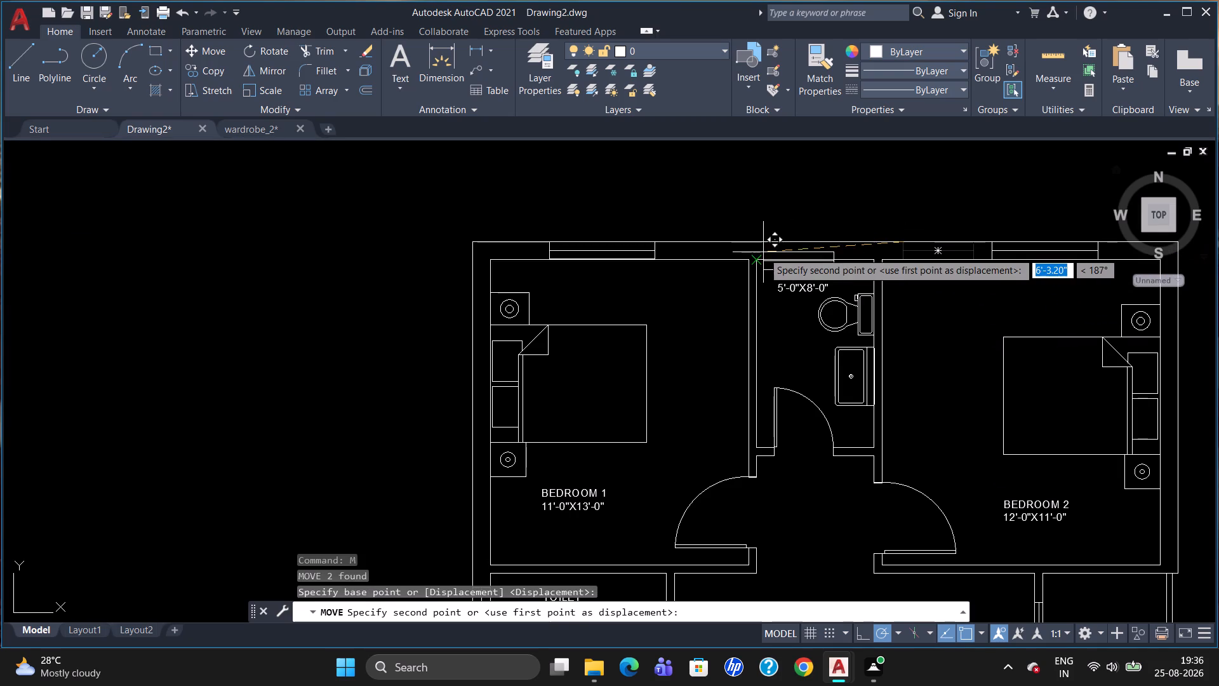
scroll(780, 245, up, 2)
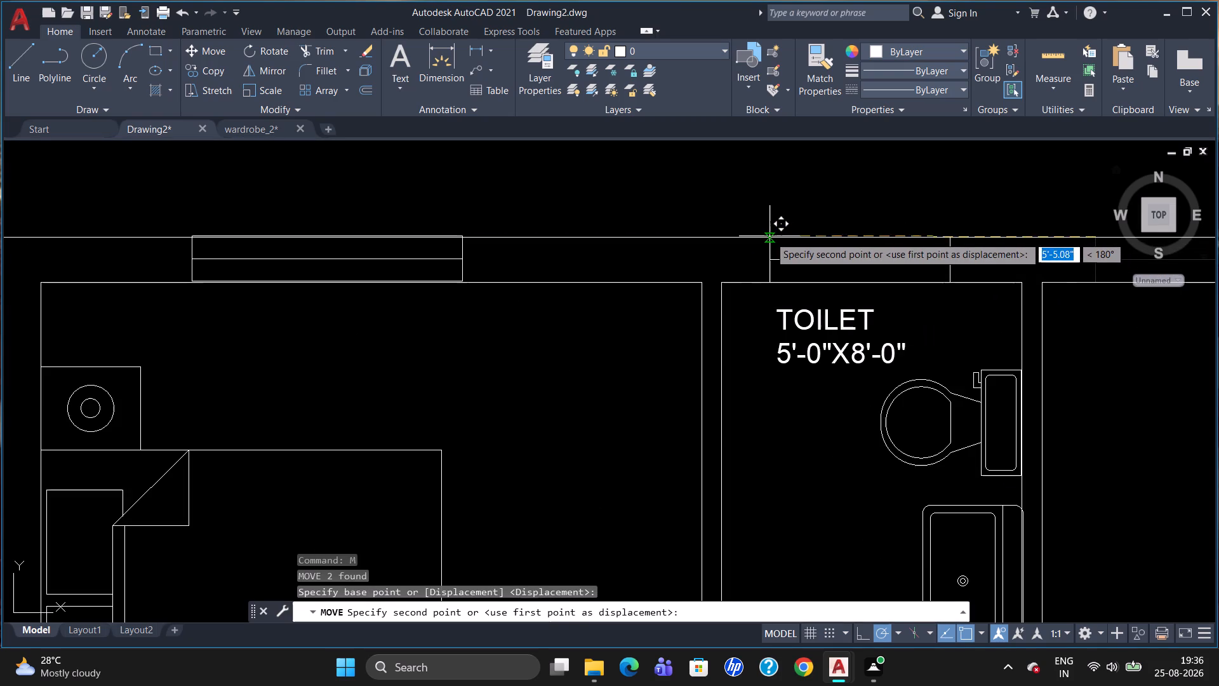
click(768, 238)
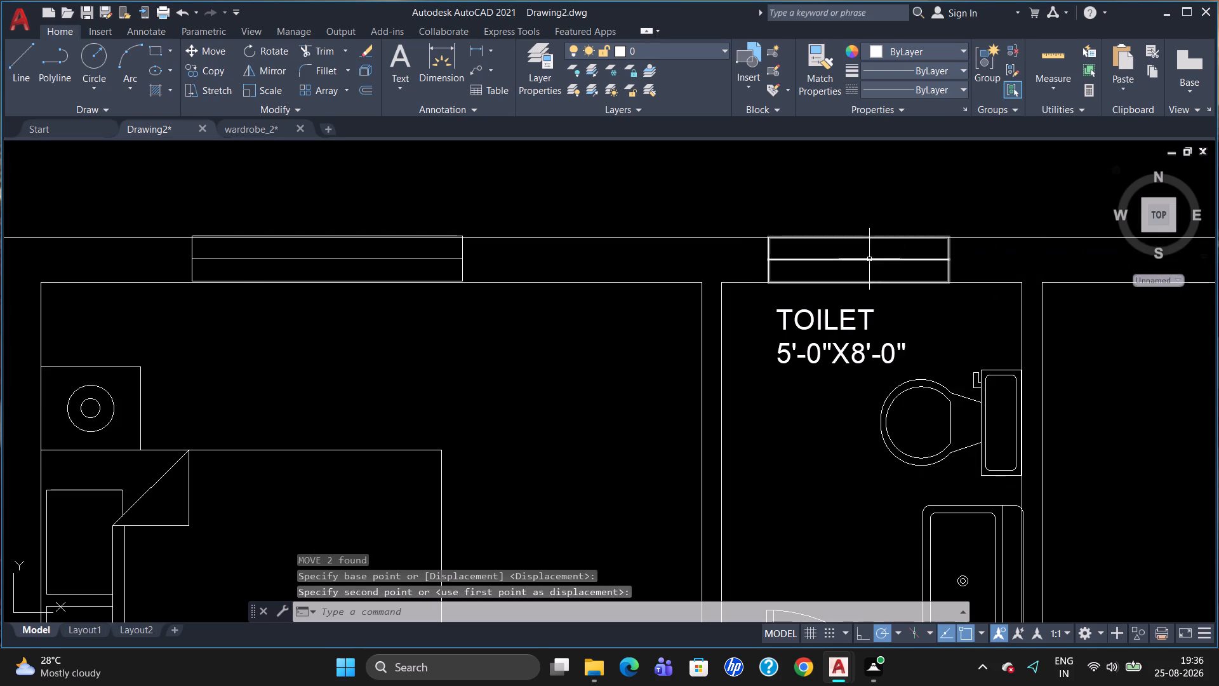
Hatch the walls around Bedroom 1, the 5'-0"X8'-0" toilet and Bedroom 2 solid in colour 99,100,102.
scroll(1030, 285, down, 4)
scroll(1042, 330, up, 4)
scroll(881, 234, down, 4)
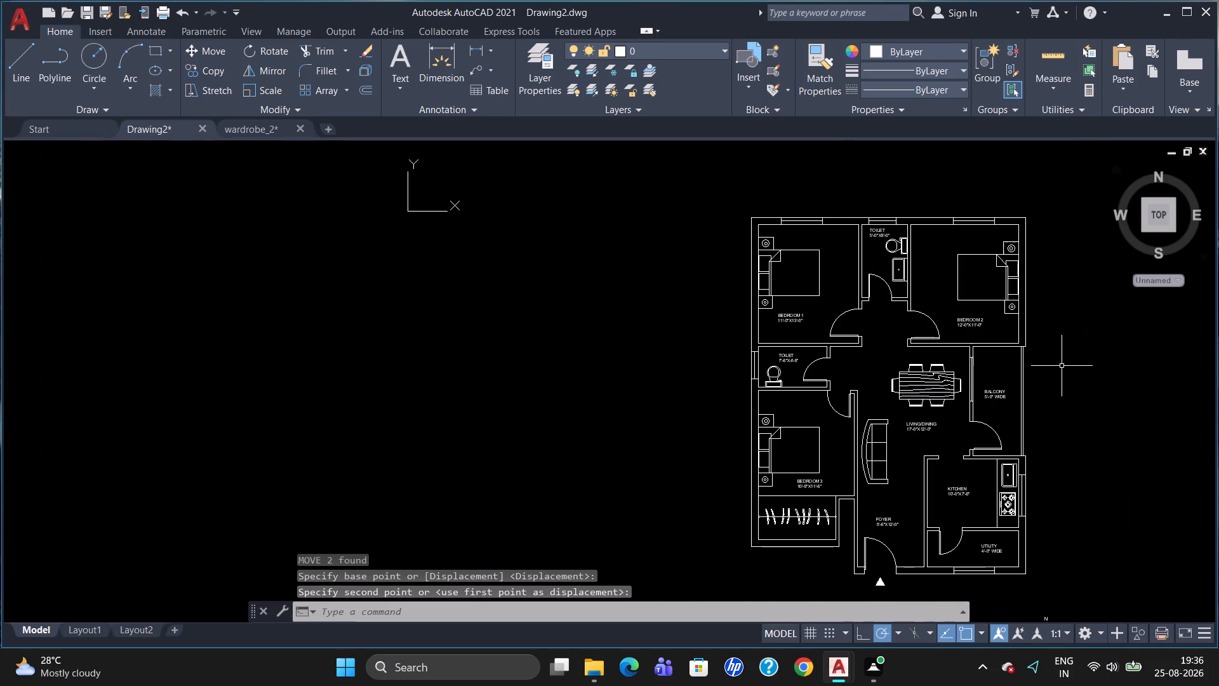
scroll(979, 334, up, 1)
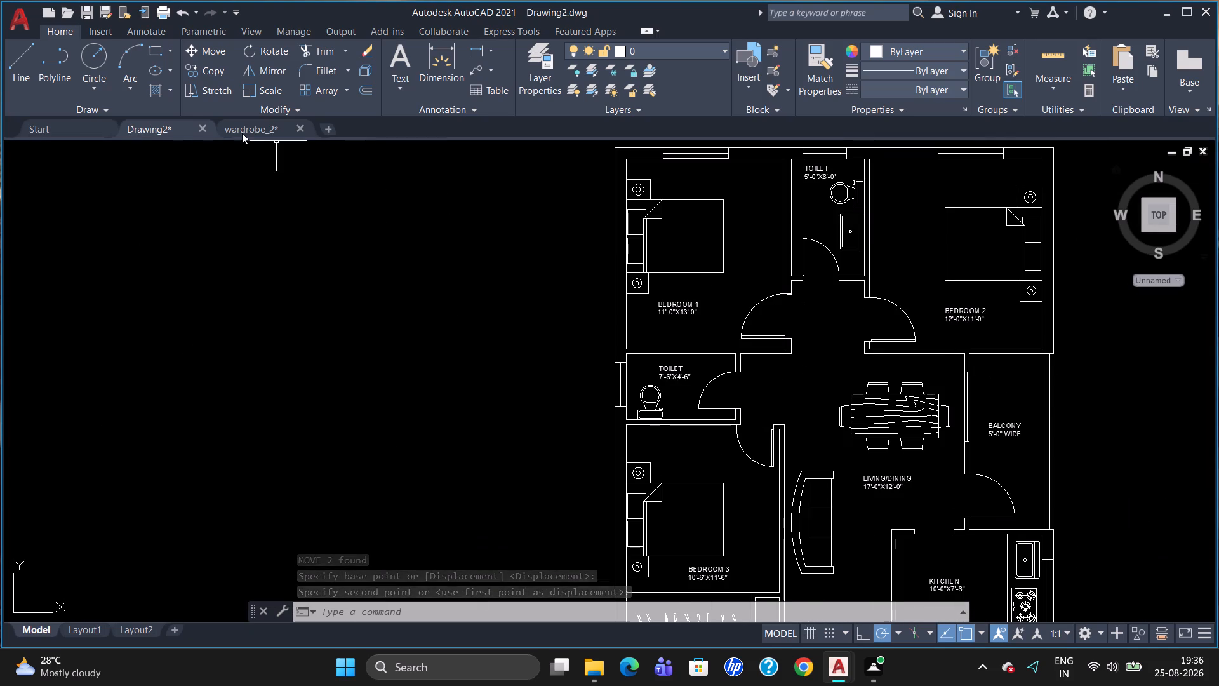
click(168, 94)
click(174, 121)
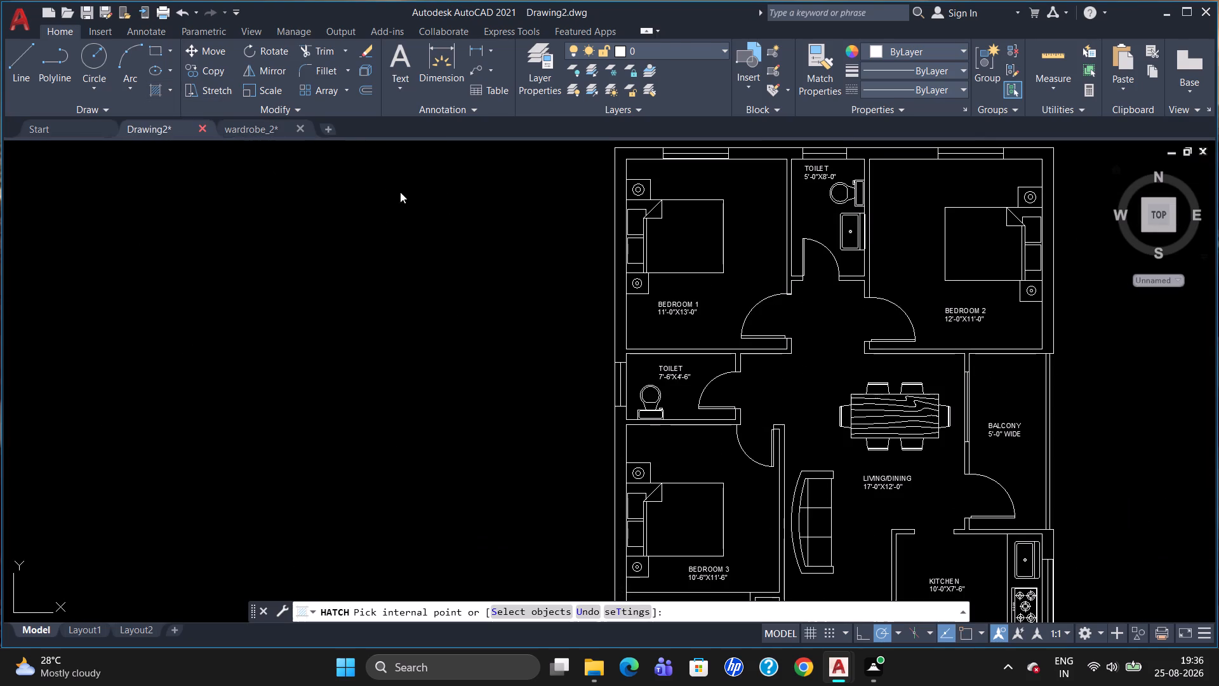
click(622, 180)
click(756, 156)
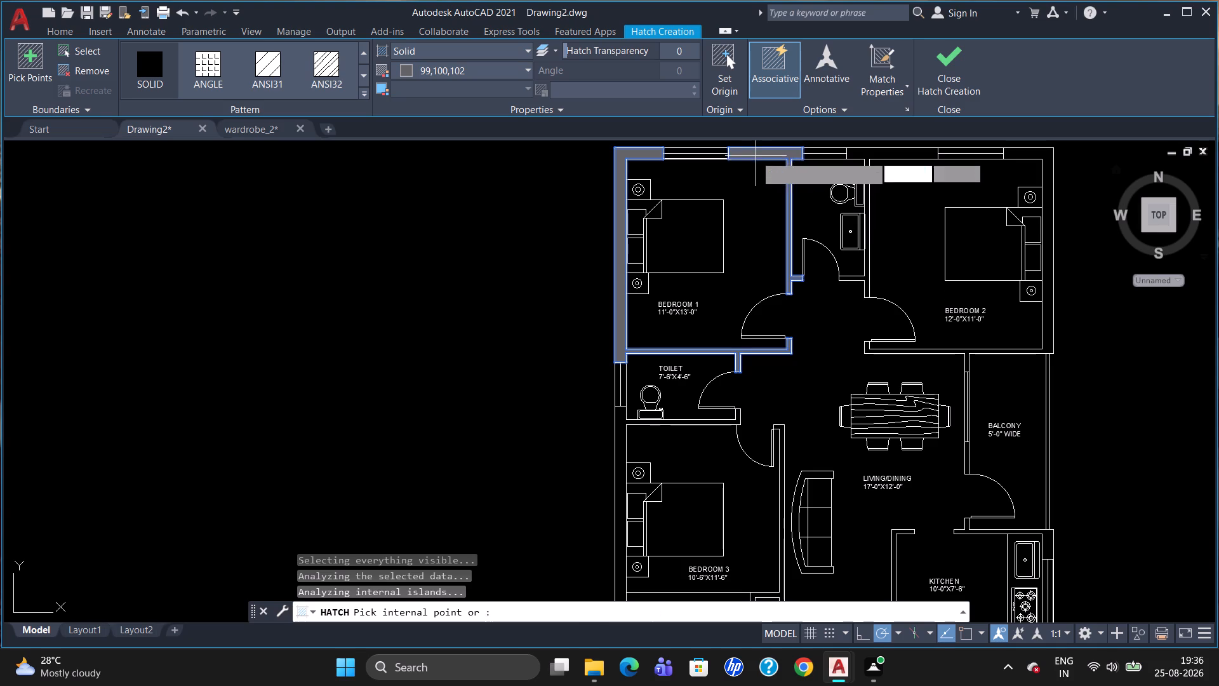
click(880, 156)
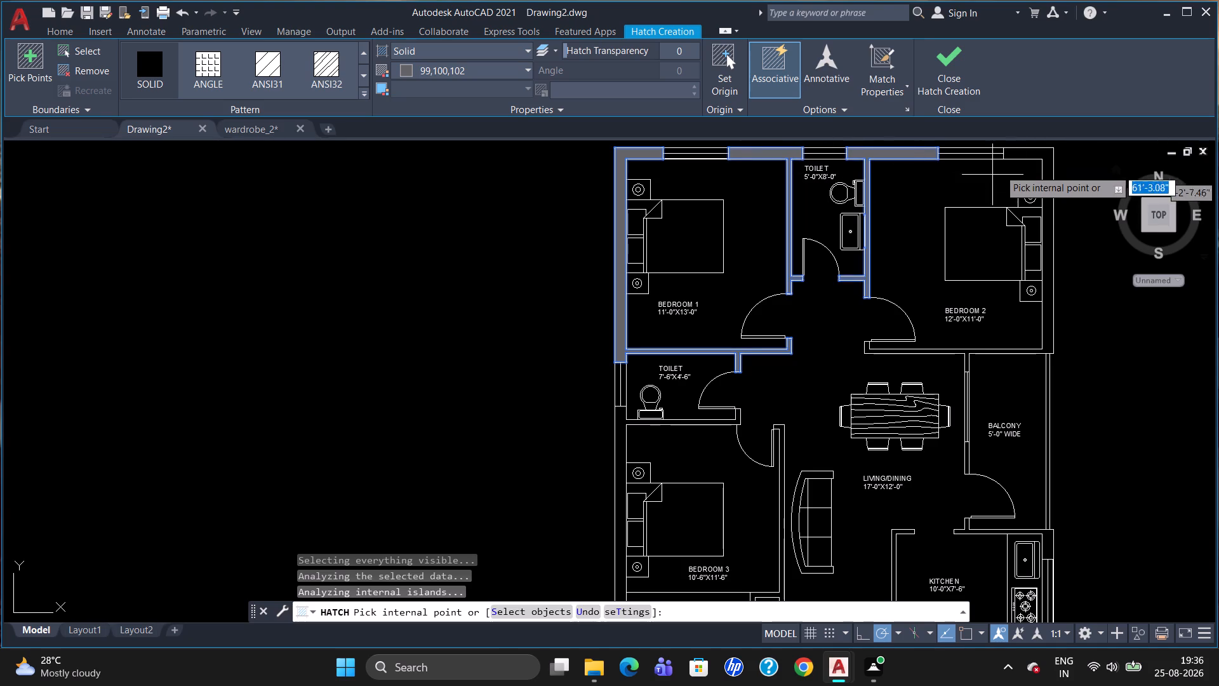
click(1034, 153)
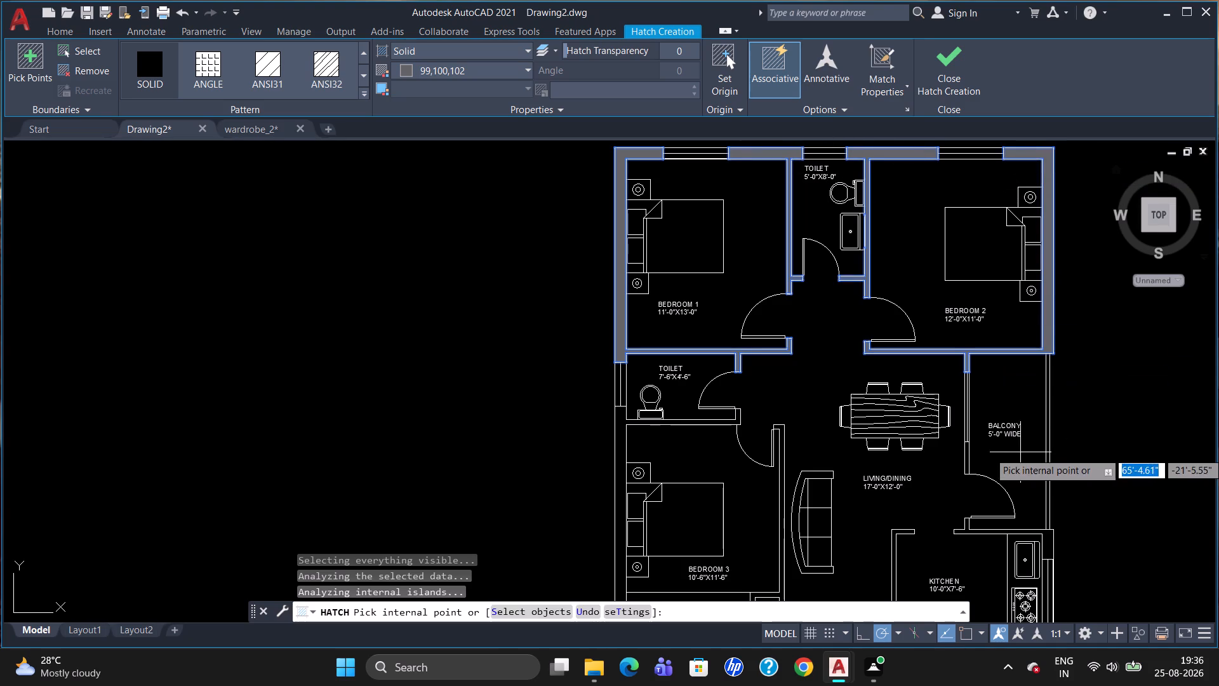
Add the walls of Bedroom 3, the 7'-6"X4'-6" toilet, foyer, kitchen, utility and balcony door side to the solid 99,100,102 hatch.
click(618, 454)
scroll(820, 387, down, 2)
scroll(872, 521, up, 2)
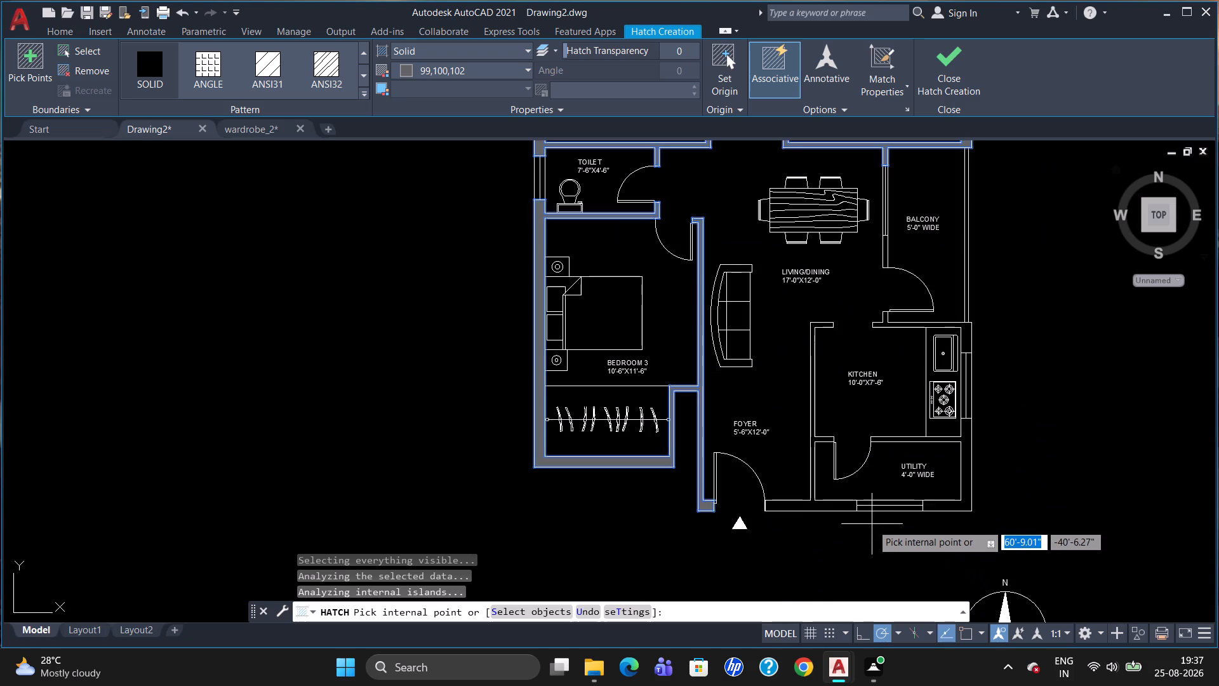
click(813, 502)
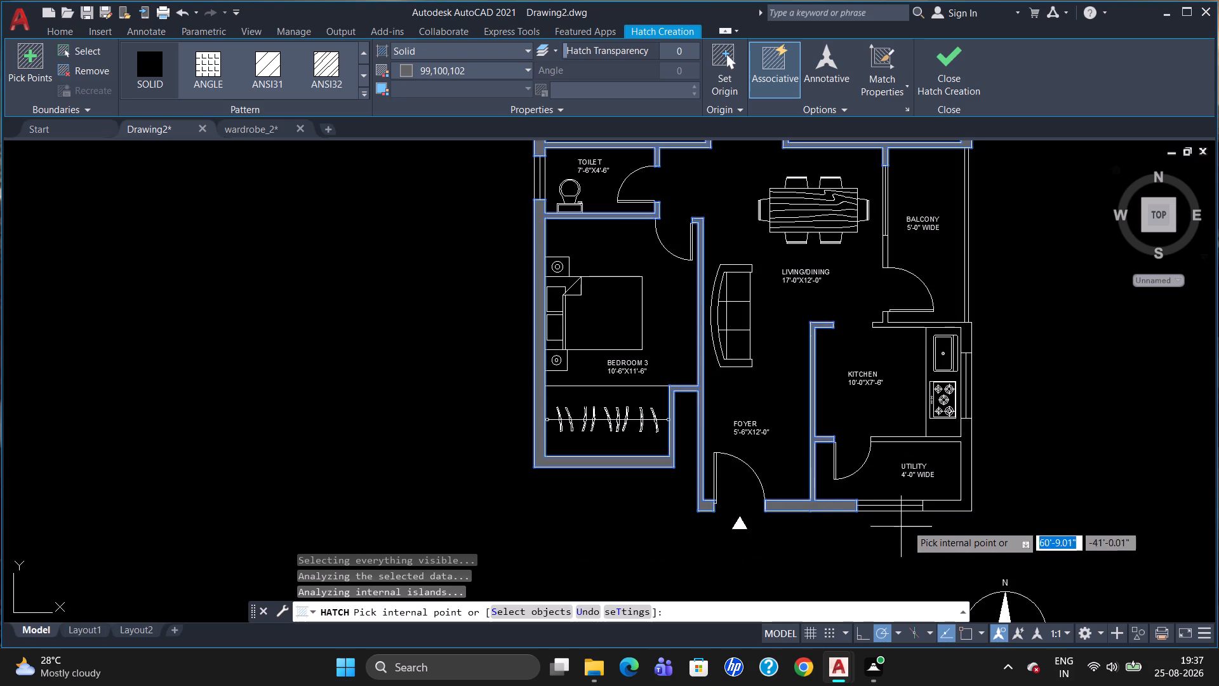
click(943, 503)
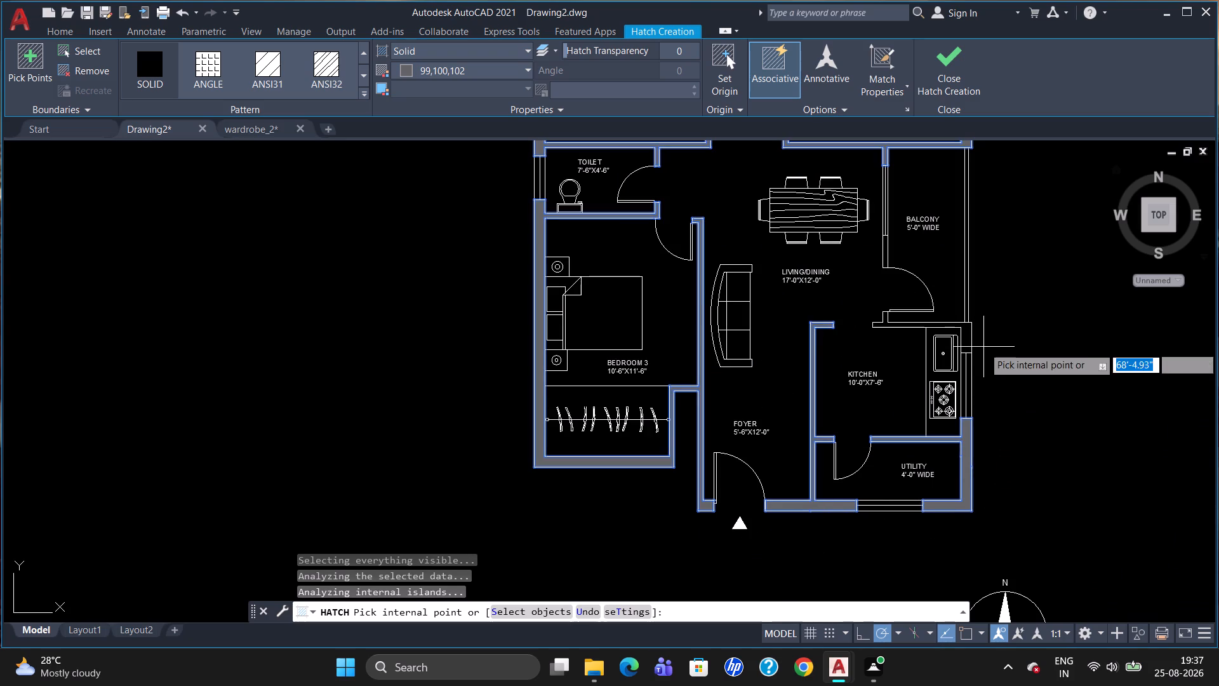
click(969, 339)
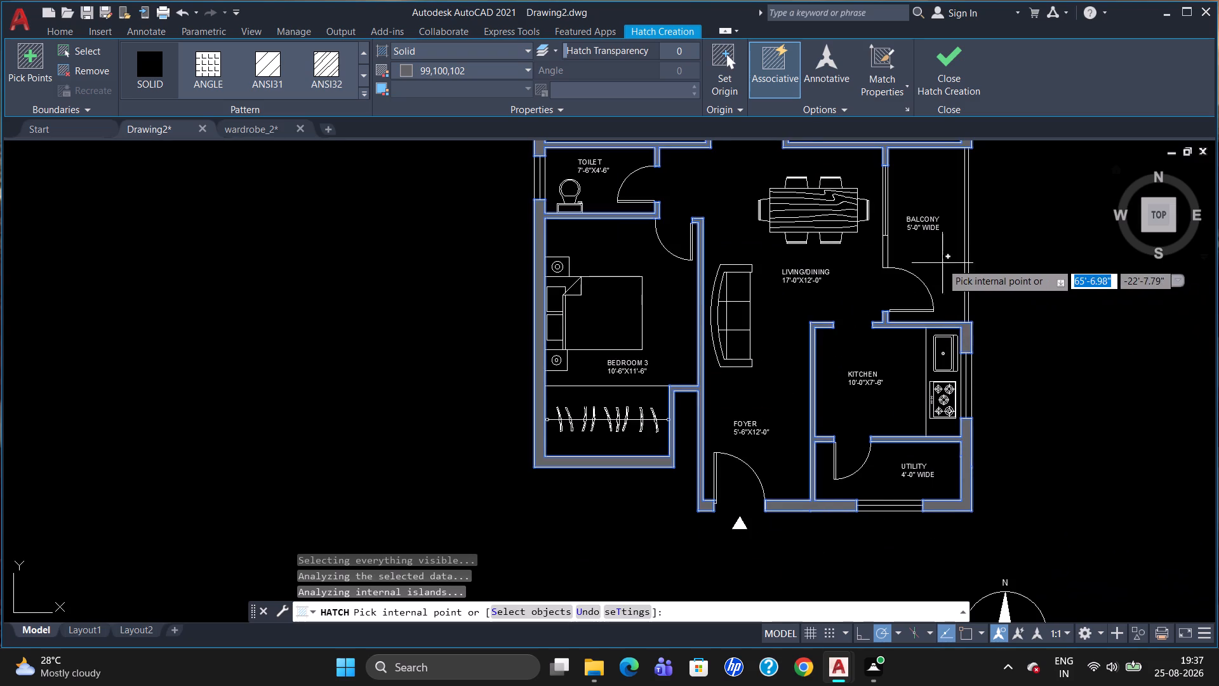
scroll(934, 260, up, 2)
scroll(945, 303, down, 3)
scroll(923, 241, up, 1)
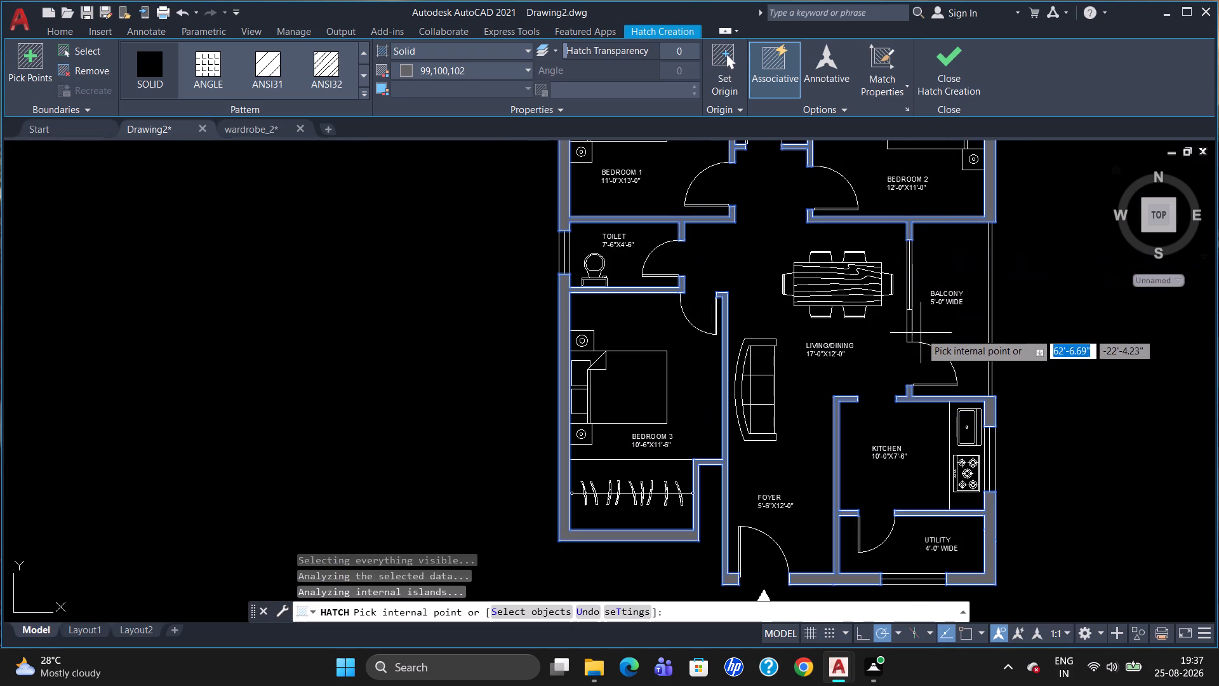
click(909, 326)
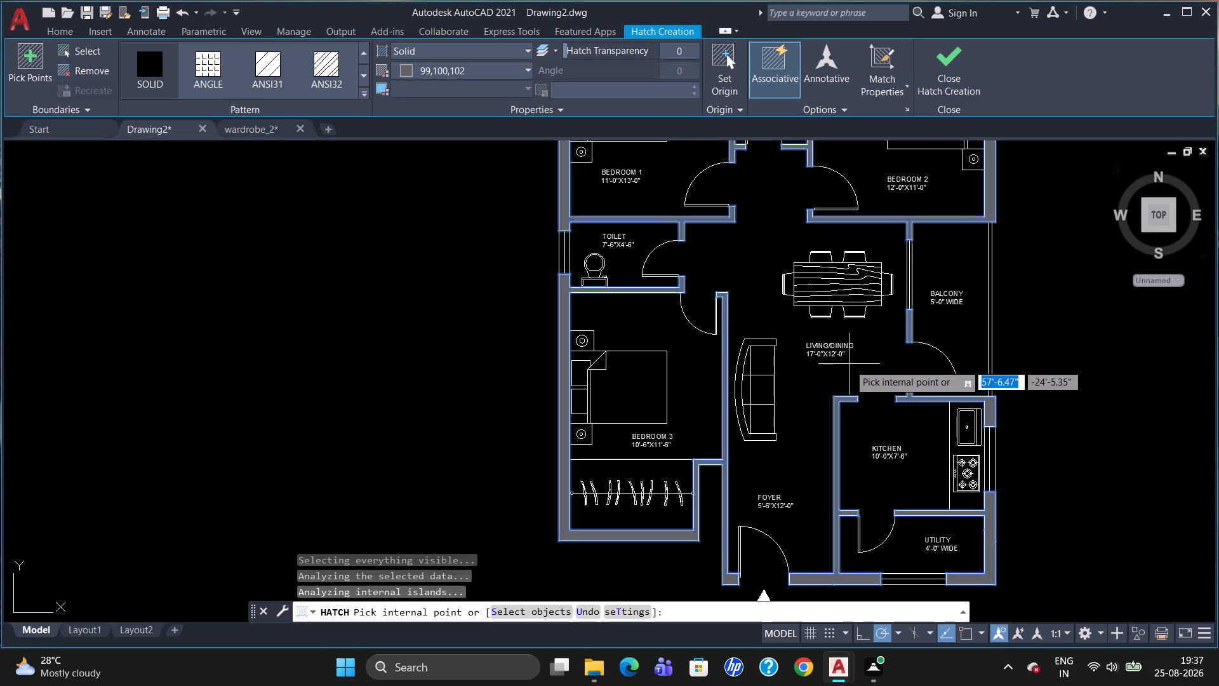
key(Escape)
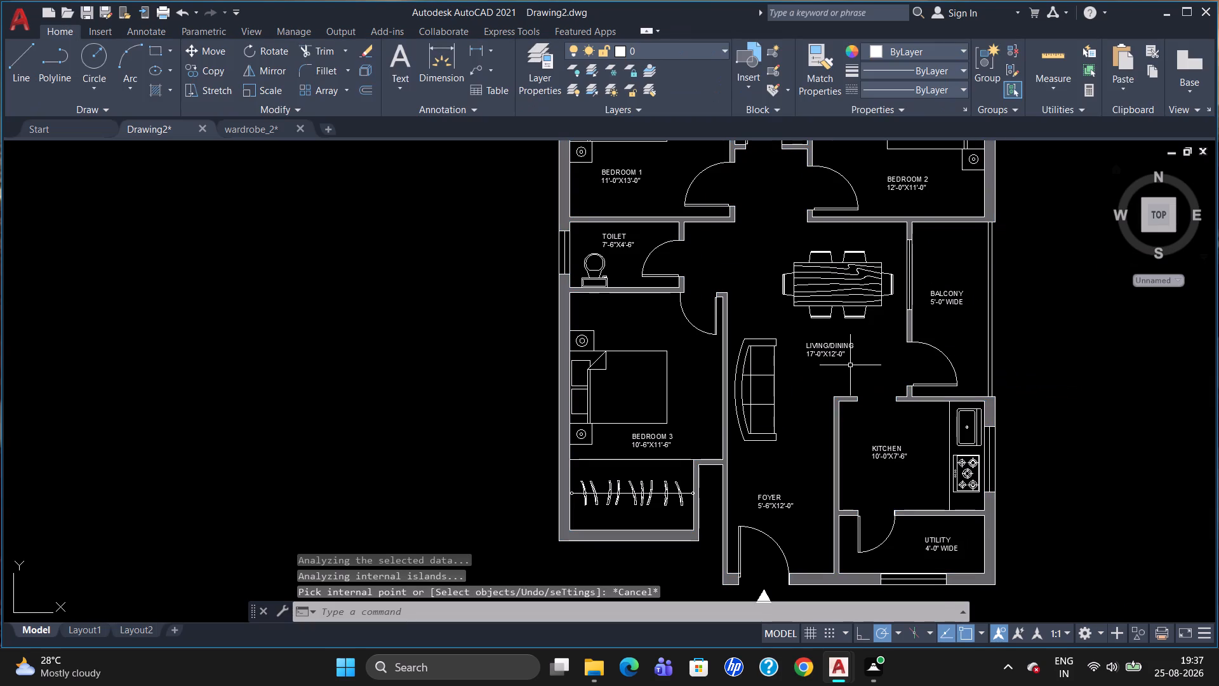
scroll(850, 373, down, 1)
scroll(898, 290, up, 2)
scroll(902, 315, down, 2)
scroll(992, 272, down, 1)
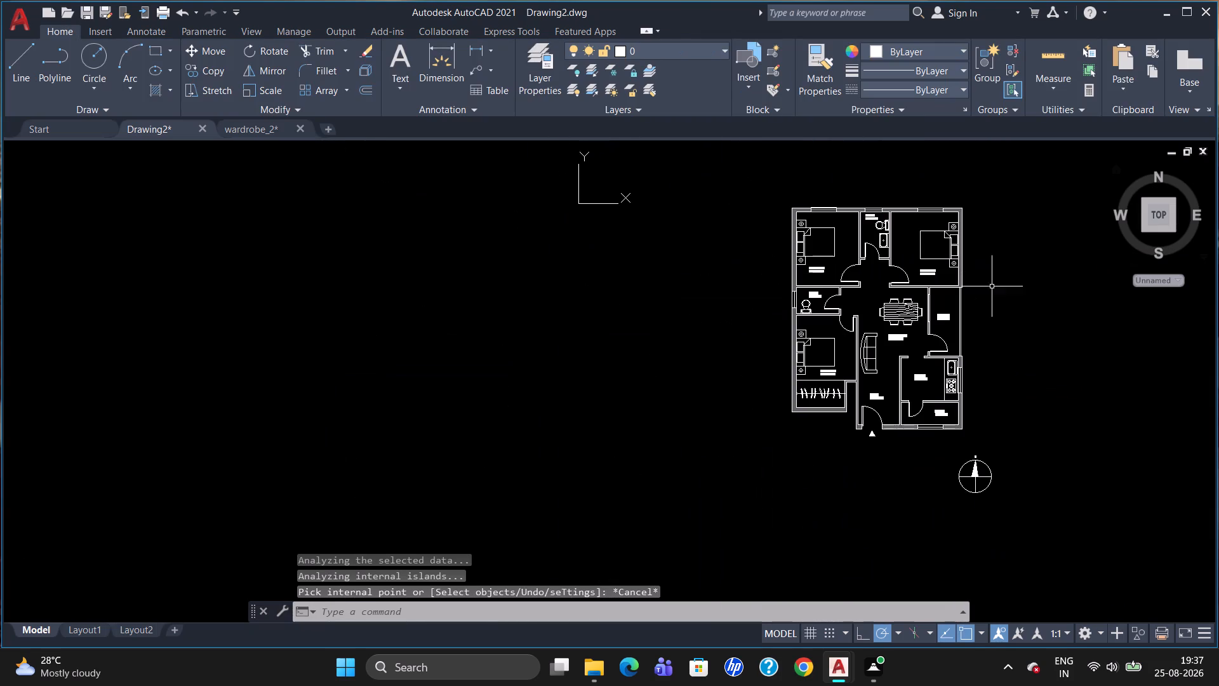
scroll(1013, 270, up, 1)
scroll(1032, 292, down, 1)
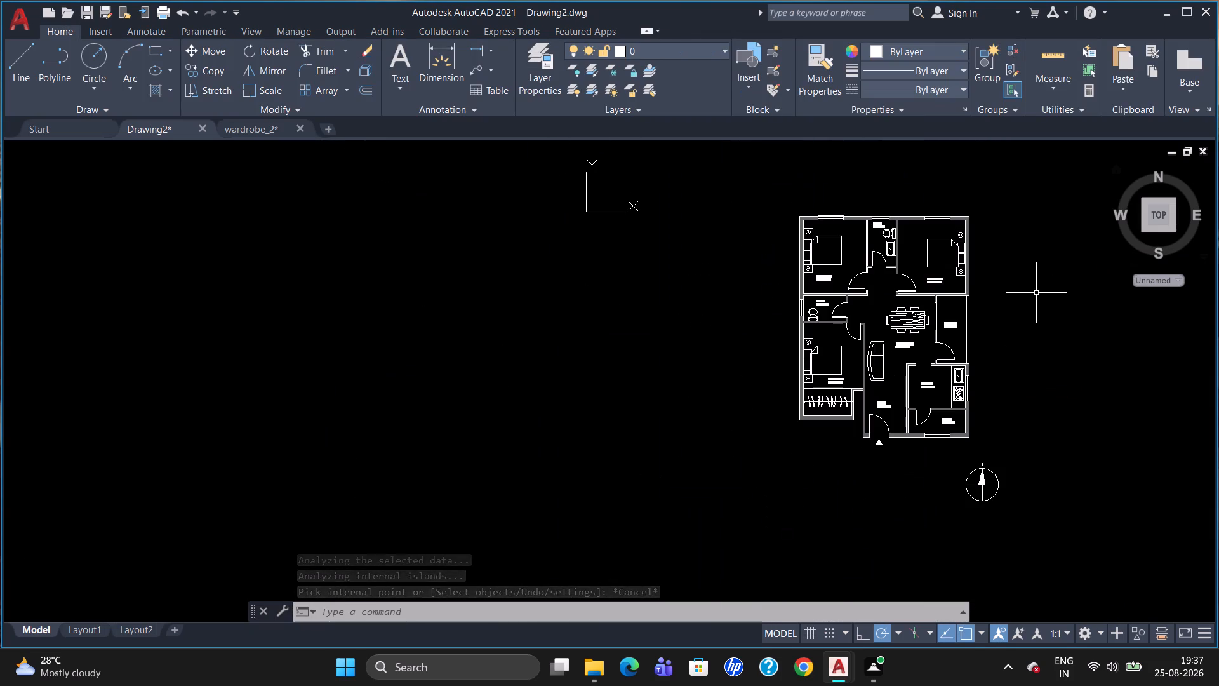
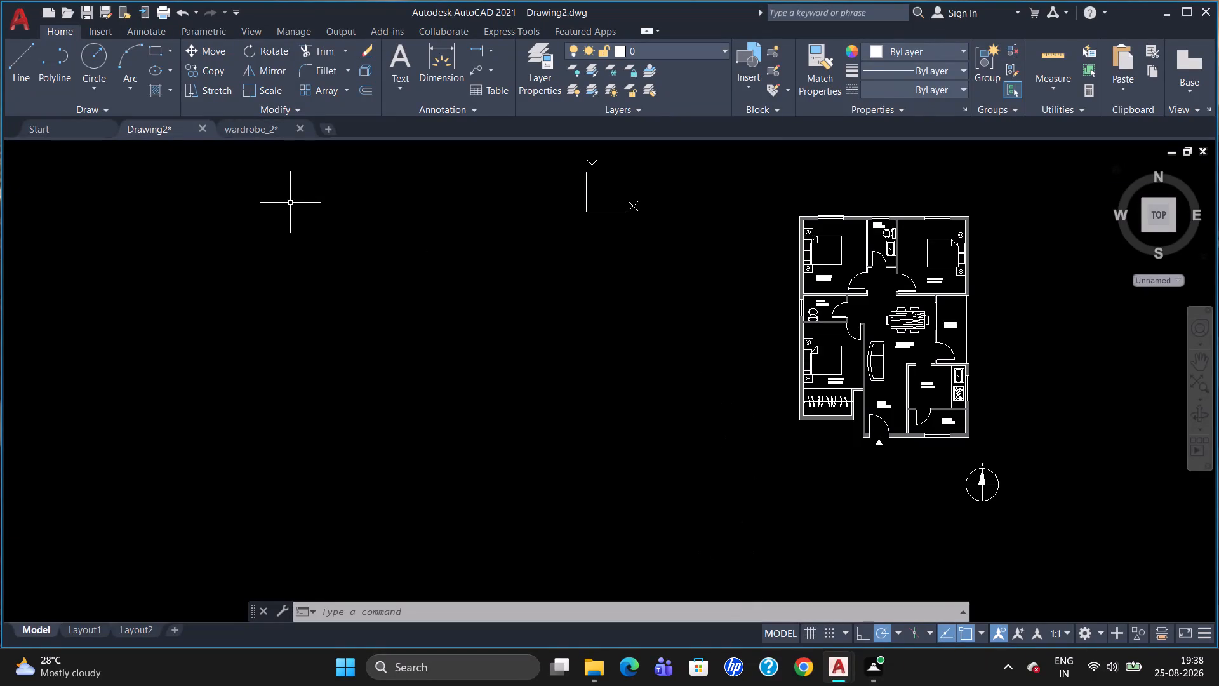
Close the wardrobe_2 block library drawing, leaving the Drawing2 floor plan open.
click(298, 130)
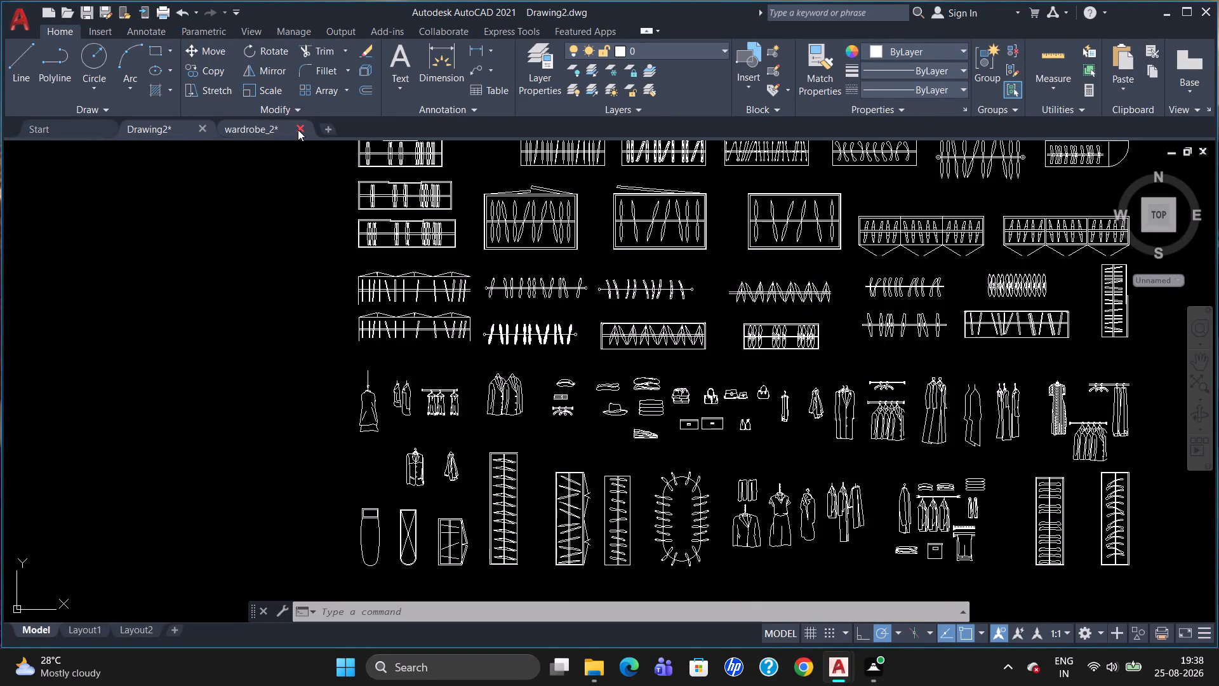
click(589, 363)
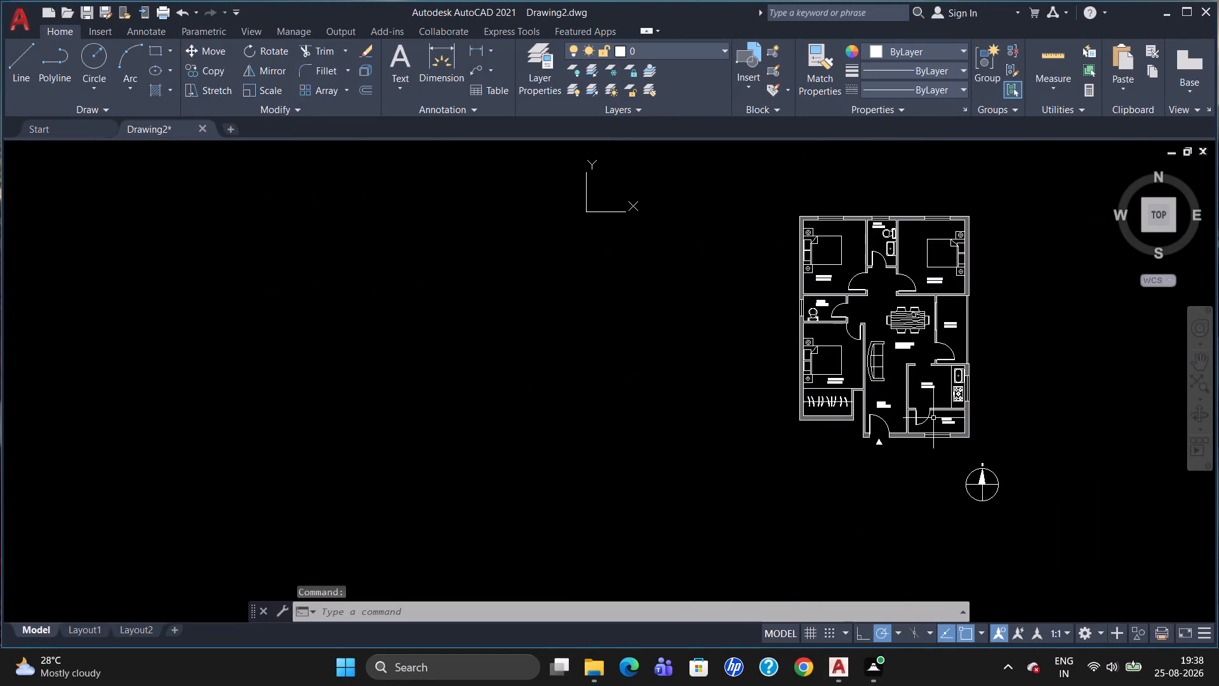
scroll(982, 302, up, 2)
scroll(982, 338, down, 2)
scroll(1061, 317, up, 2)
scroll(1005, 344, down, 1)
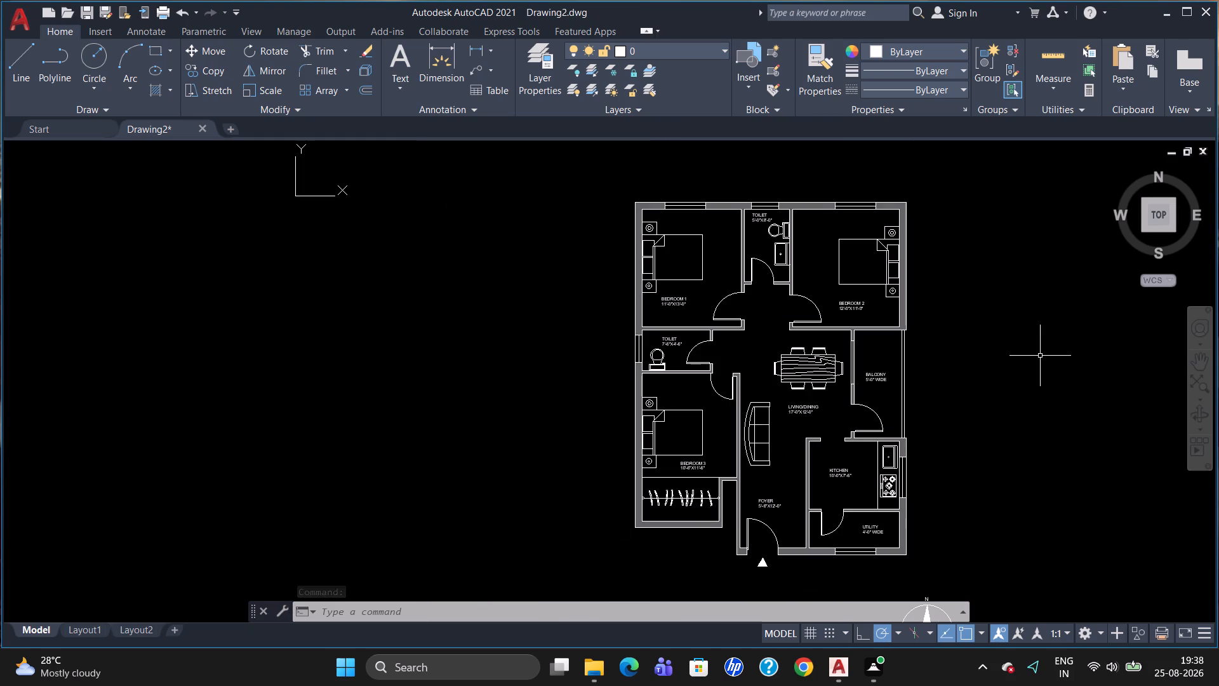
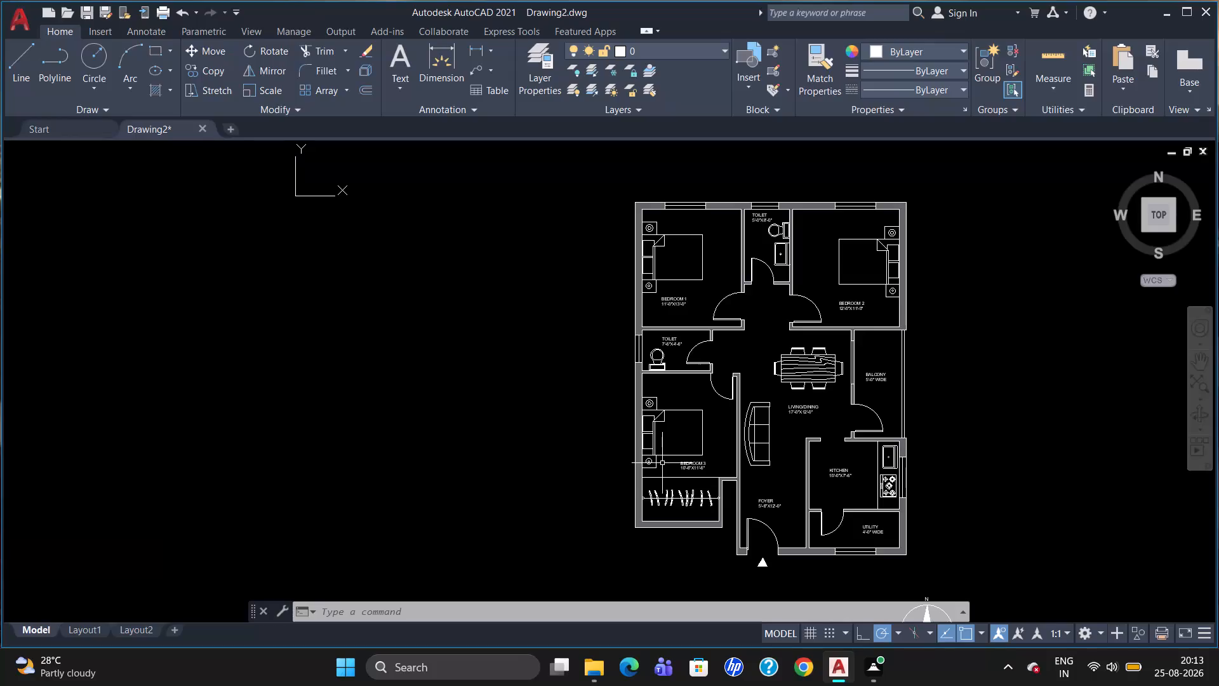
Save the floor plan drawing in the Downloads folder under the file name 3BHK FLOOR PLAN.dwg.
key(ctrl+s)
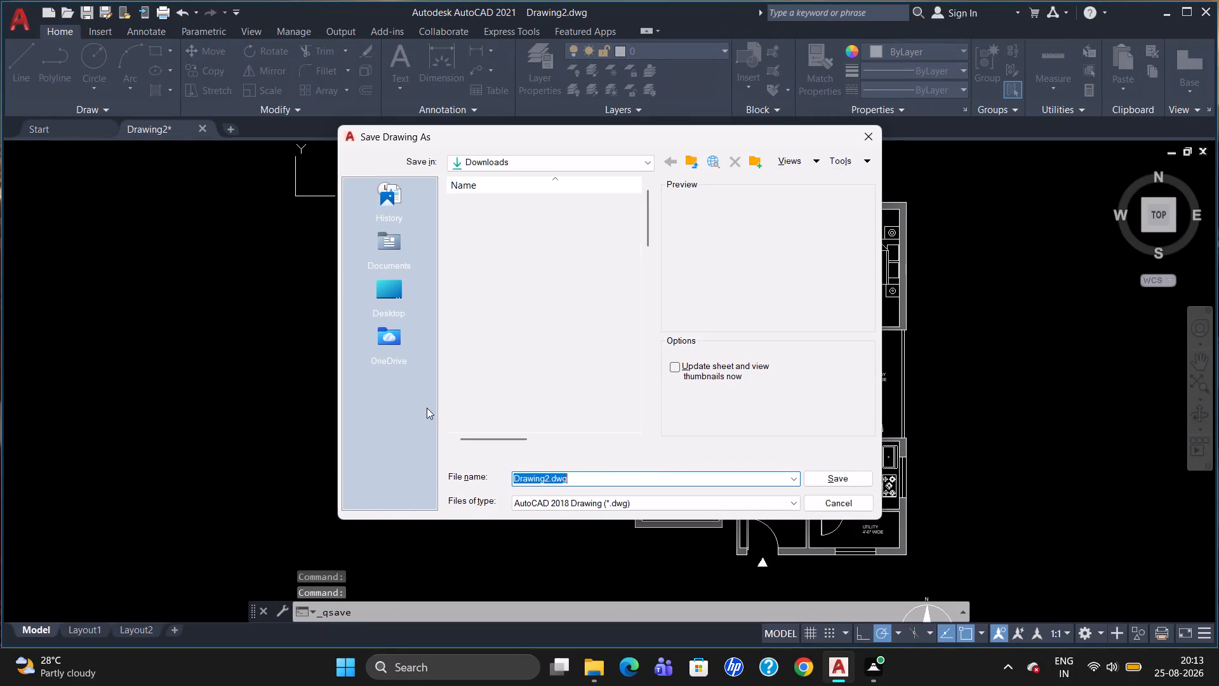
click(552, 480)
key(Left)
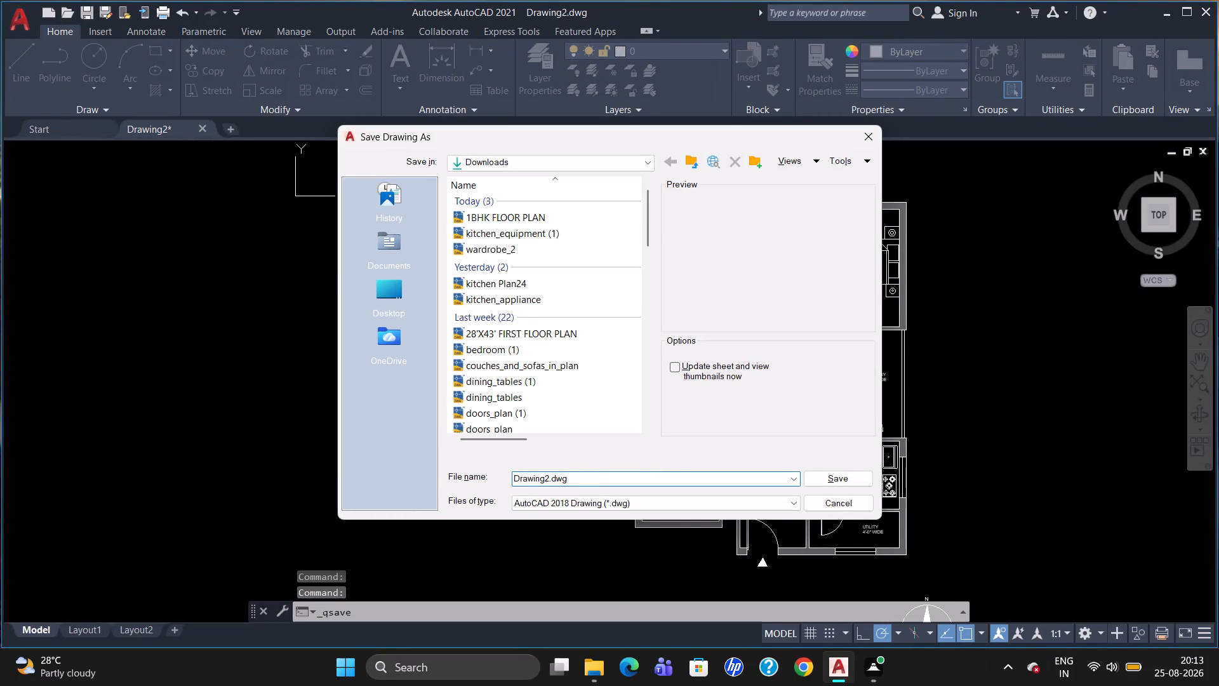
key(BackSpace)
key(BackSpace)
key(BackSpace)
key(BackSpace)
key(BackSpace)
key(BackSpace)
key(BackSpace)
key(BackSpace)
key(BackSpace)
key(BackSpace)
key(BackSpace)
key(BackSpace)
key(BackSpace)
key(BackSpace)
key(BackSpace)
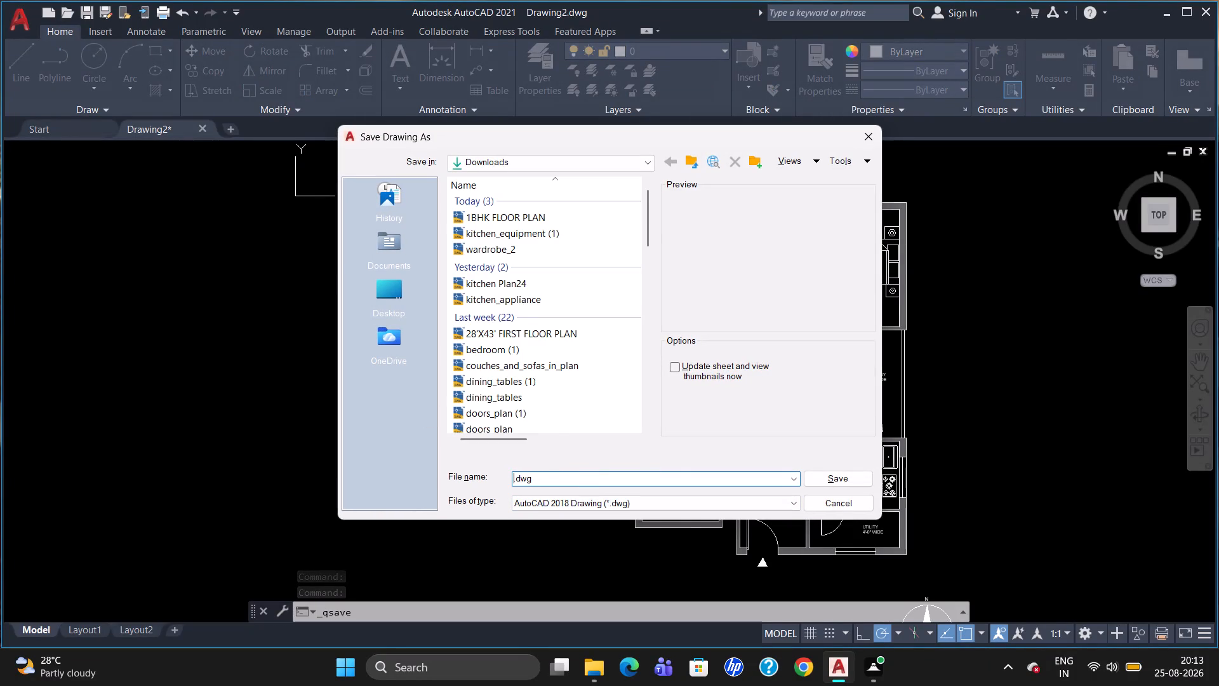
key(3)
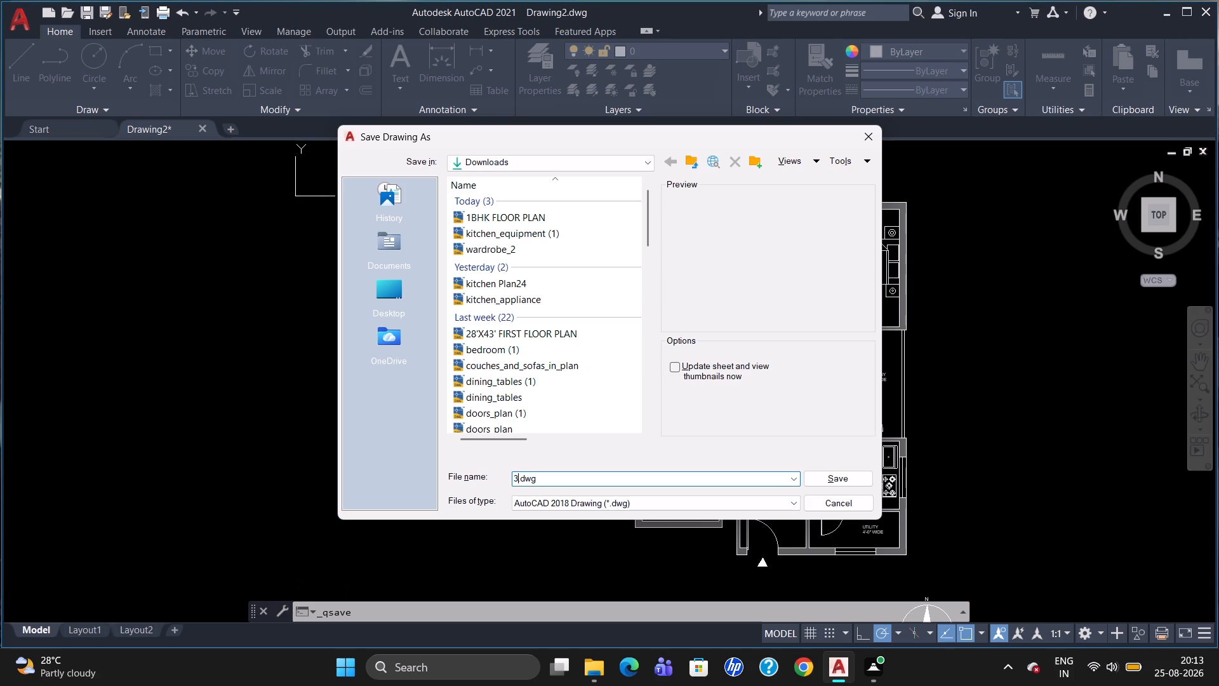
text(BHK FLOOR PLAN)
key(Return)
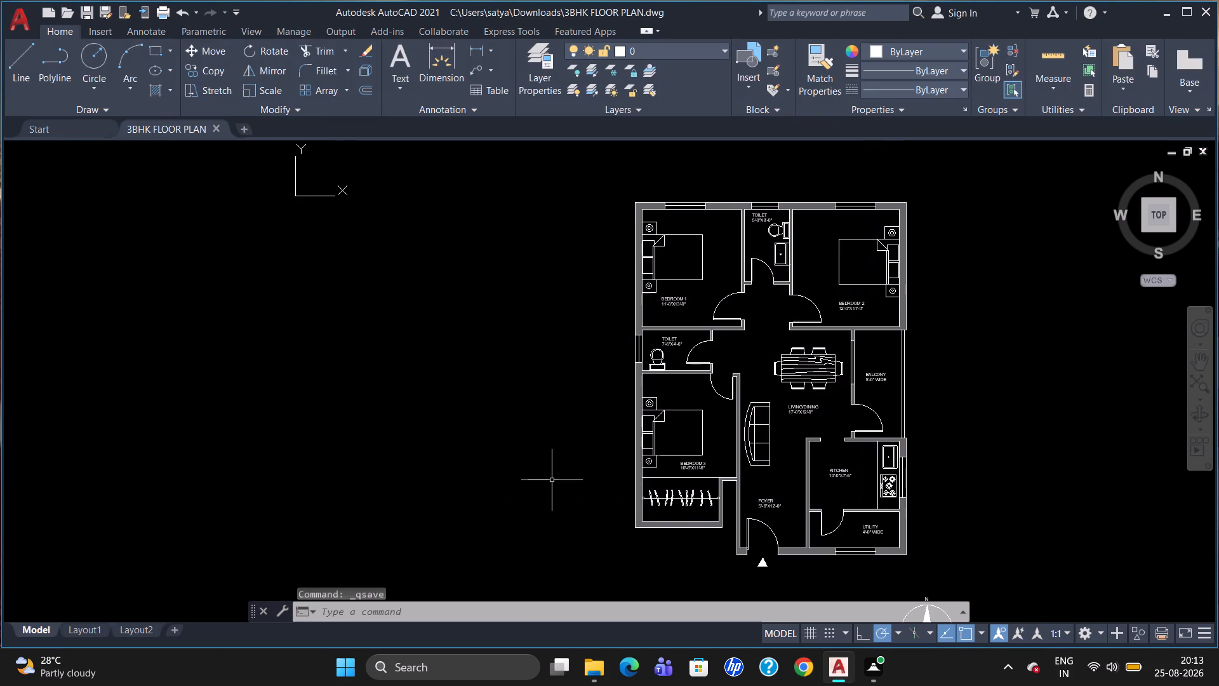